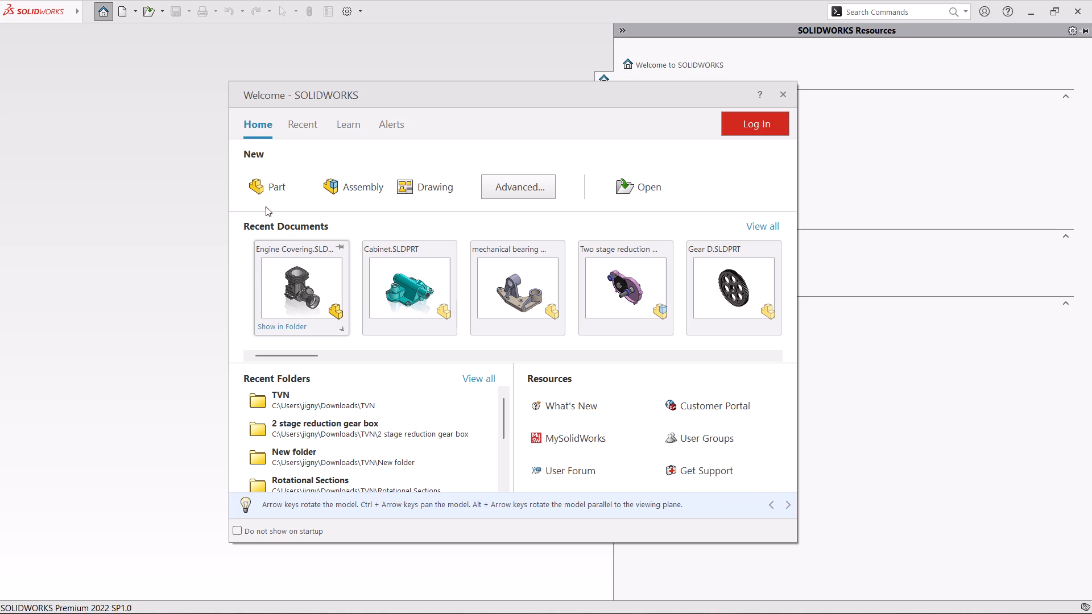
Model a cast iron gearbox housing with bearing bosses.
Create a new part document.
click(260, 187)
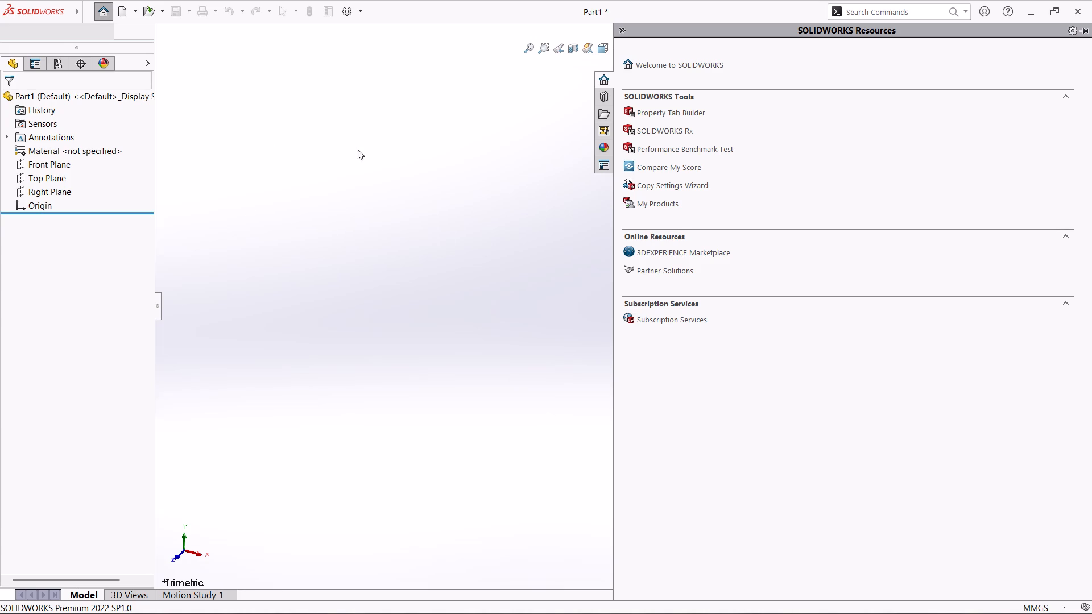
click(465, 260)
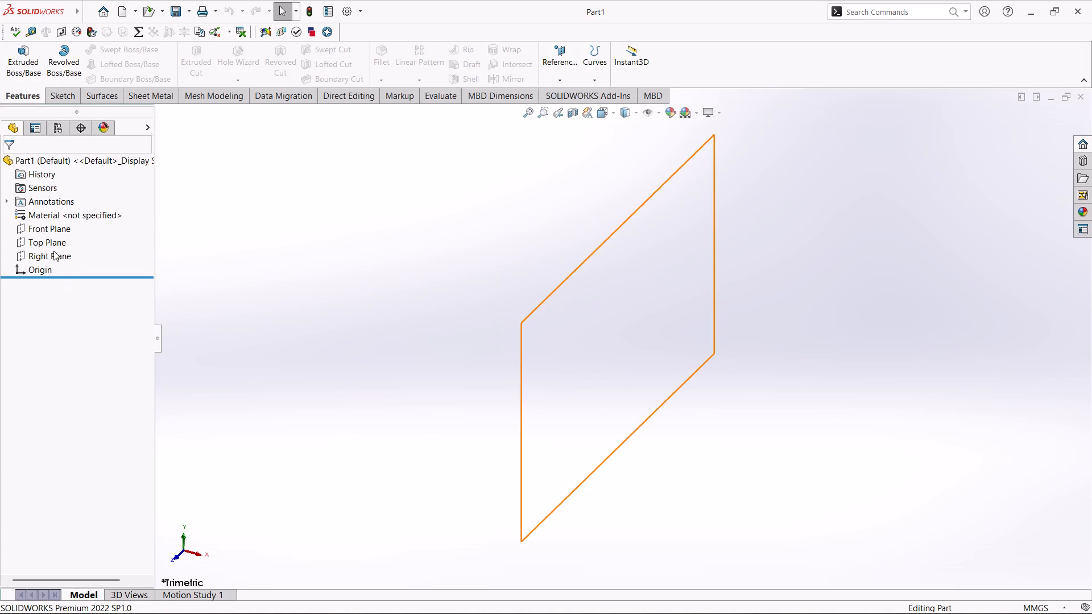
Sketch a corner rectangle about 86 by 67 mm on the Top Plane, with its lower edge running through the origin.
click(55, 248)
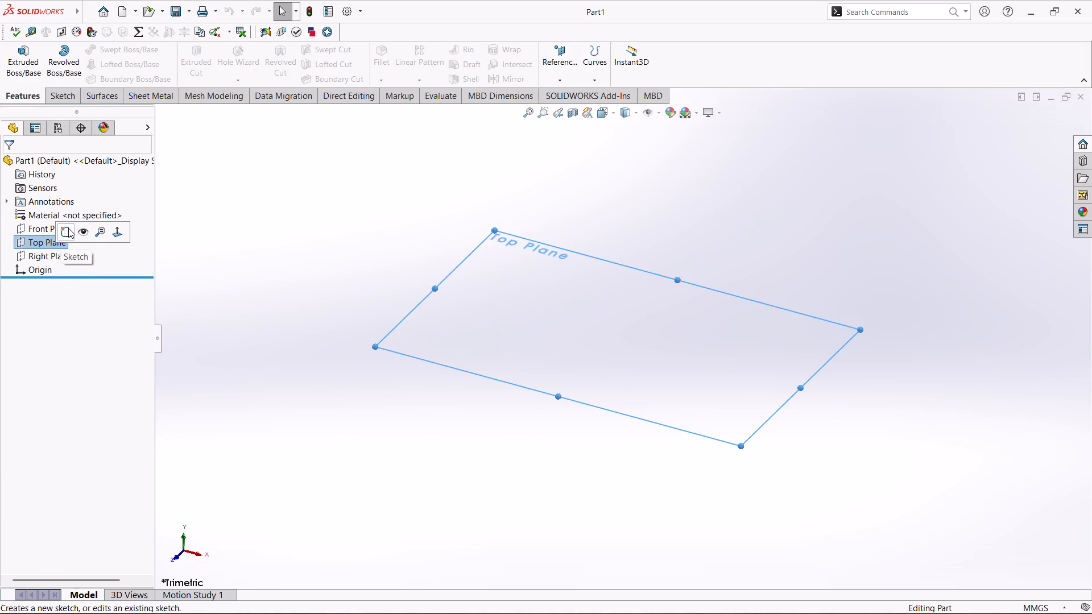
click(68, 228)
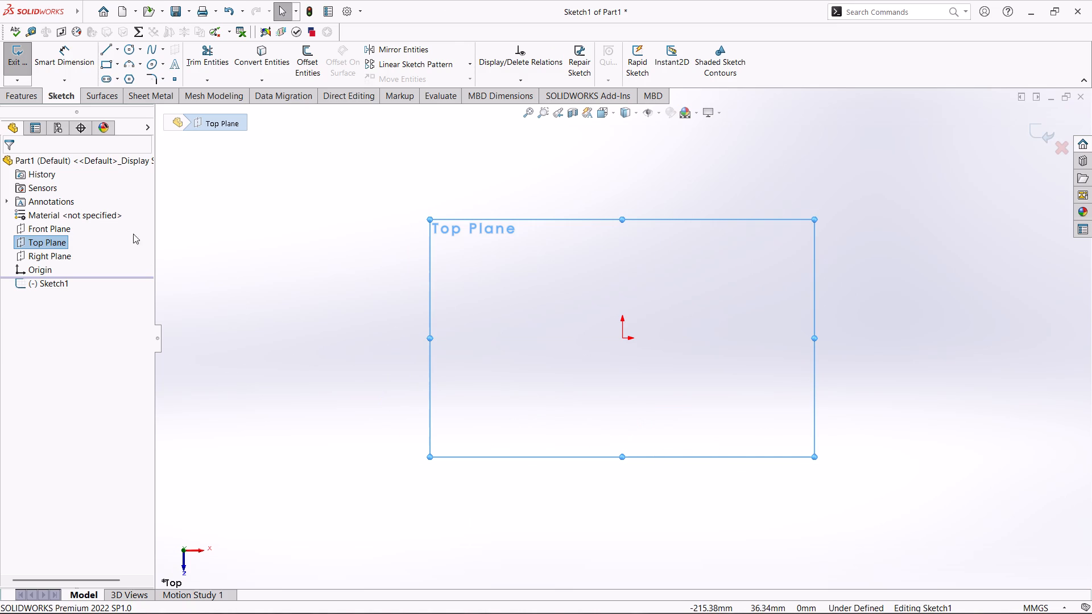
click(120, 64)
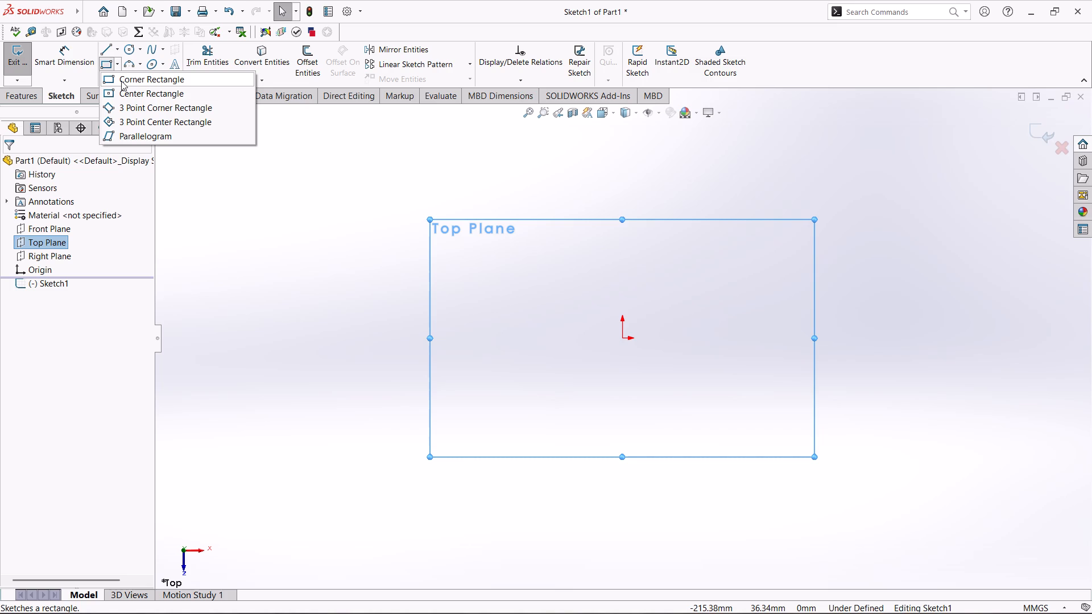
click(121, 81)
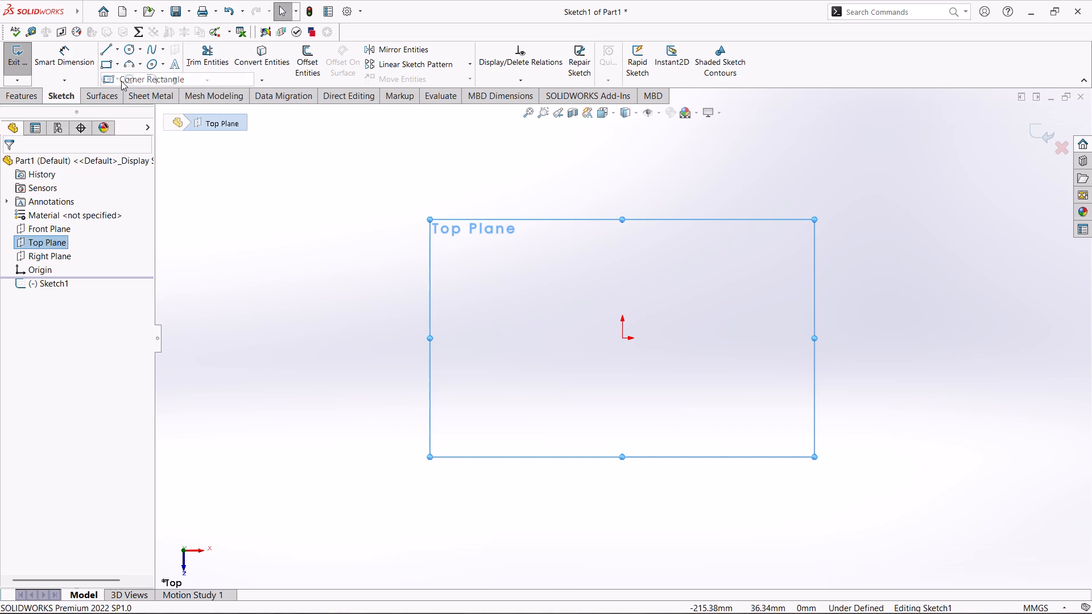
click(550, 342)
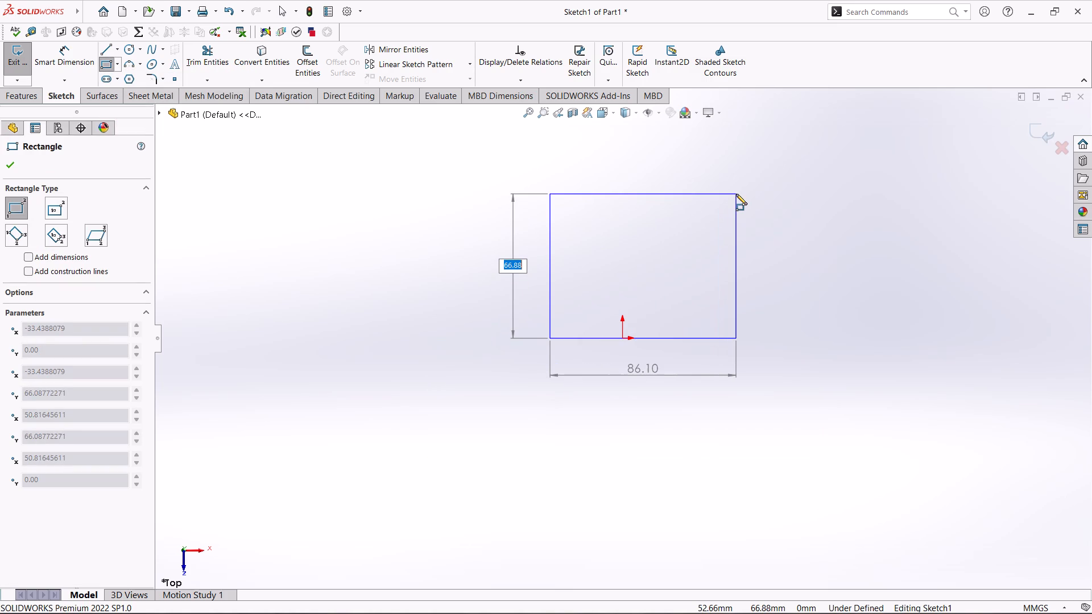
click(736, 194)
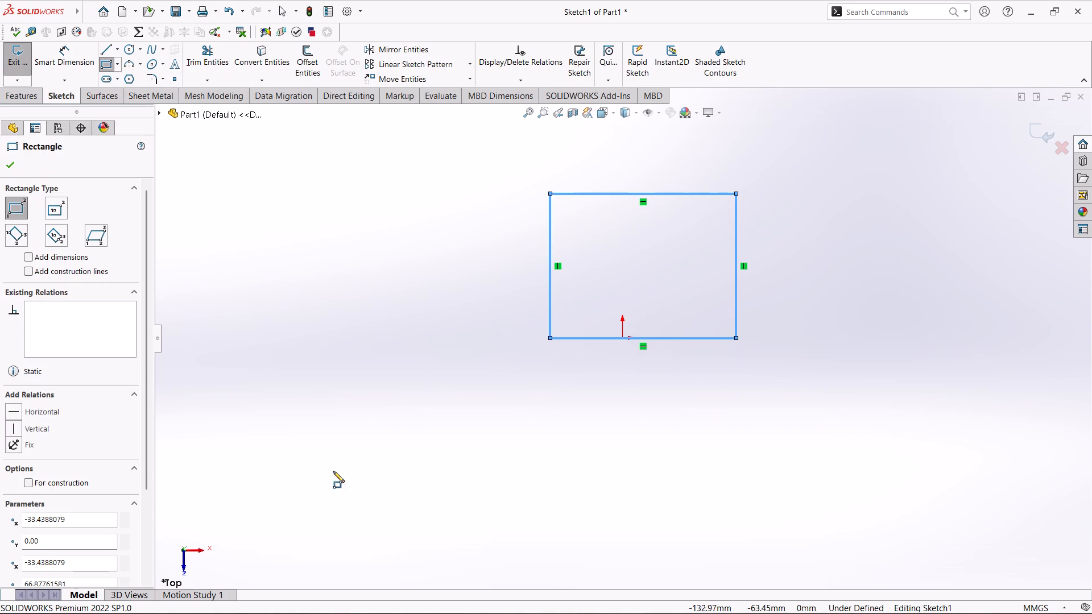
click(13, 169)
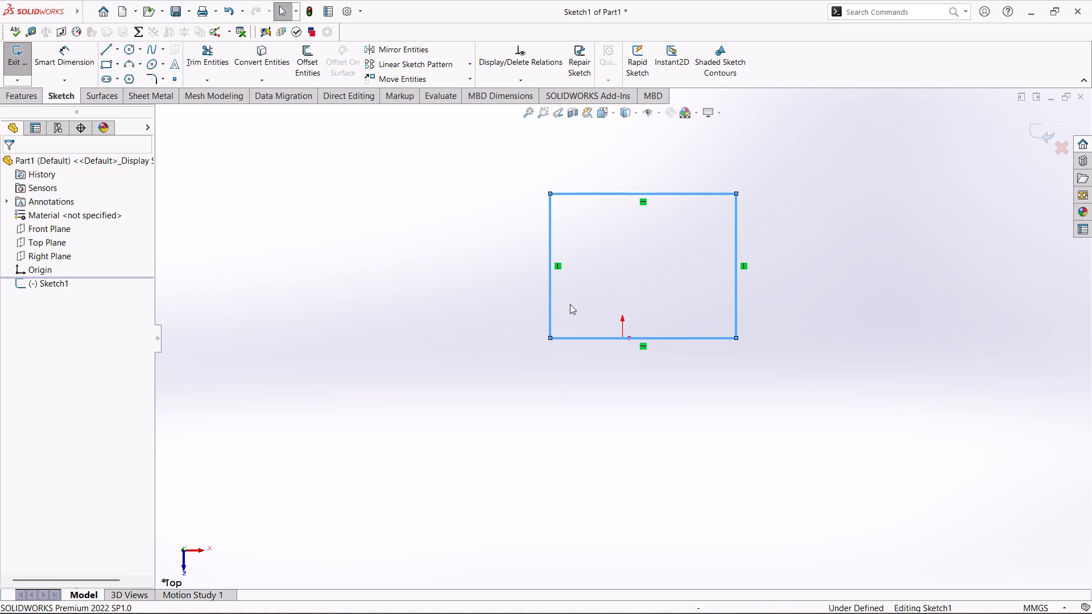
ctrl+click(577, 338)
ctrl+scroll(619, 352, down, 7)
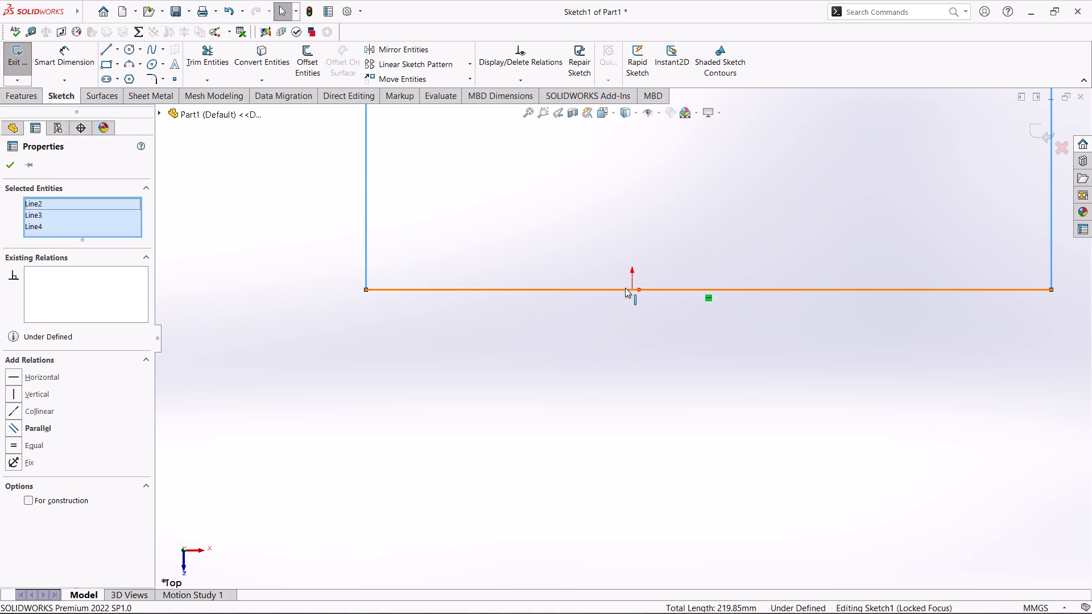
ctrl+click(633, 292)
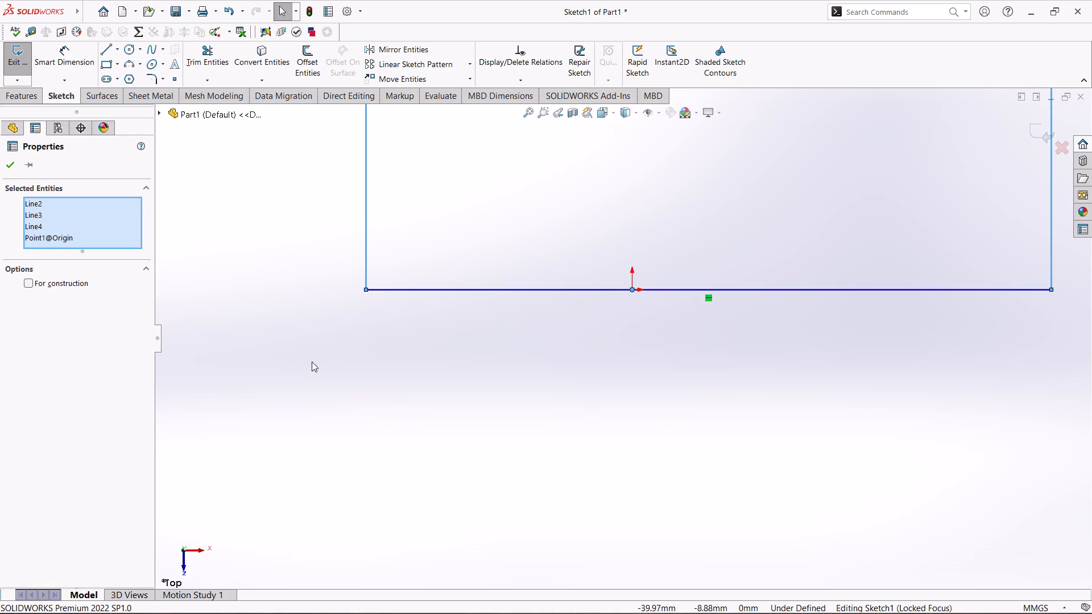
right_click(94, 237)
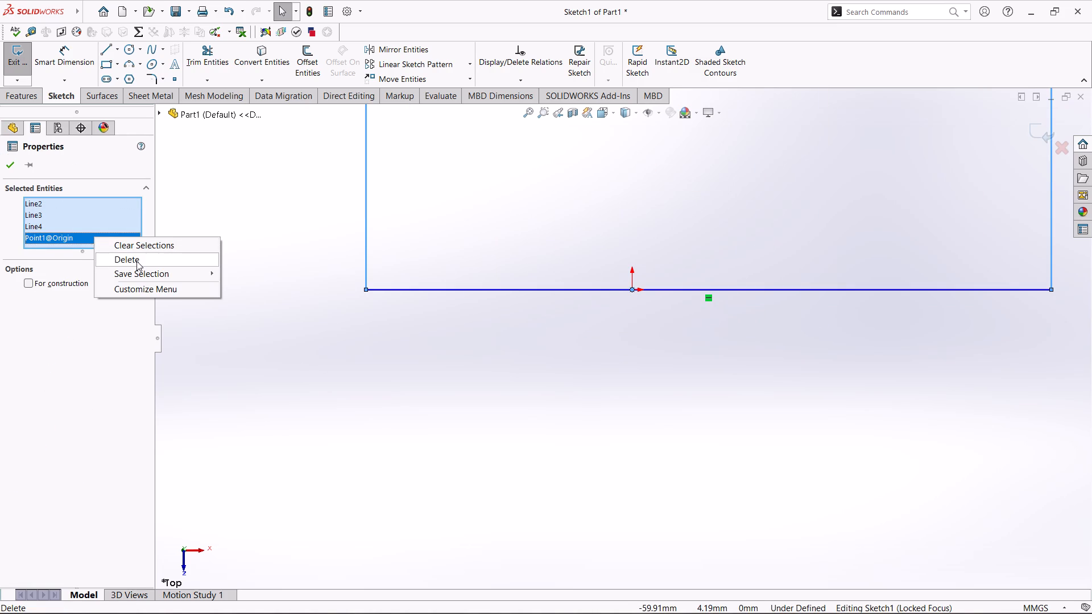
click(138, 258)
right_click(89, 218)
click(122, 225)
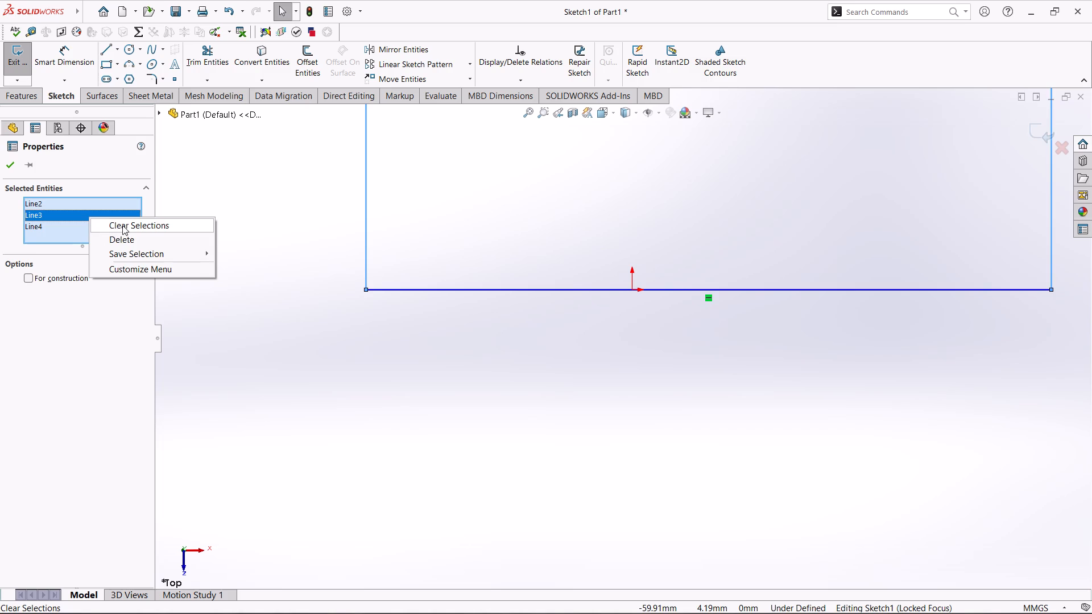
Add a Midpoint relation between the rectangle's lower edge and the origin.
click(561, 292)
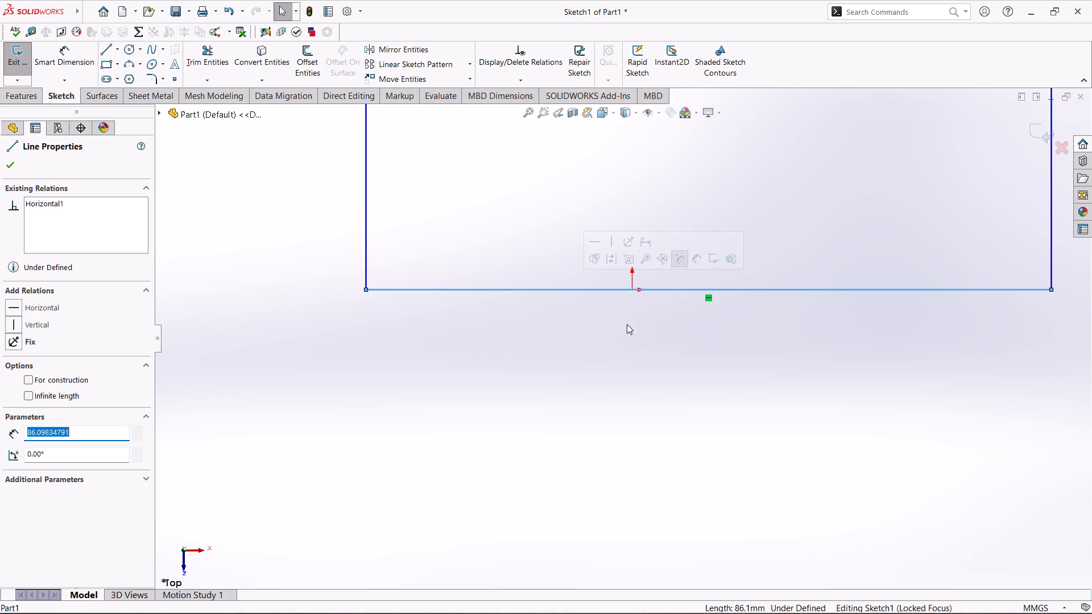
ctrl+click(632, 290)
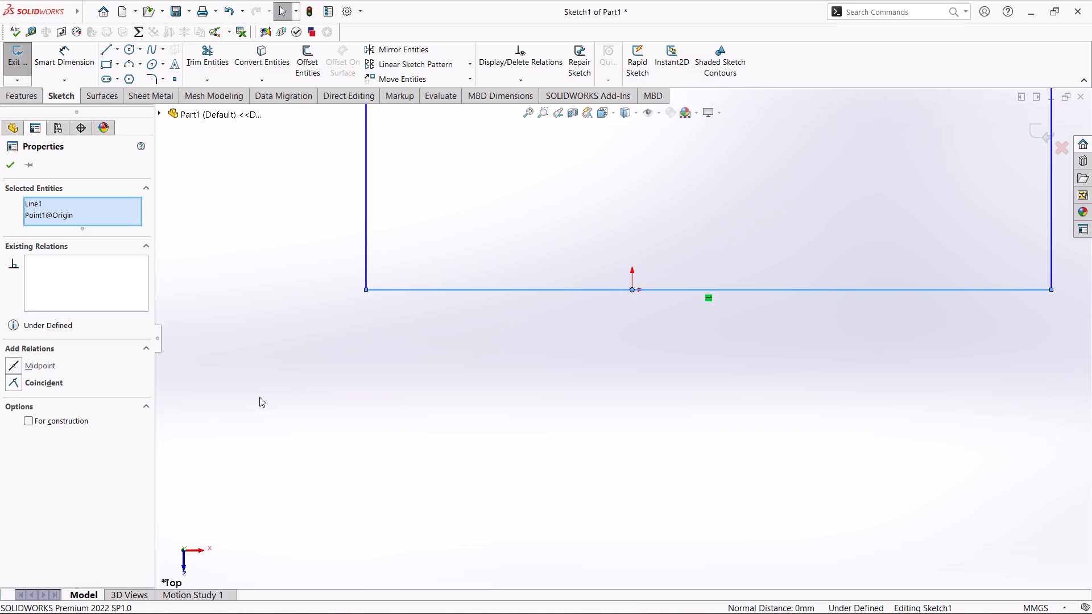
click(15, 365)
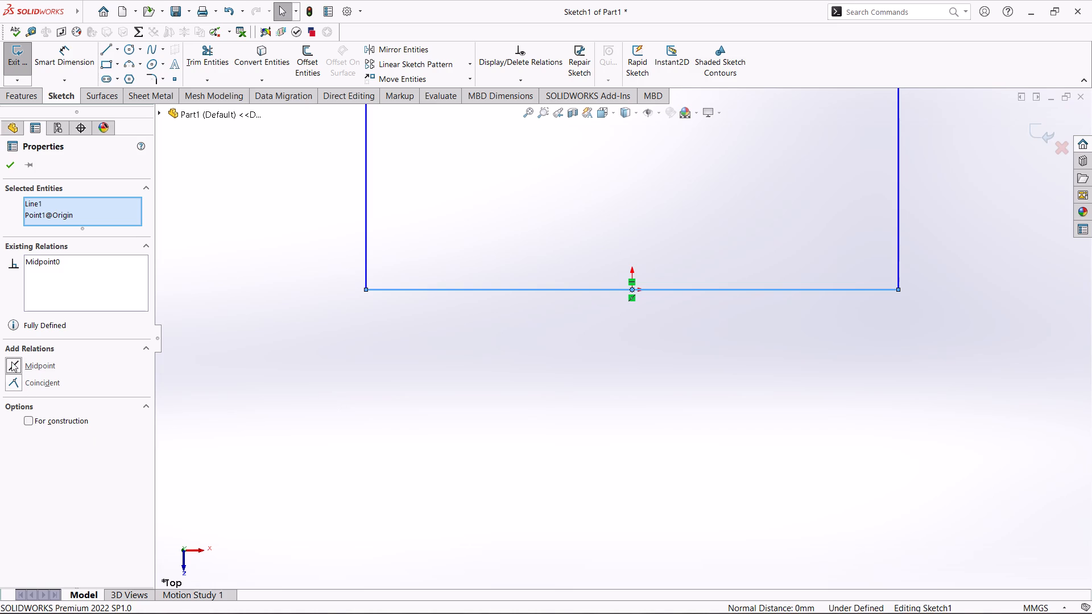
click(10, 171)
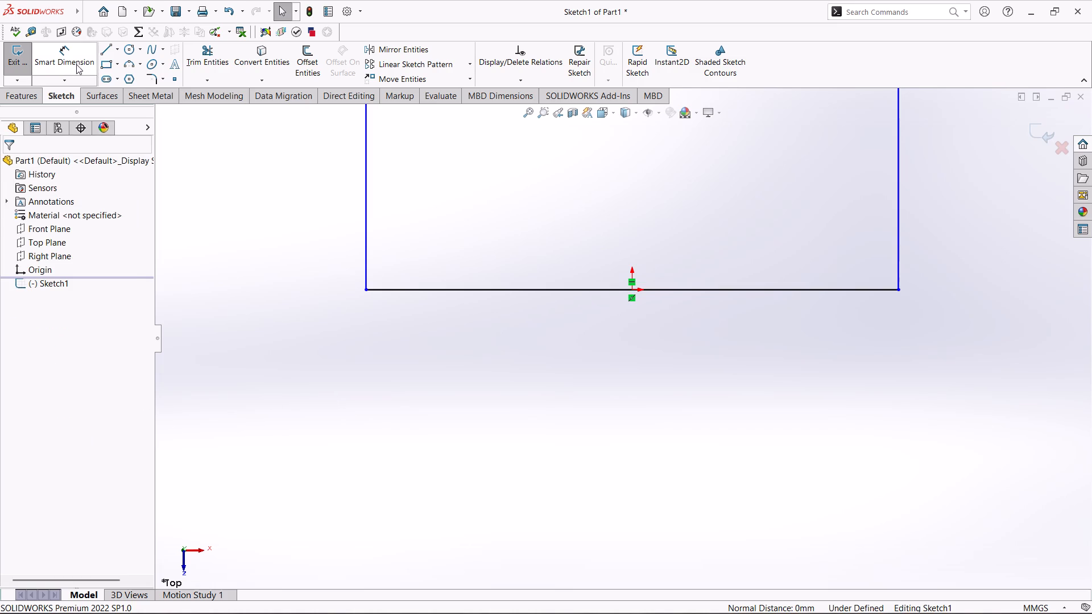
Dimension the rectangle's lower edge to a length of 210 mm.
click(72, 59)
click(489, 289)
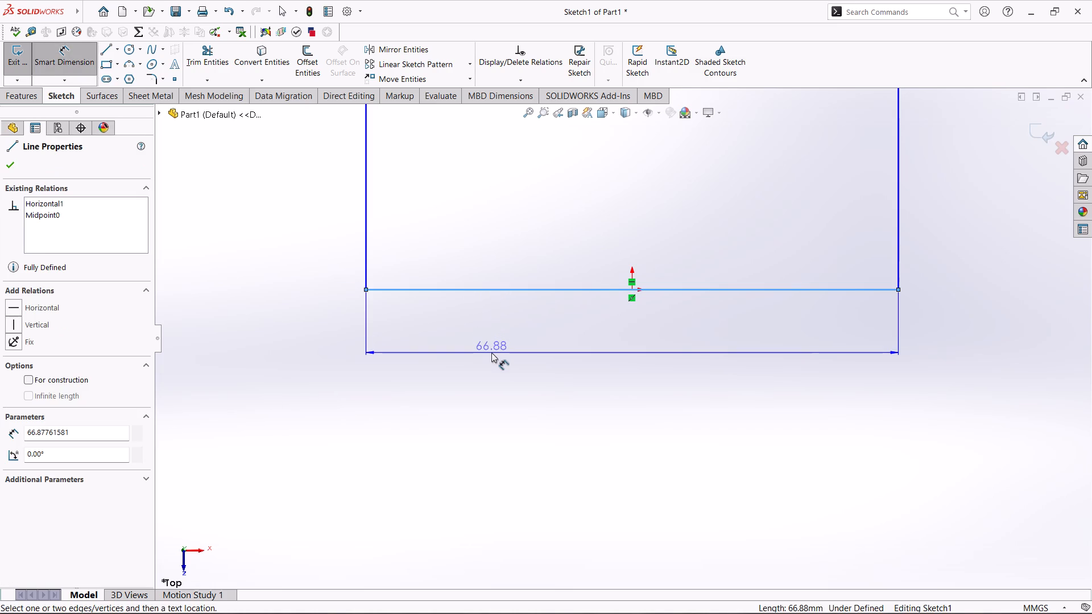
click(491, 352)
text(210)
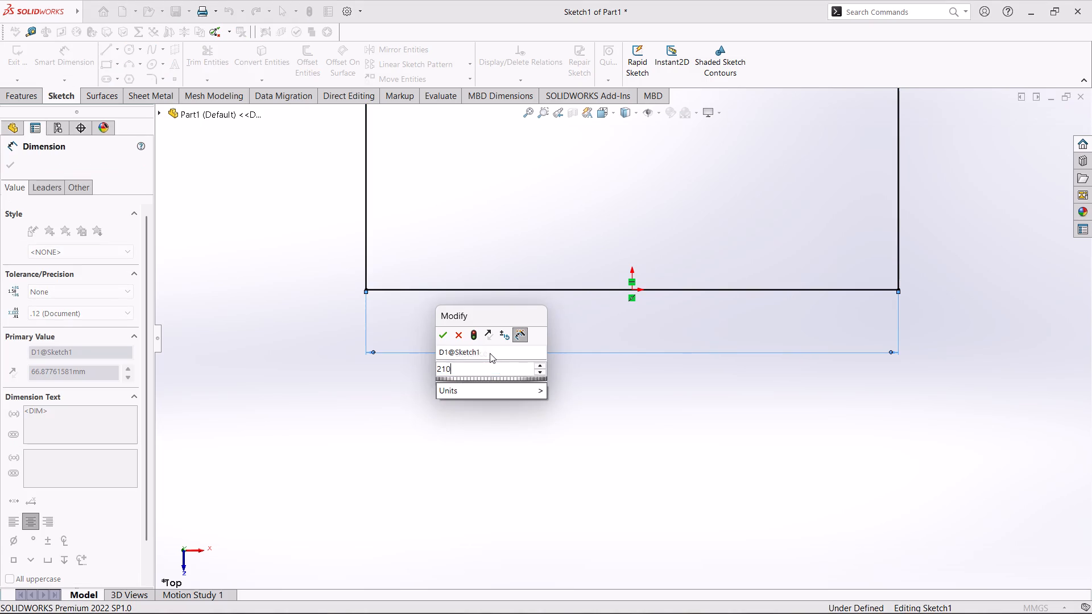
key(Return)
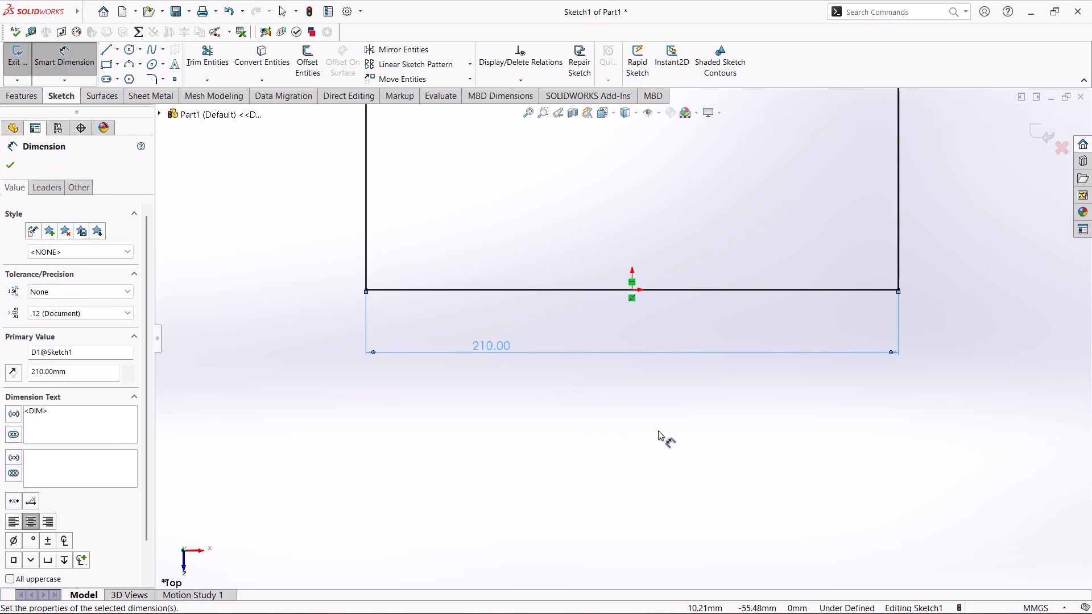
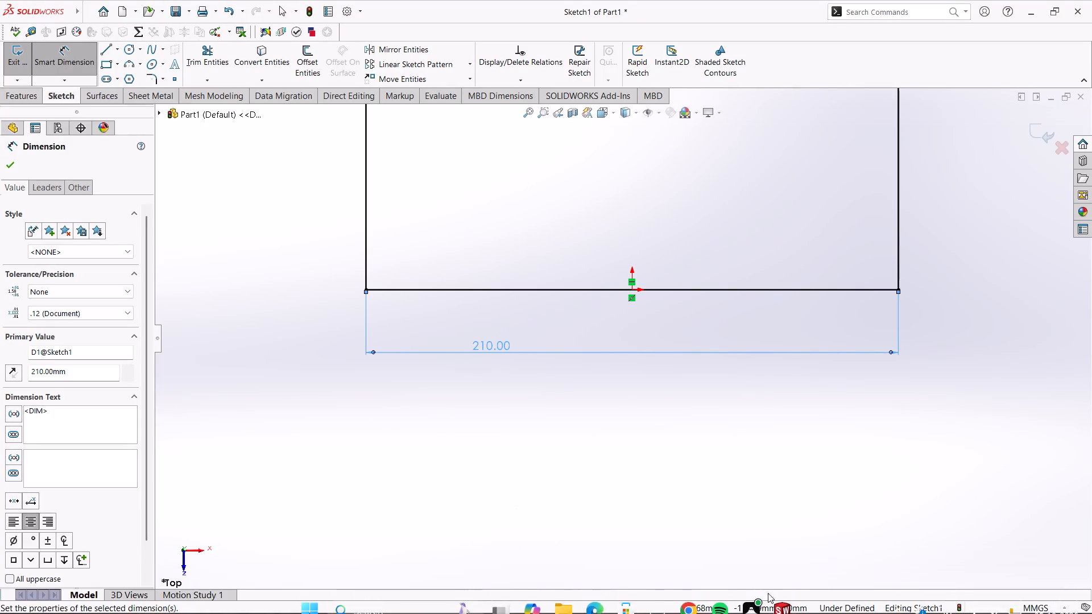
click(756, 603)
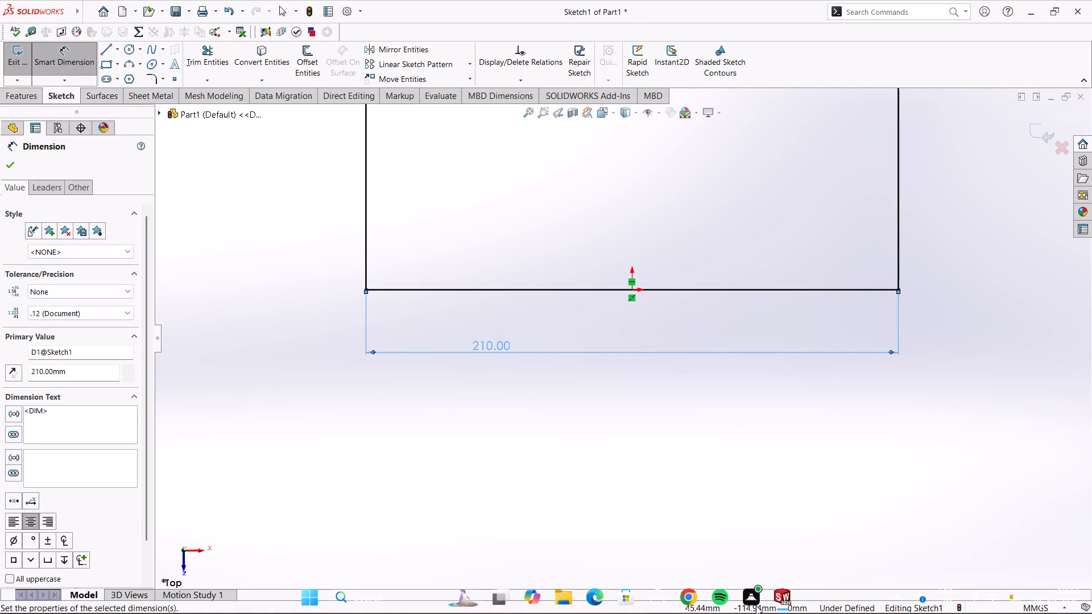
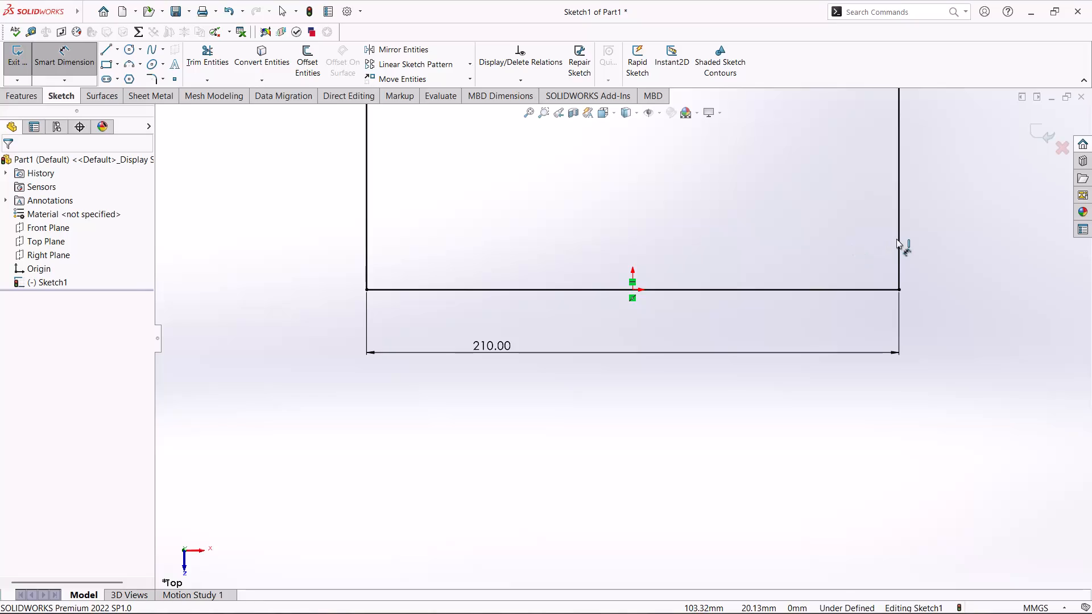
Dimension the rectangle's right vertical side to 220 mm.
click(951, 229)
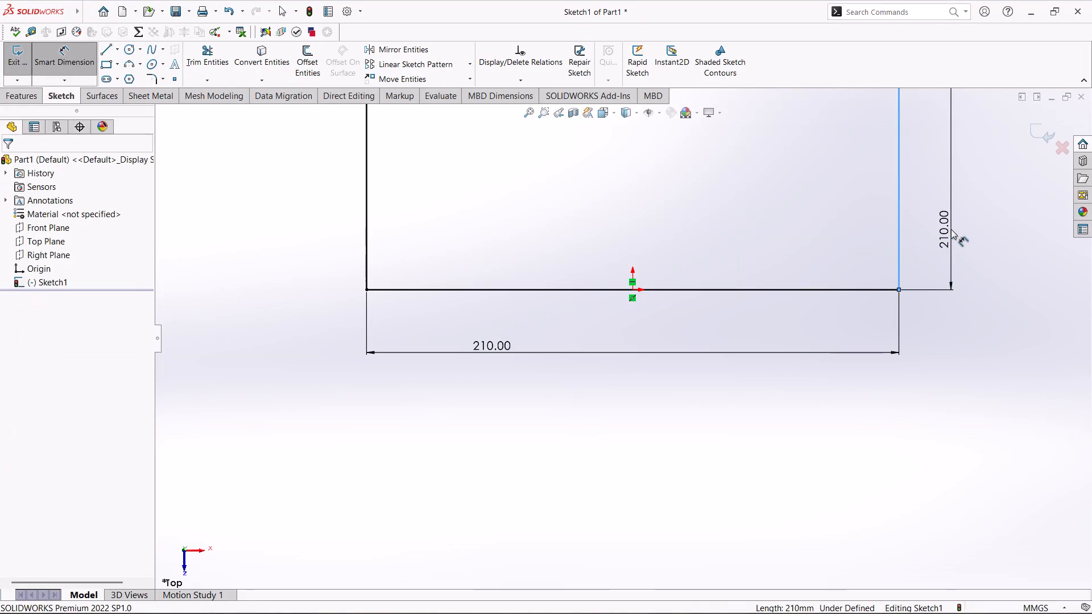
text(220)
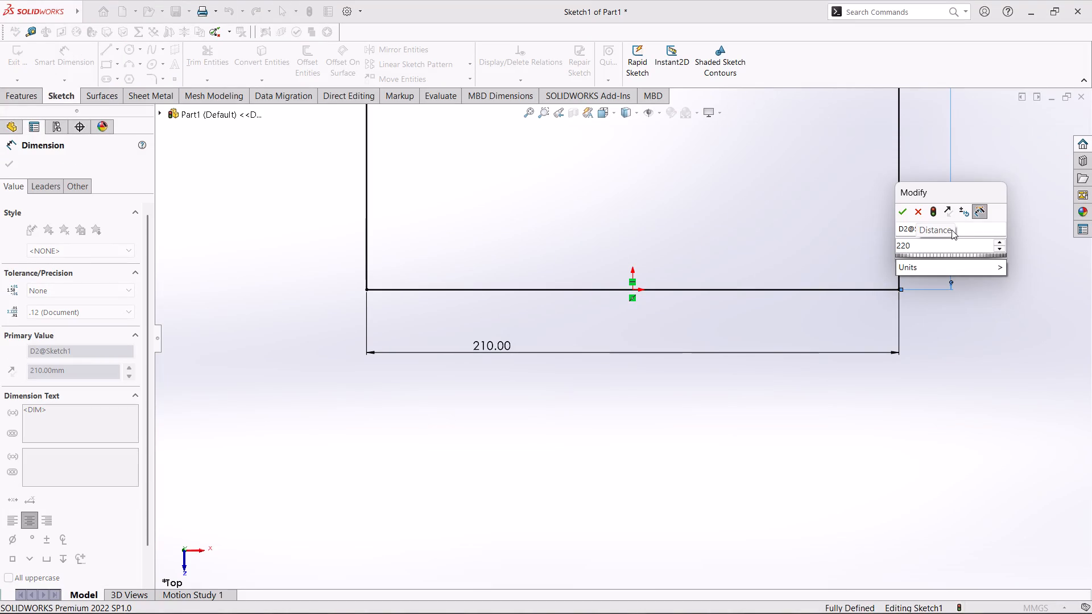
key(Return)
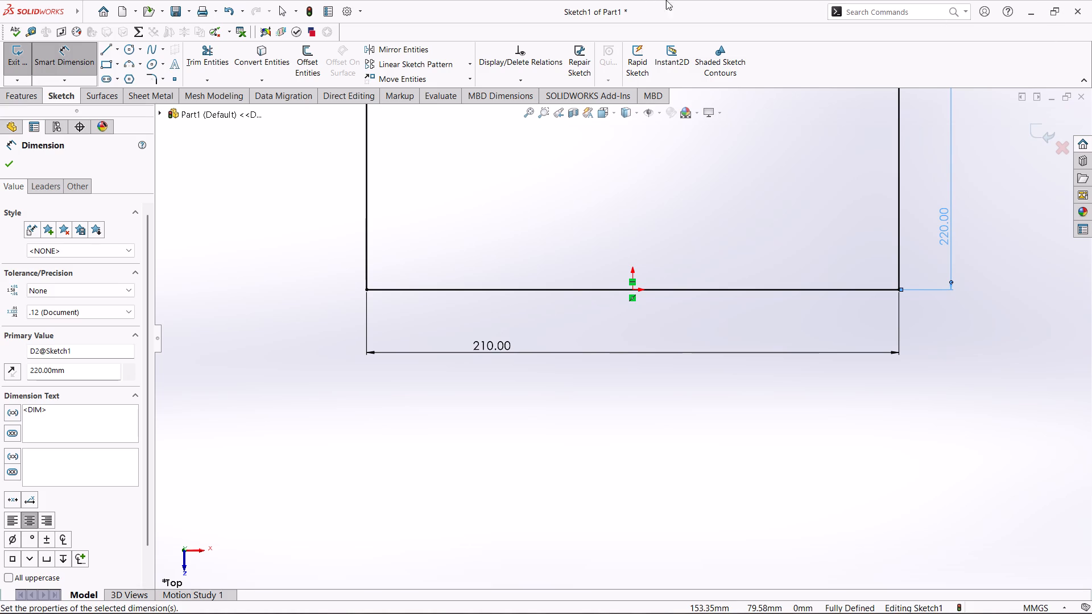
Apply a sketch fillet of 40 mm radius to both lower corners of the rectangle, accepting removal of the conflicting relation.
click(153, 82)
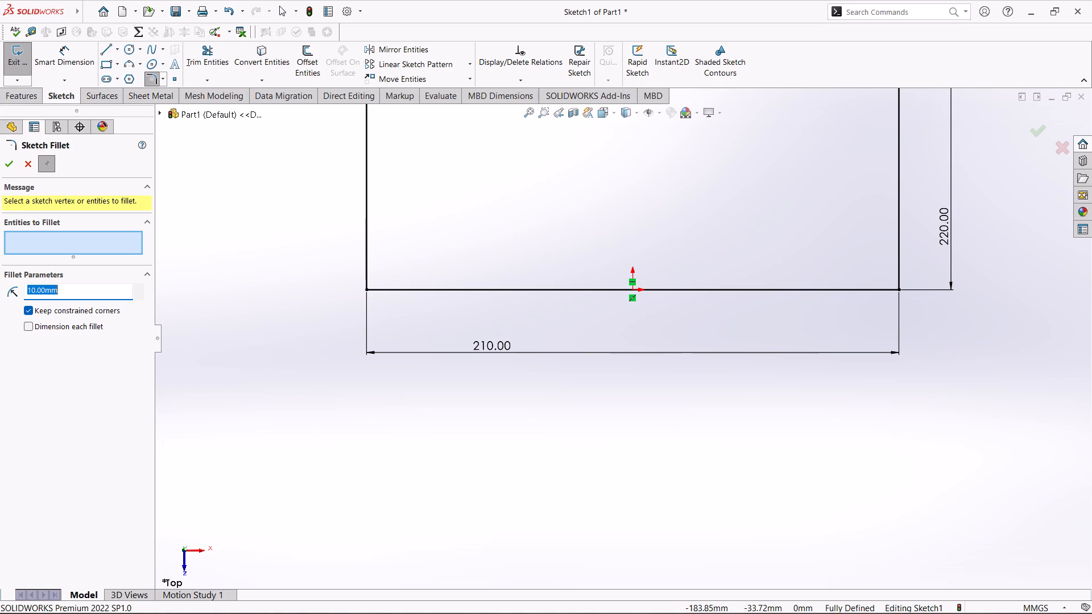
text(40)
key(Return)
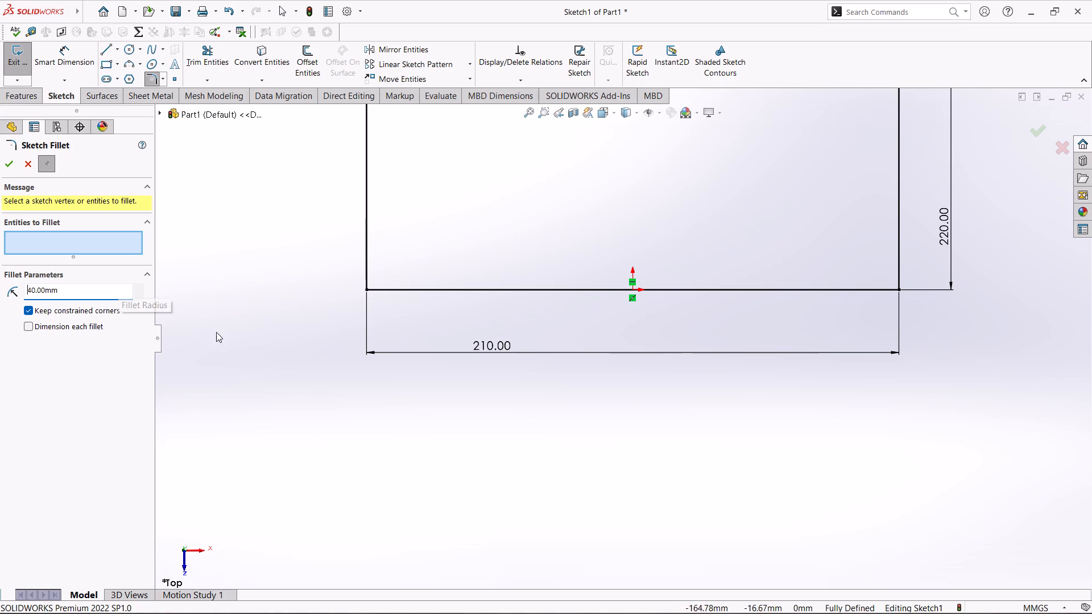
click(367, 292)
click(590, 330)
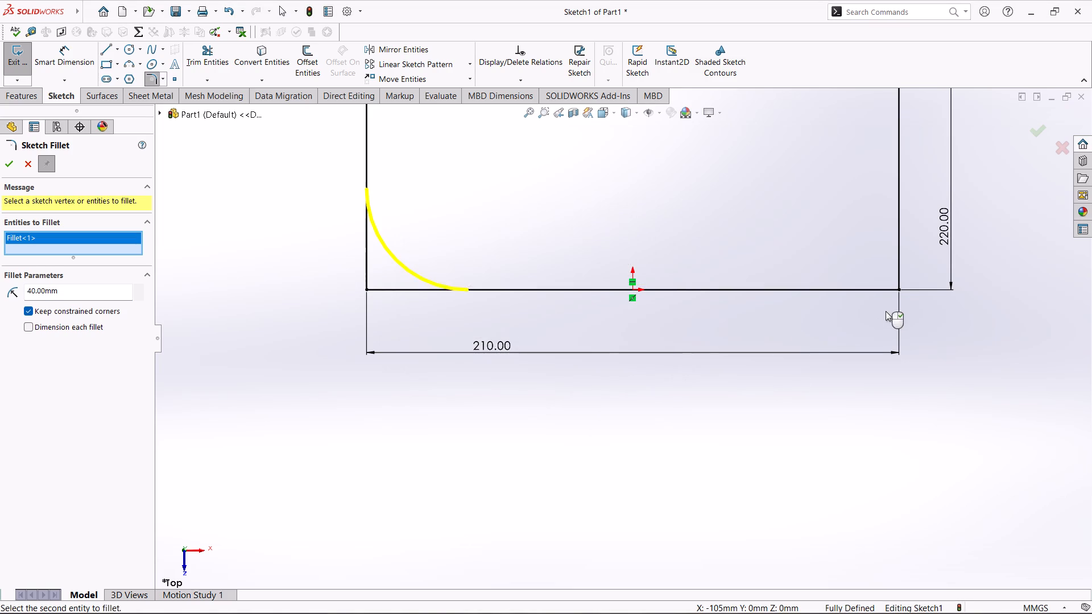
click(899, 290)
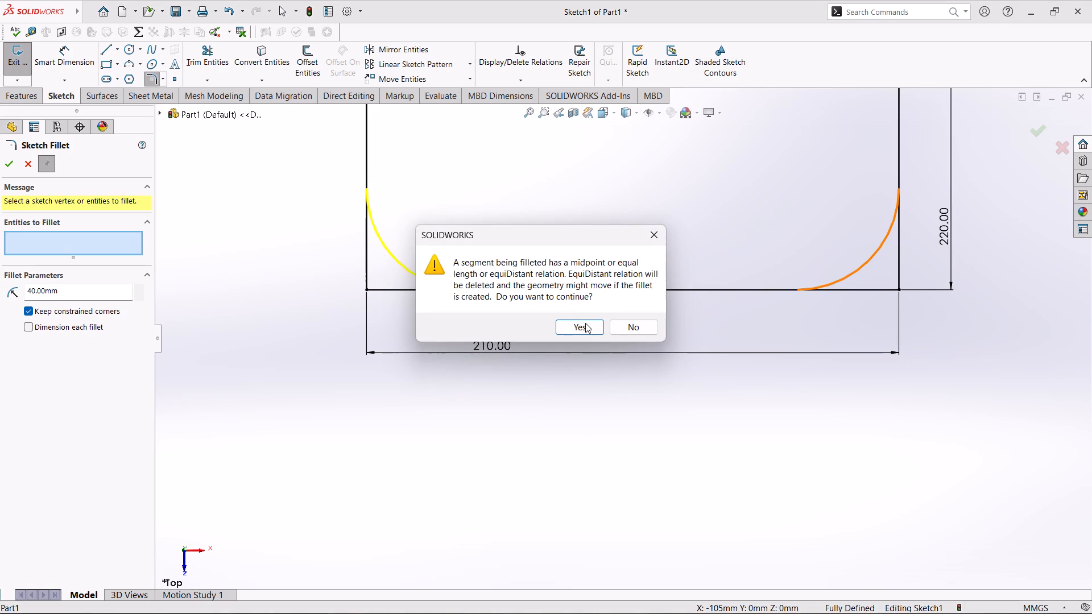
click(585, 325)
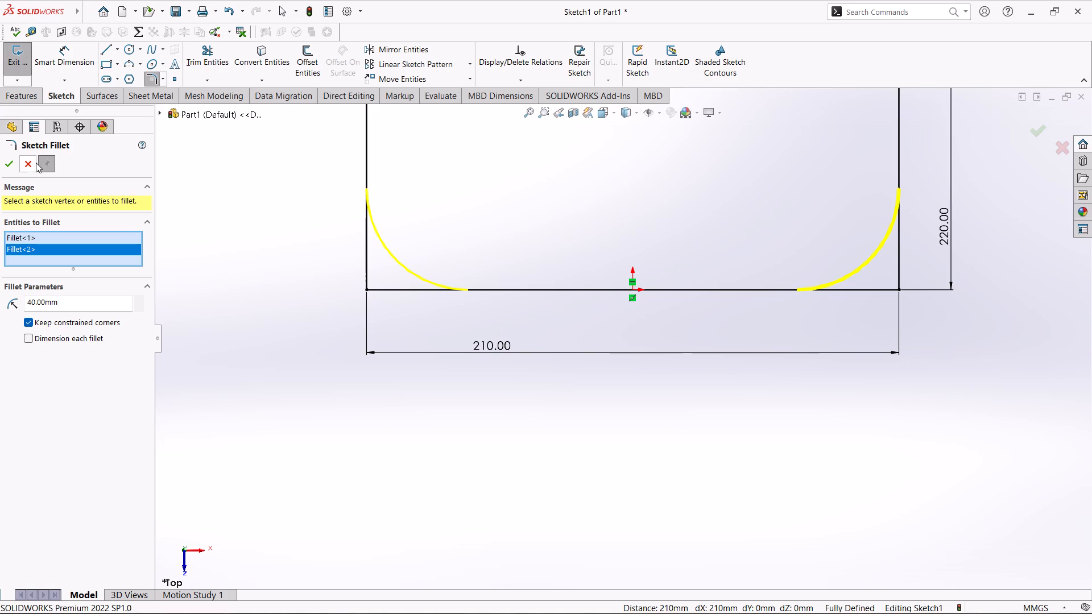
click(0, 165)
click(5, 165)
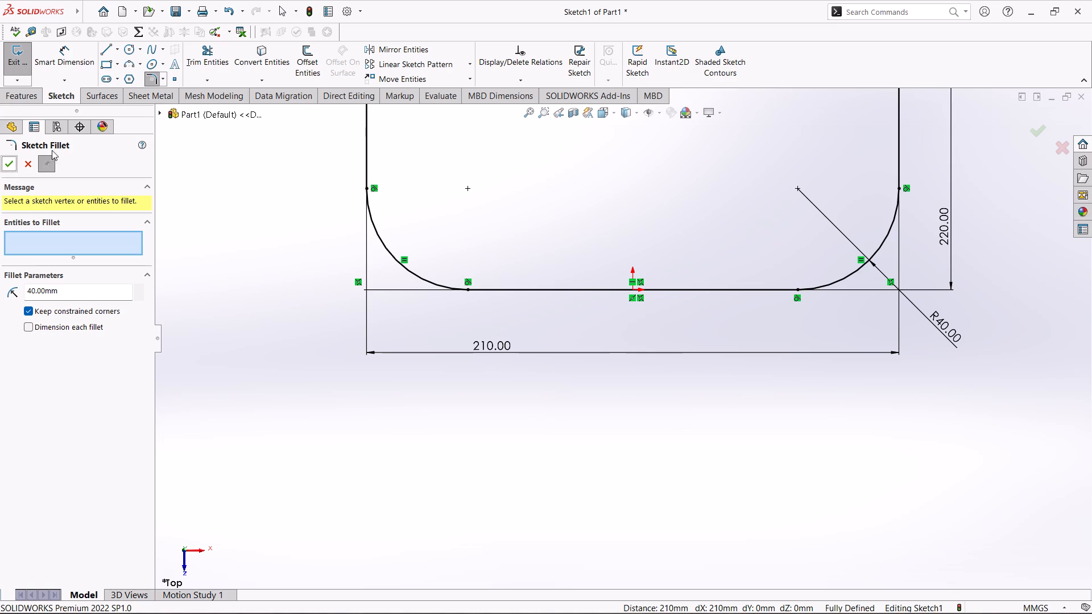
click(198, 149)
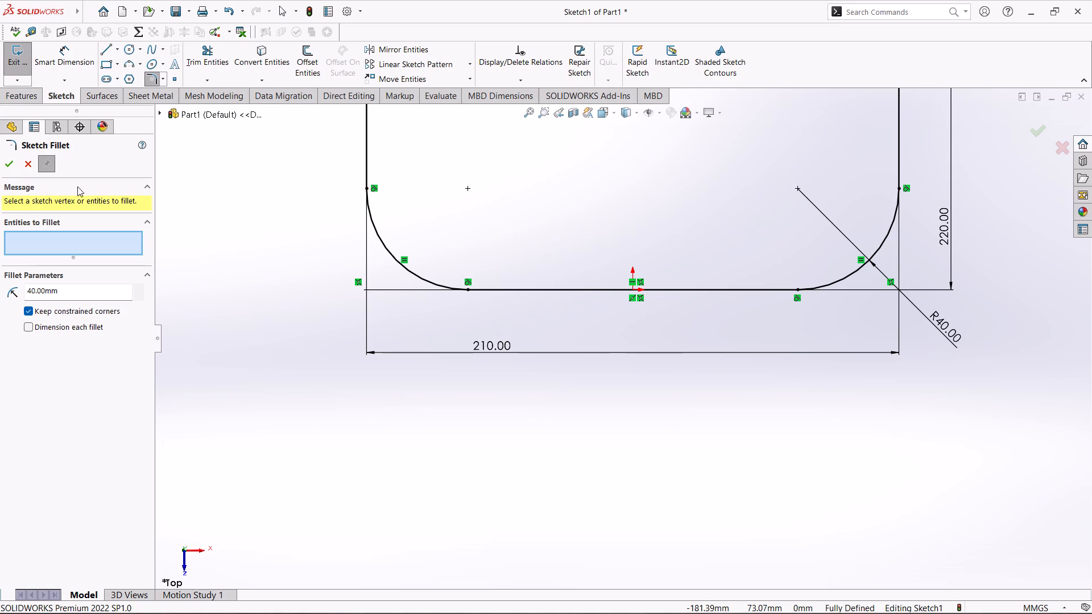
click(6, 169)
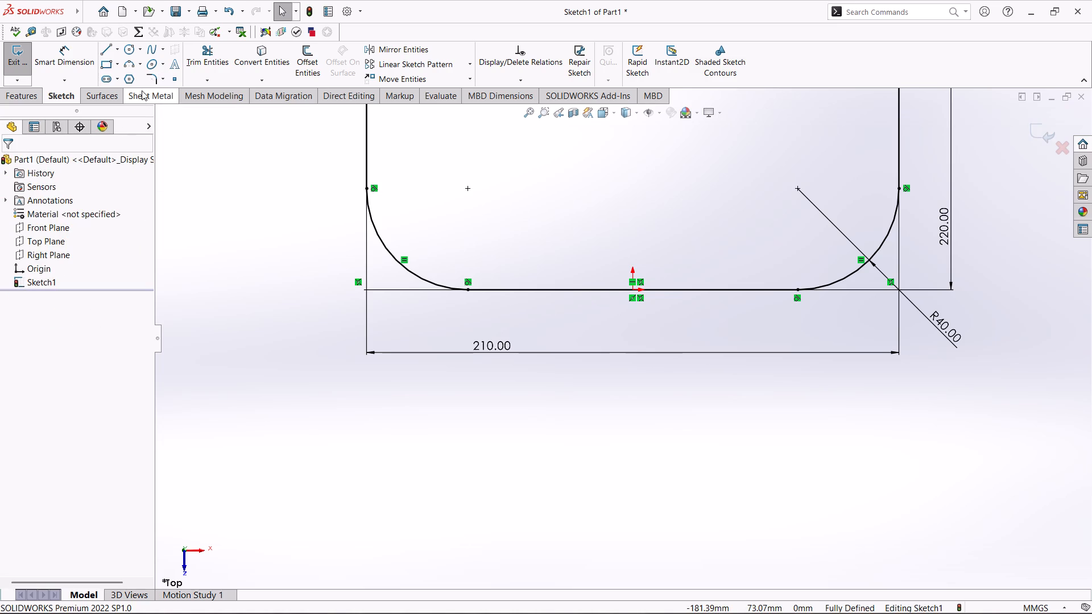
Chamfer the rectangle's upper-left corner with unequal distances, 50 mm down the vertical side and 40 mm along the upper edge.
click(166, 78)
click(172, 103)
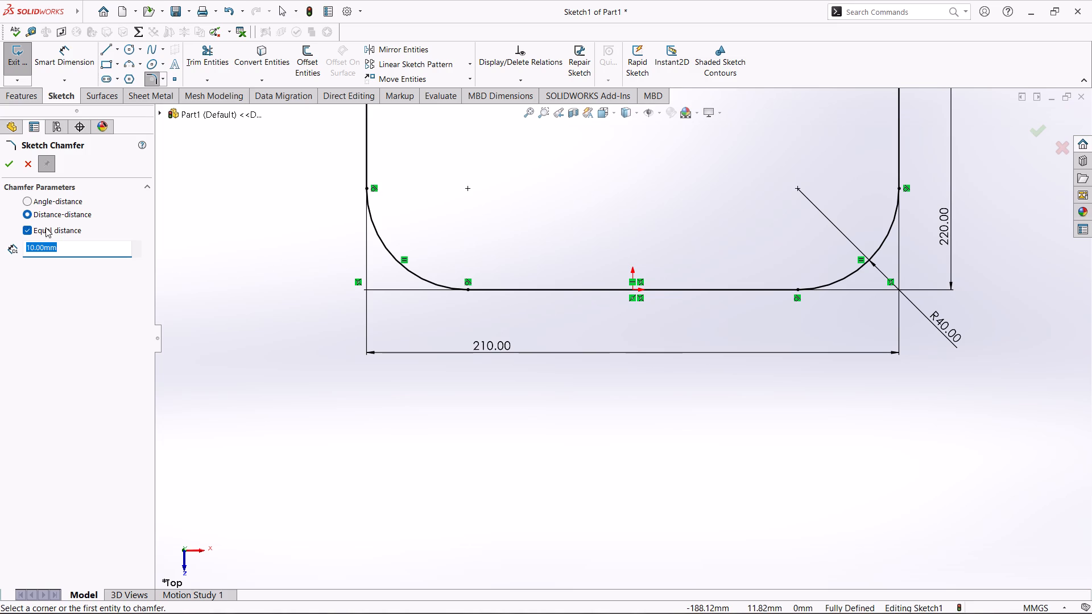
click(27, 229)
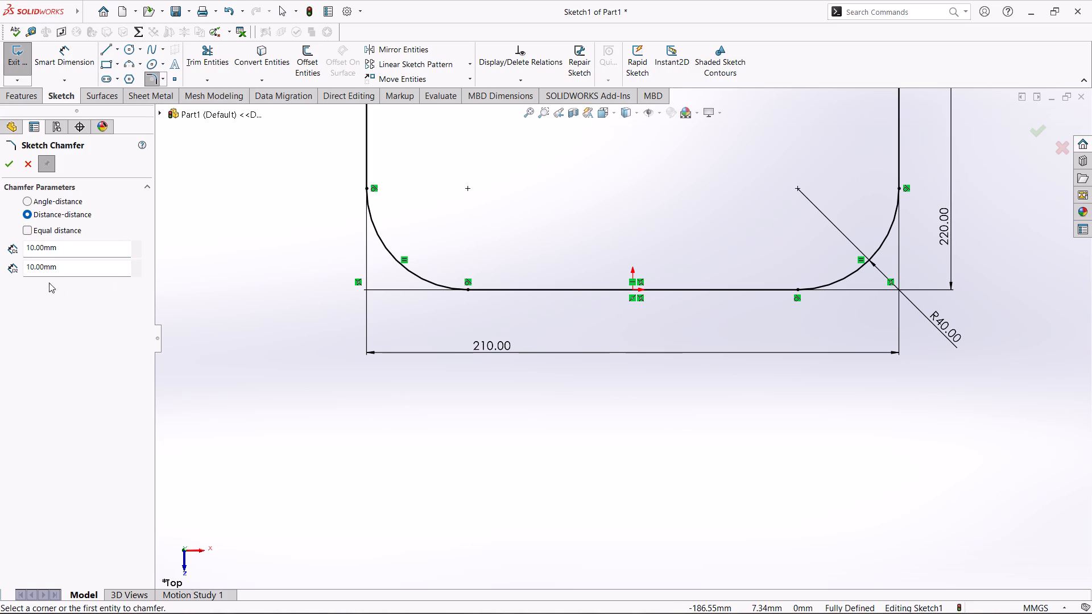
drag(69, 252, 0, 253)
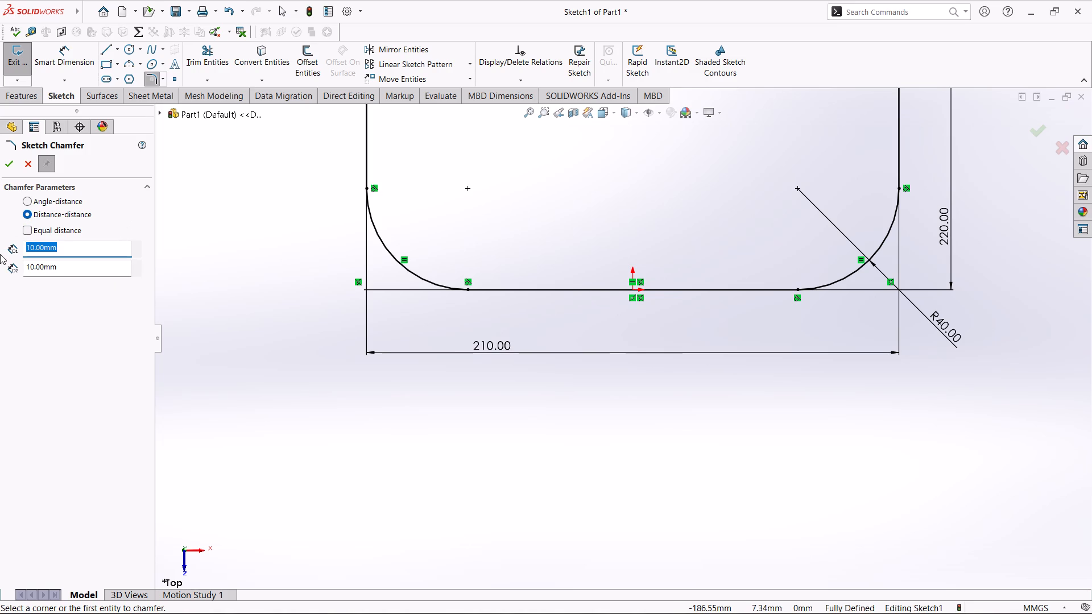
text(50)
key(Return)
click(64, 267)
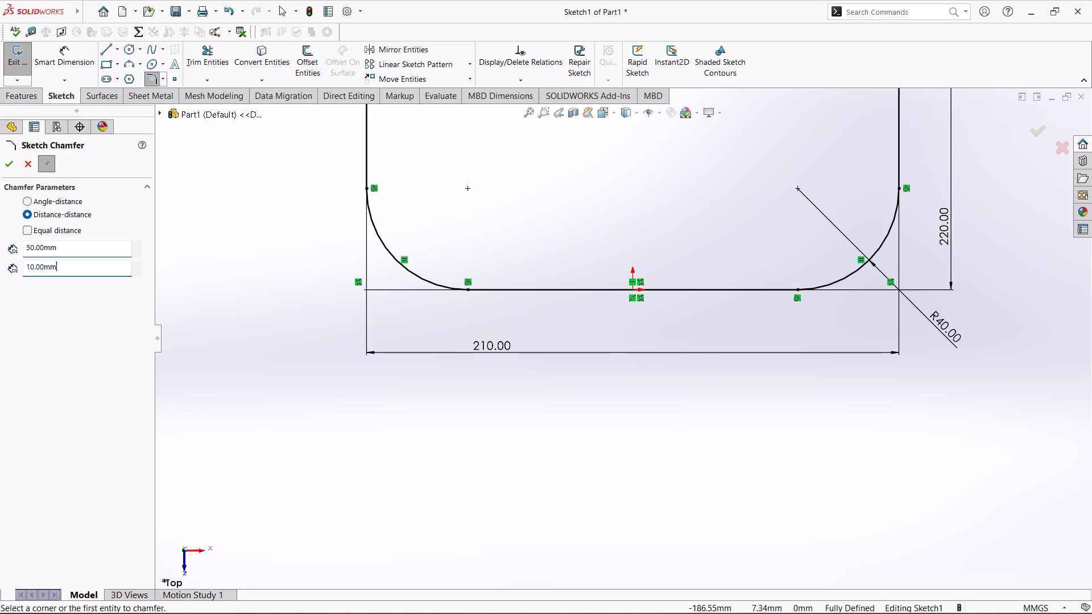
drag(66, 267, 8, 267)
text(40)
key(Return)
scroll(326, 289, up, 5)
scroll(393, 204, up, 5)
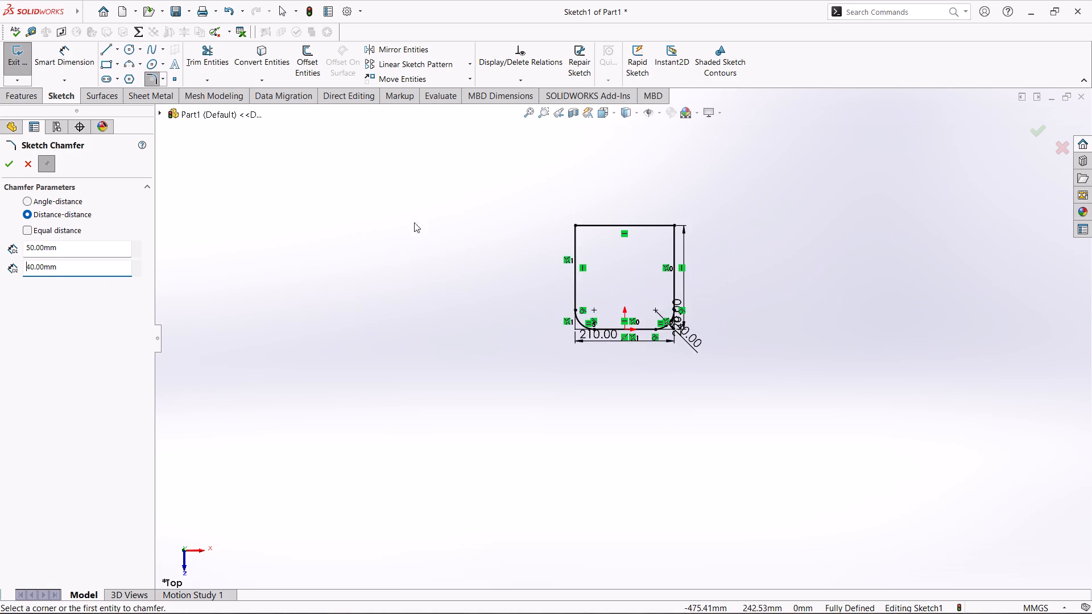
scroll(560, 226, down, 4)
scroll(556, 272, down, 2)
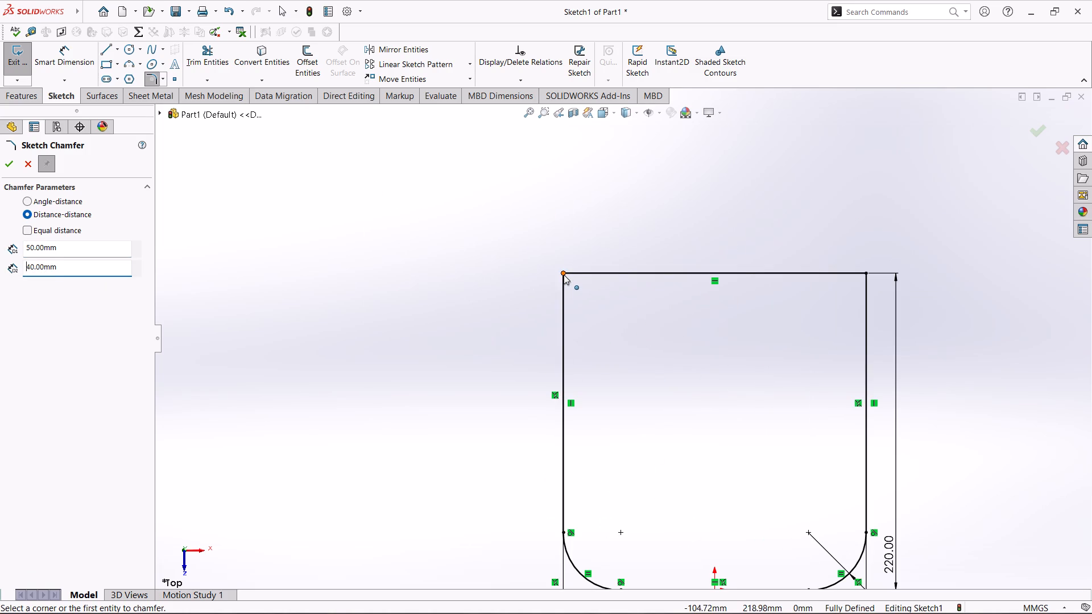
click(564, 275)
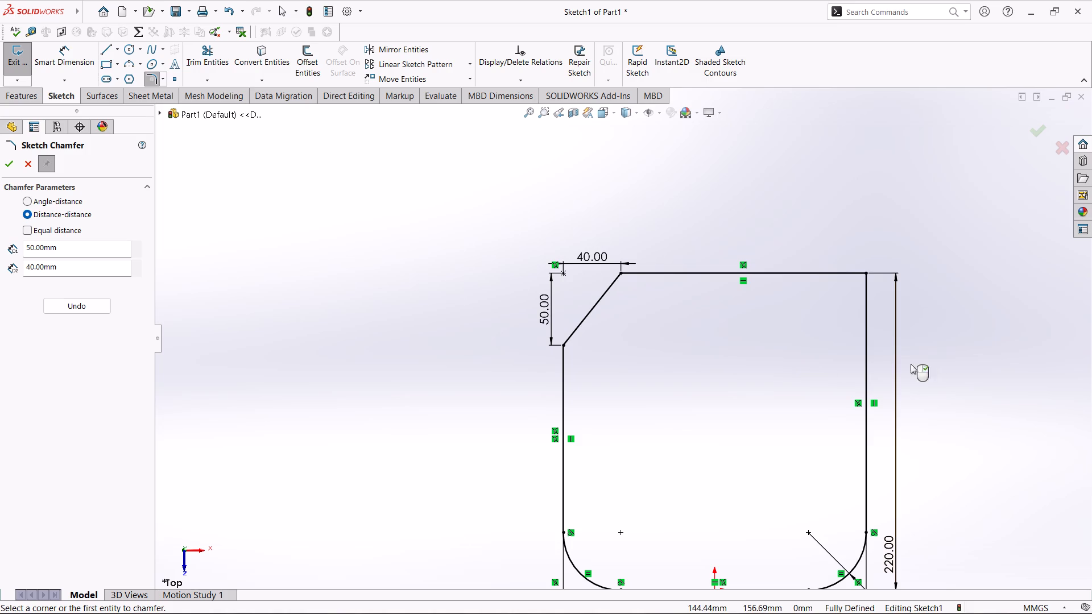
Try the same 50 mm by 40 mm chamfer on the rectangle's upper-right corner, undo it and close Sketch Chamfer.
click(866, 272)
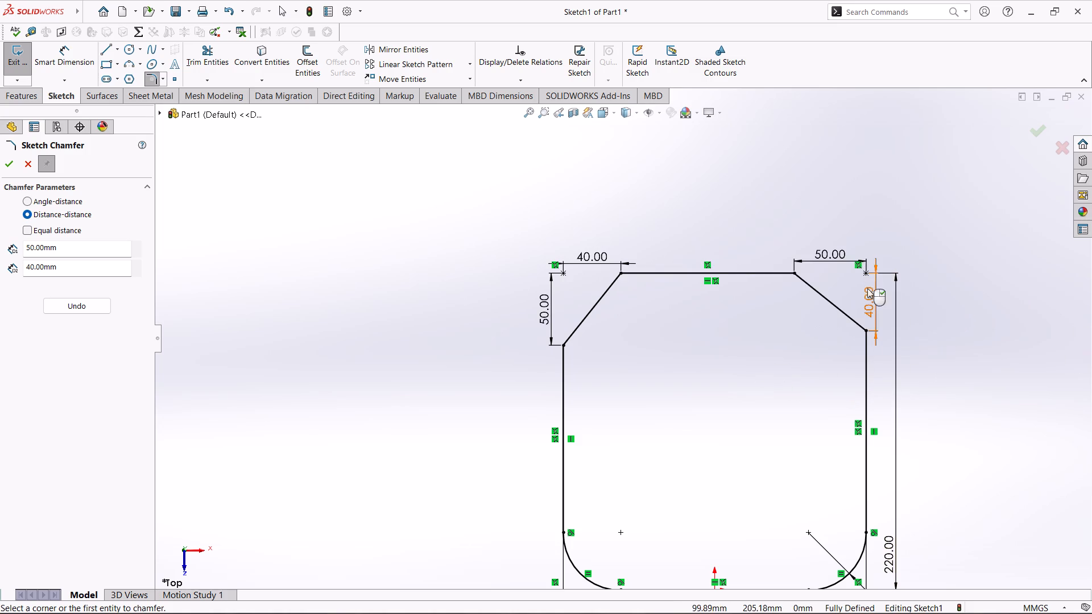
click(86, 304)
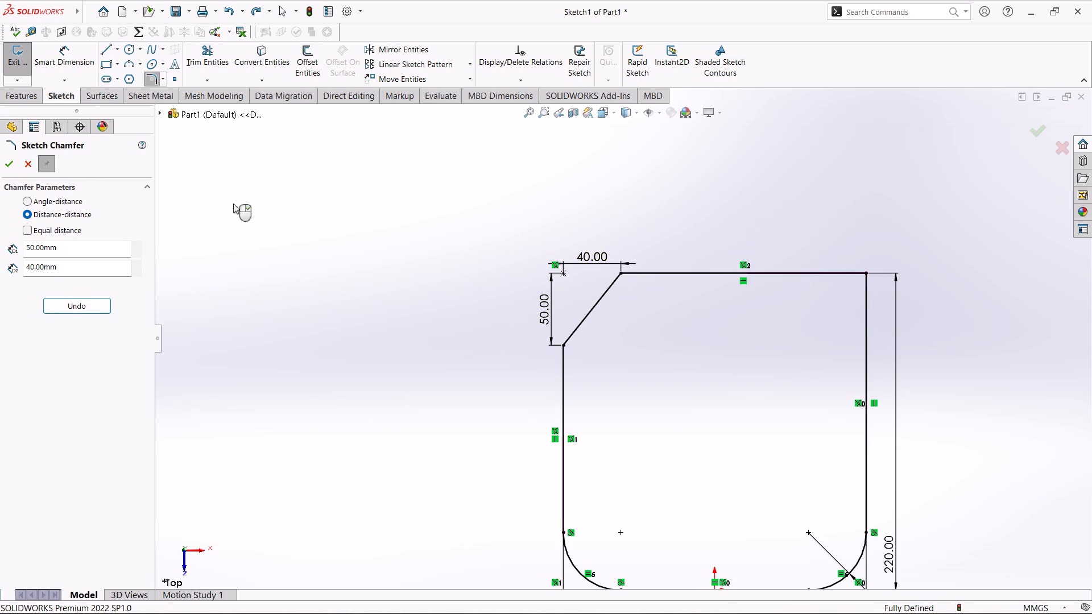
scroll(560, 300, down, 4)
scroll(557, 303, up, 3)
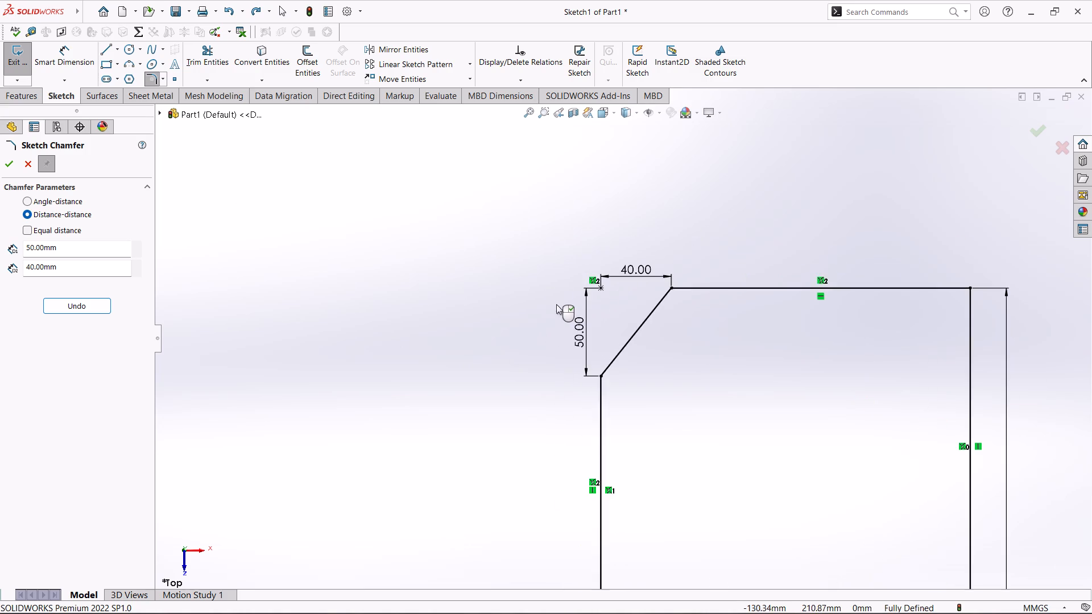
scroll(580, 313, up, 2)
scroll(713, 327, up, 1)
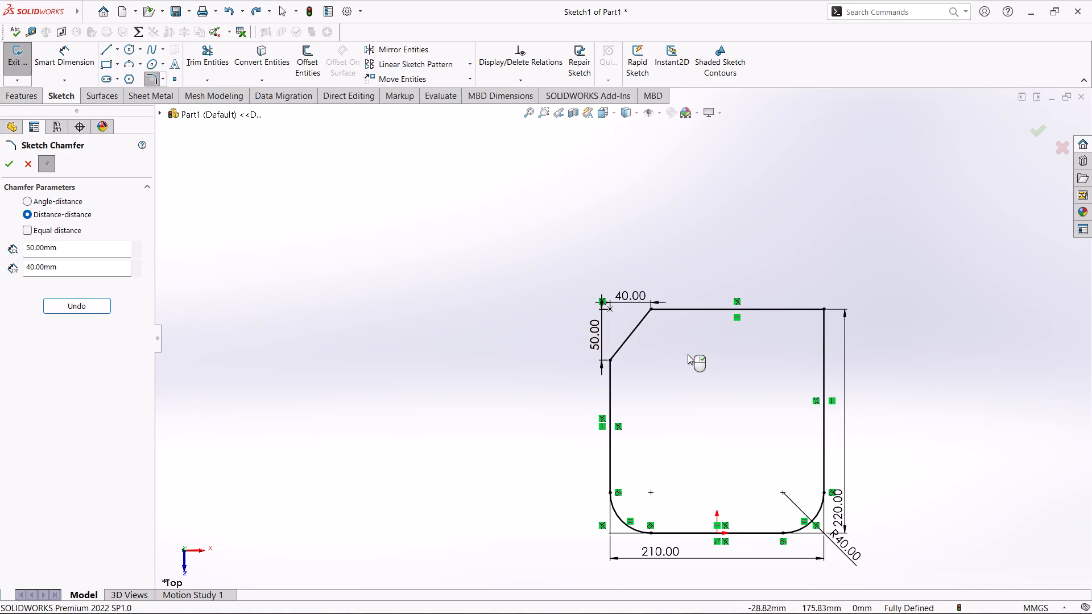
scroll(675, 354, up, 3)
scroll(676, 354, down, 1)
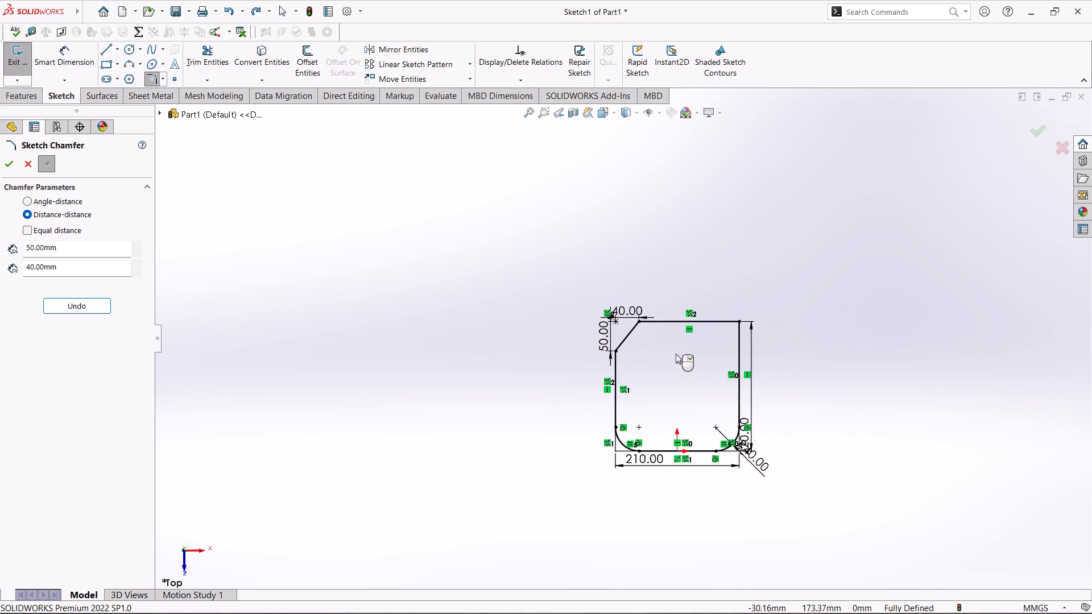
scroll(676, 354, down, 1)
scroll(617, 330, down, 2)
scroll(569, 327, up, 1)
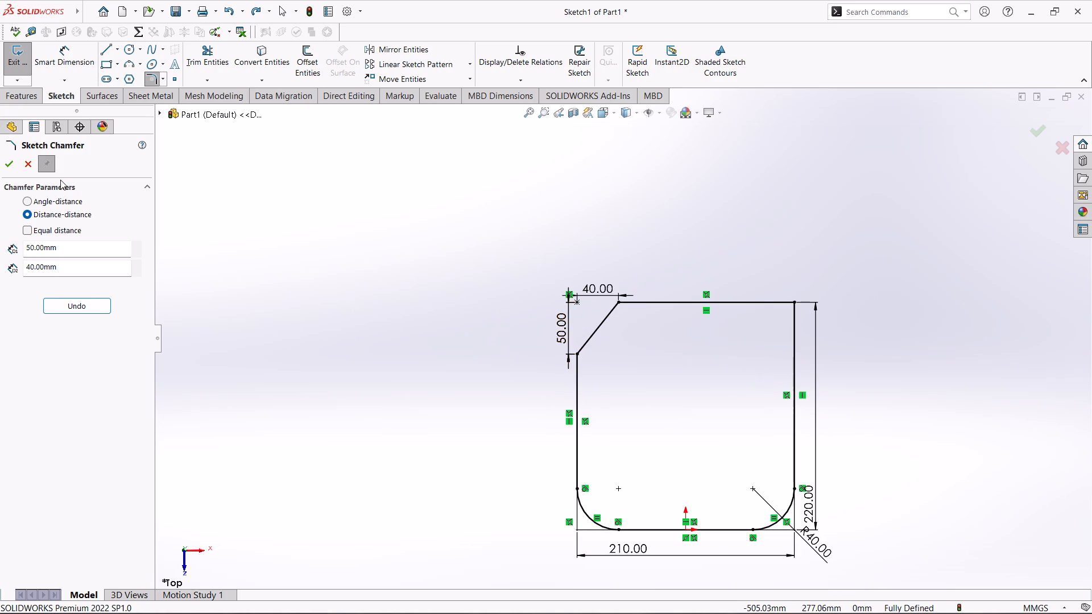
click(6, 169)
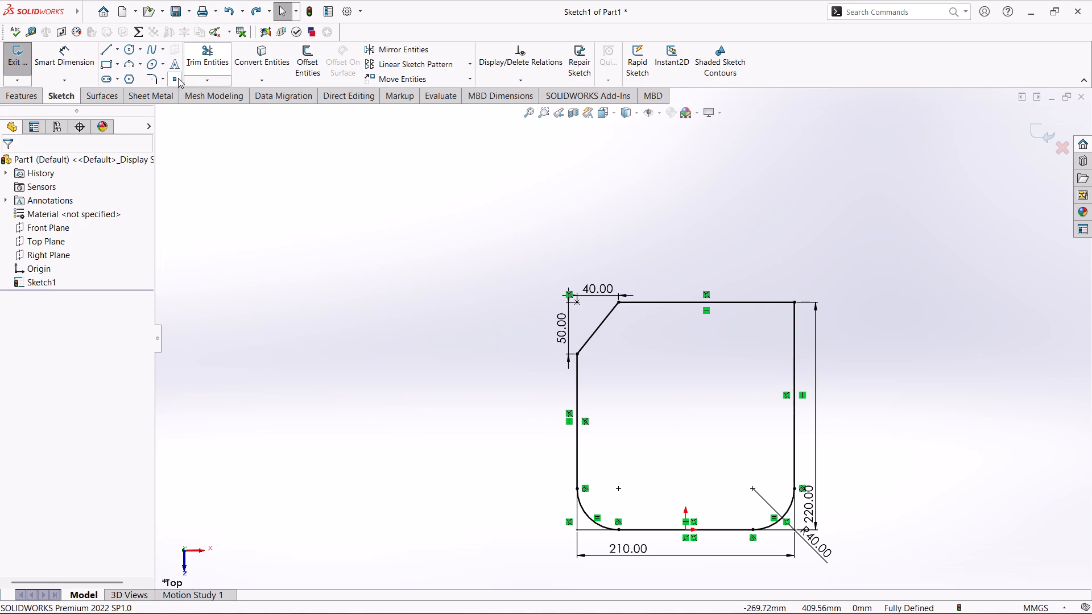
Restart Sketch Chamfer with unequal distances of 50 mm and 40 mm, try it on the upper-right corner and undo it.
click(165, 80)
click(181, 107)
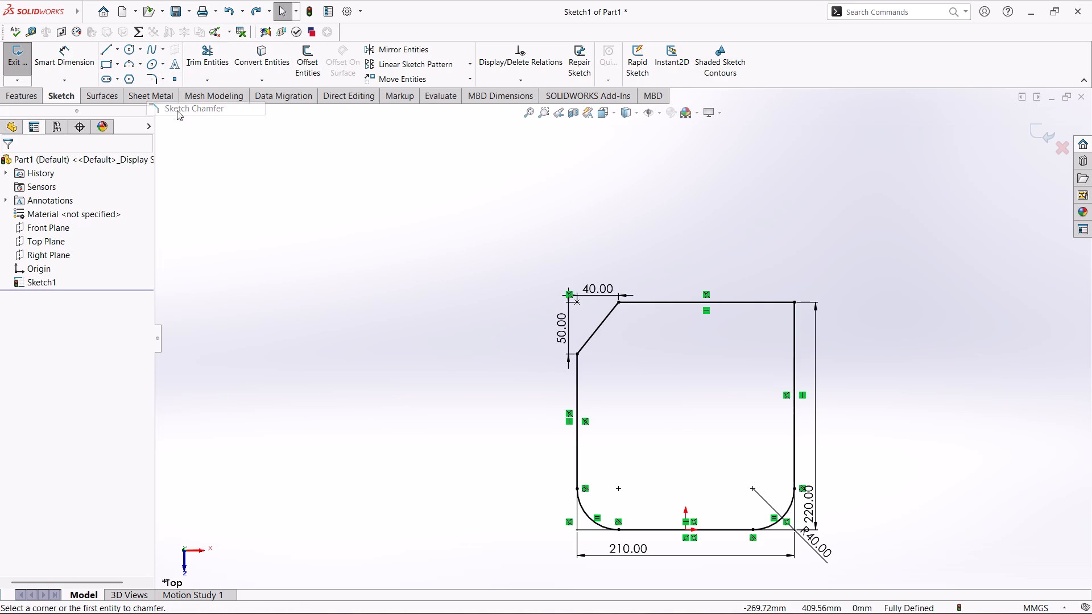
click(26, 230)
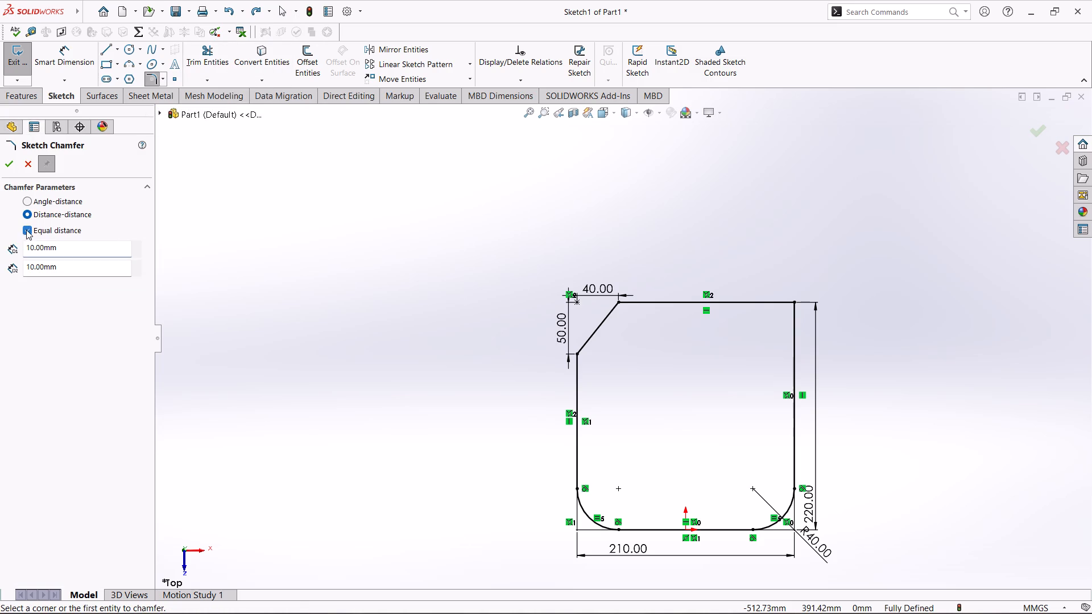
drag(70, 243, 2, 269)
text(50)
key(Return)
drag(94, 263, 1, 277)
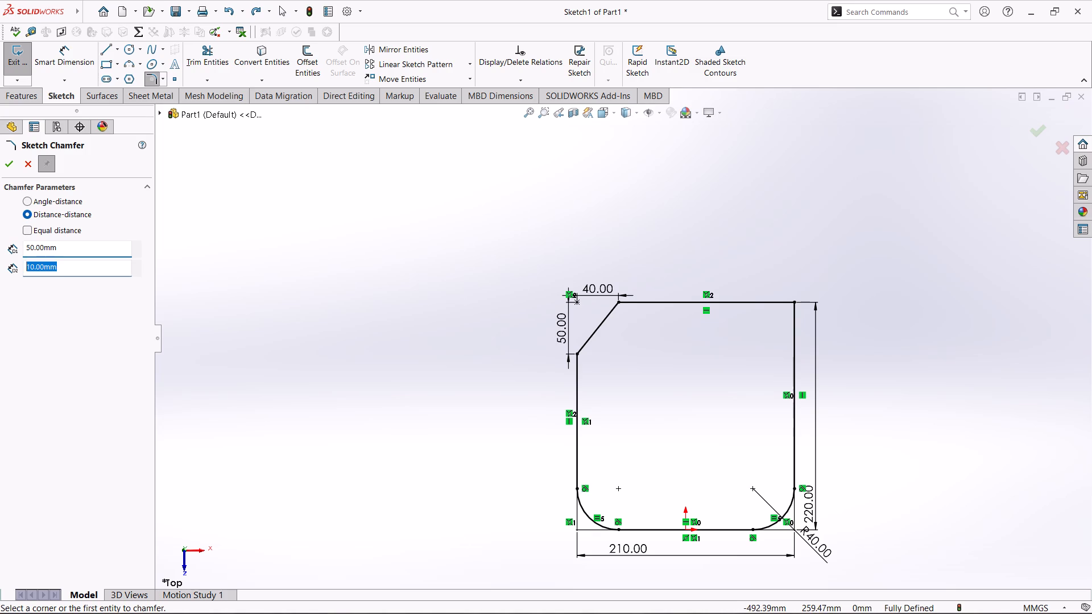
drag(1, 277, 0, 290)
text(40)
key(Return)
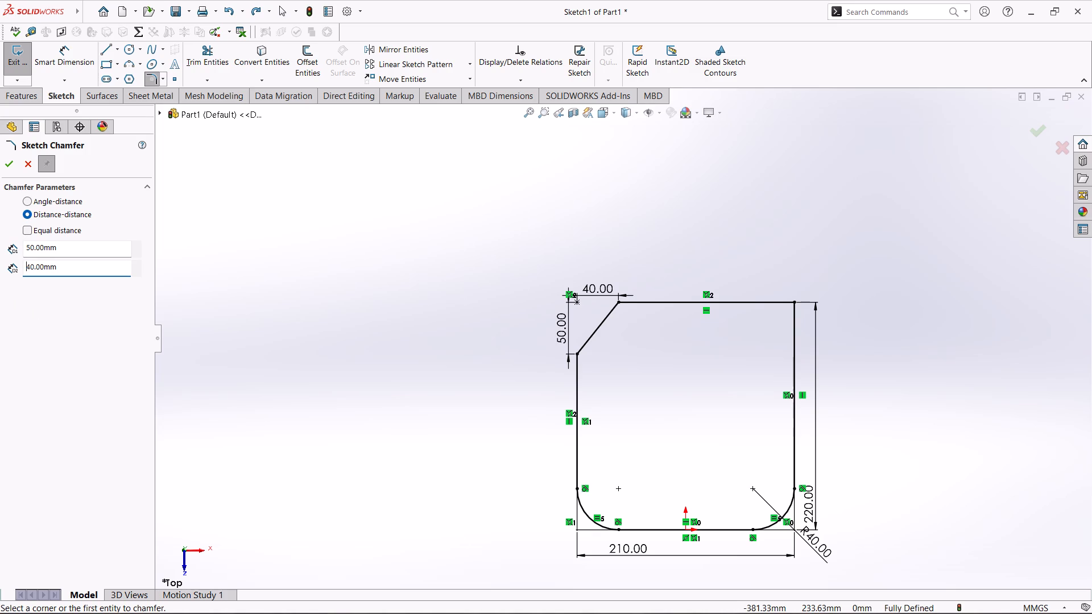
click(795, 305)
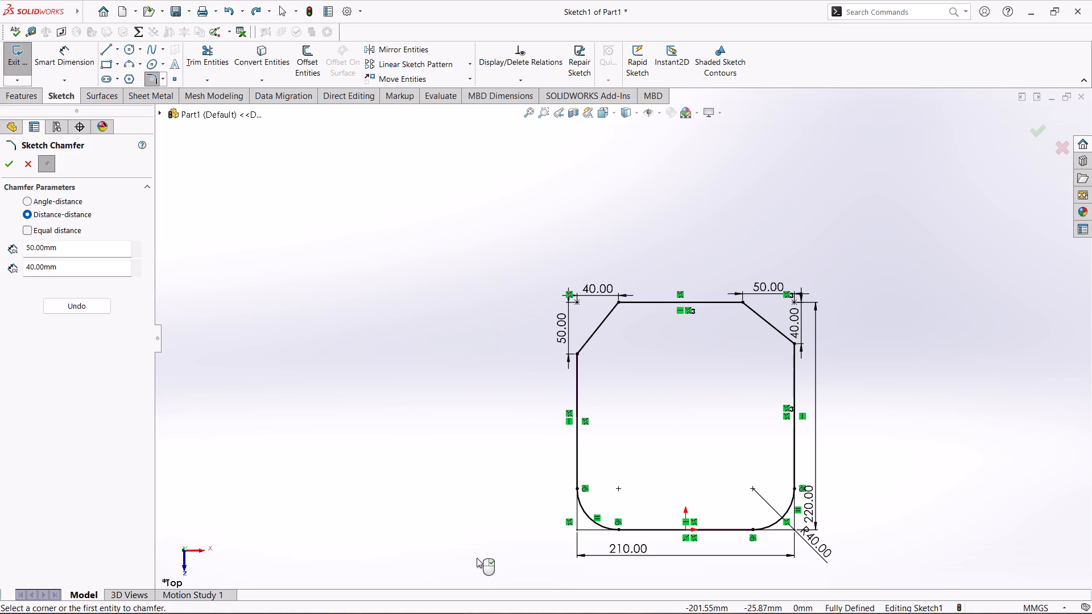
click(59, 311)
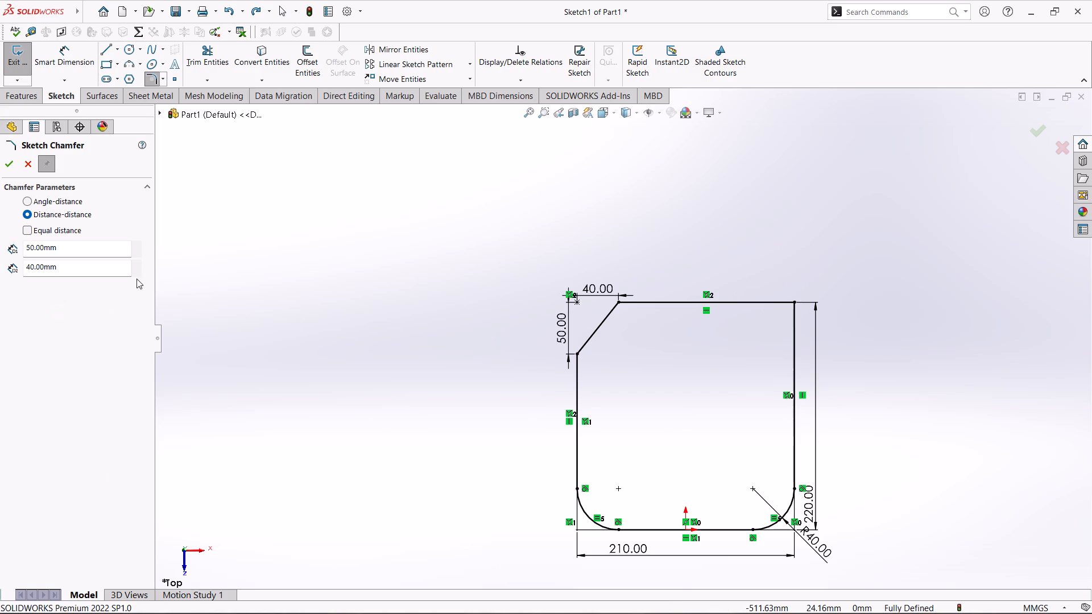
Chamfer the rectangle's upper-right corner with the first distance at 40 mm and the second at 50 mm.
drag(67, 248, 0, 268)
text(40)
key(Return)
drag(99, 267, 3, 264)
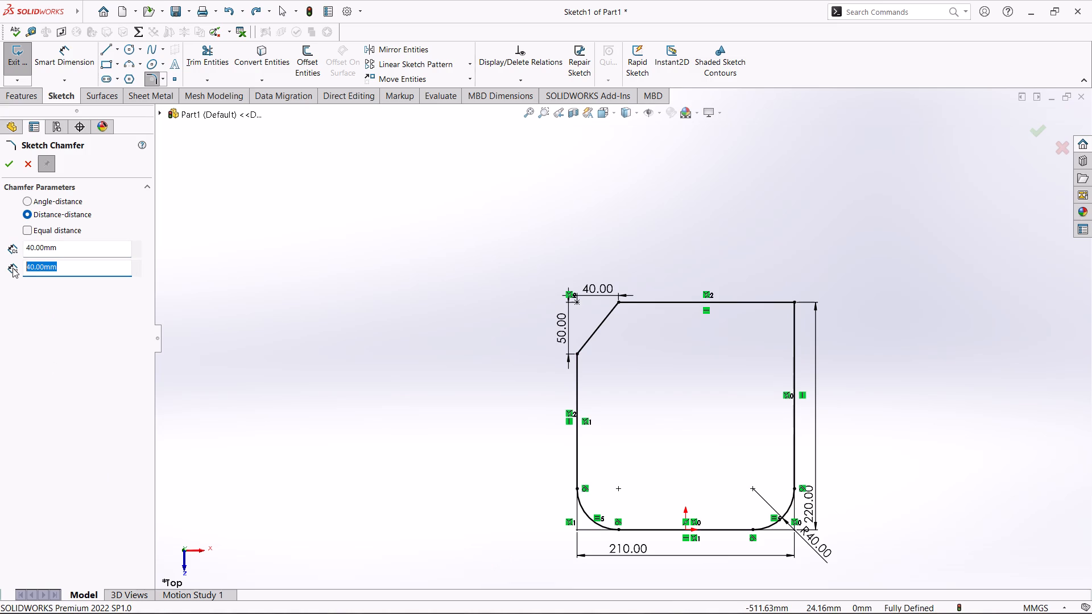
text(50)
key(Return)
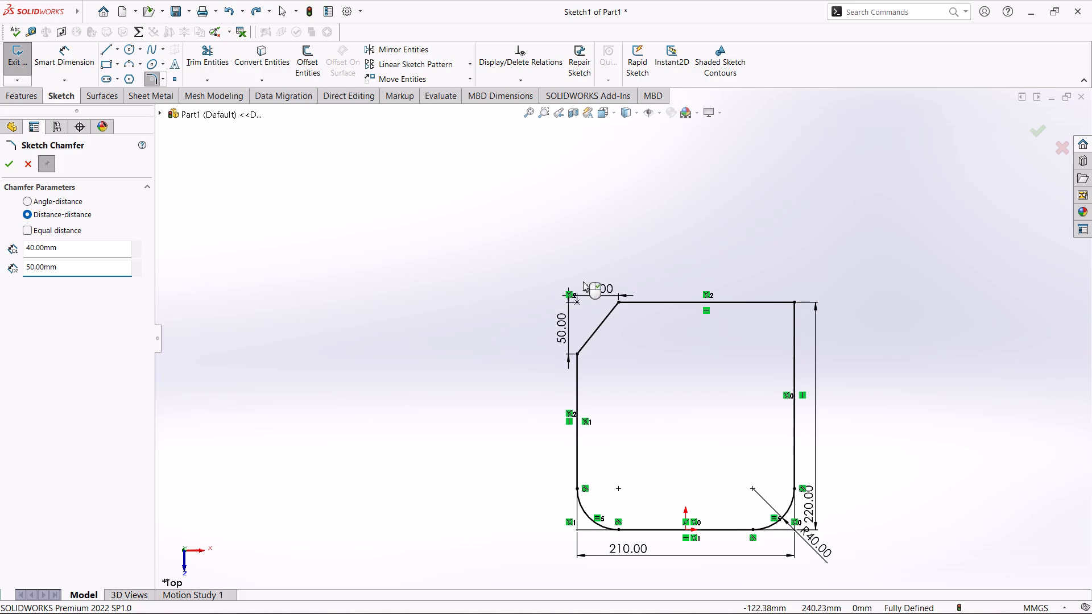
click(796, 300)
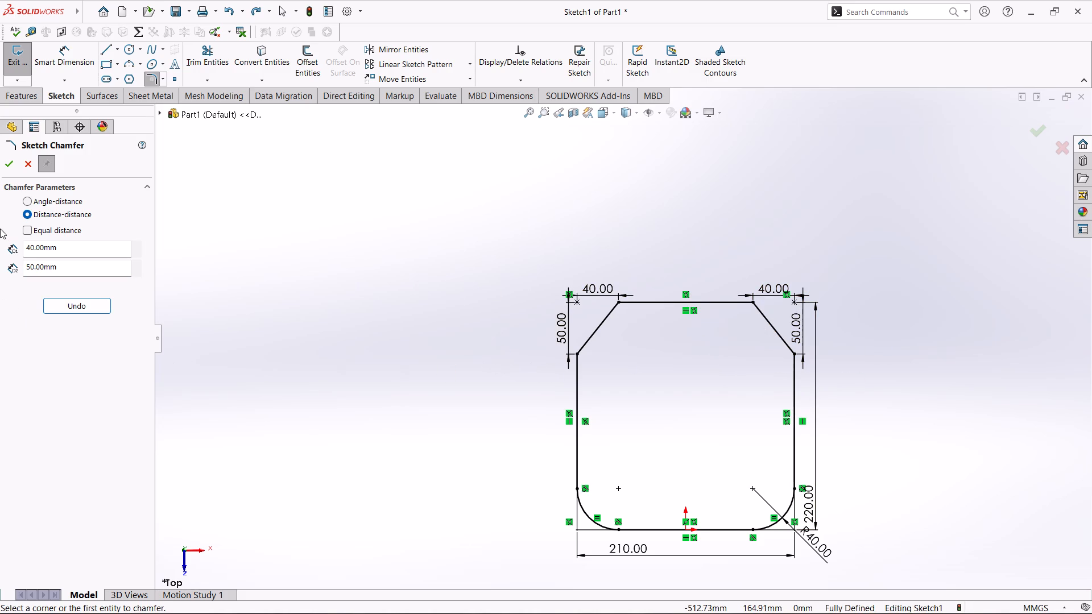
Sketch an arch-topped notch on the bottom edge, right of the origin, with sides about 12.5 mm tall and a tangent arc of about 4.8 mm radius.
click(12, 162)
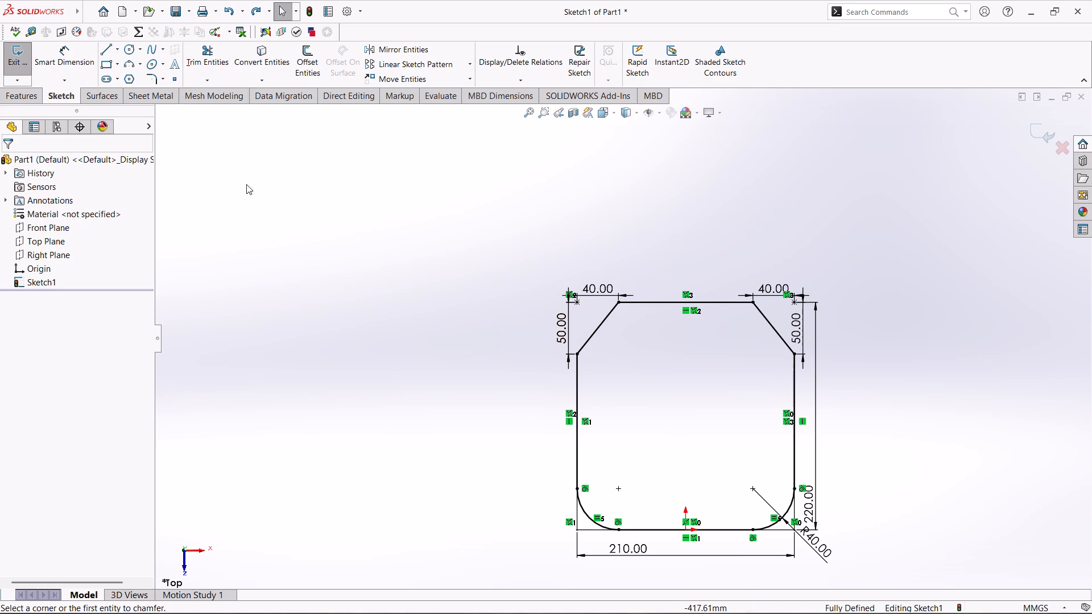
click(110, 44)
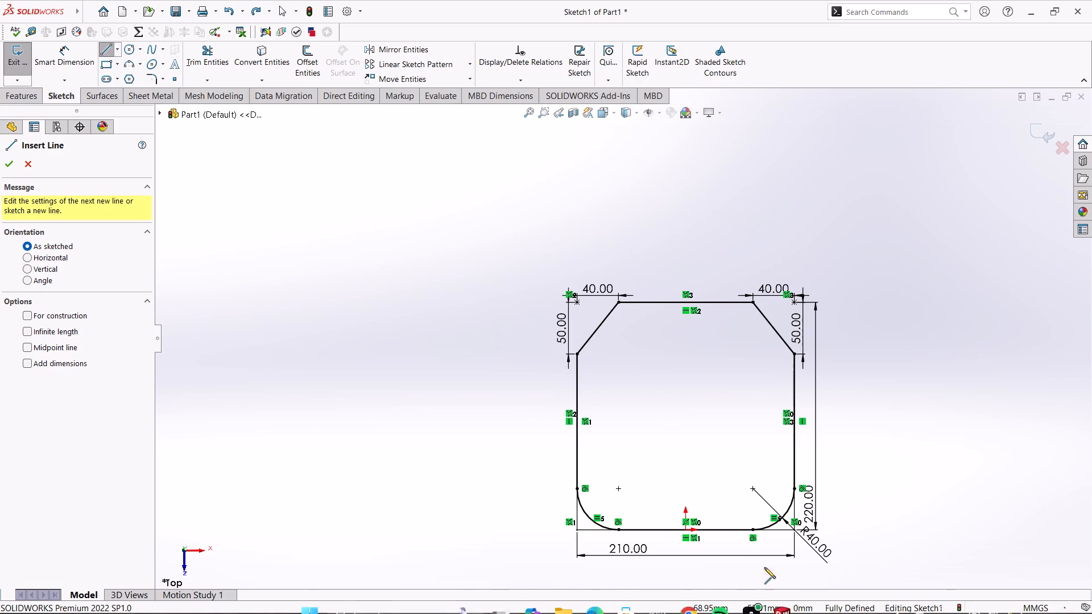
scroll(740, 495, down, 7)
scroll(694, 513, down, 2)
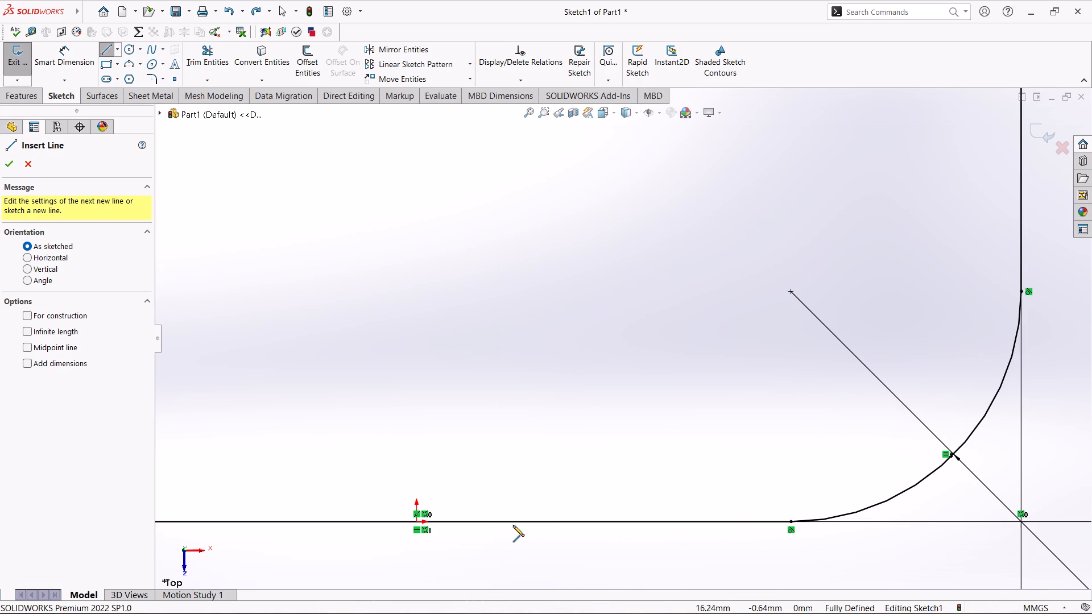
click(520, 522)
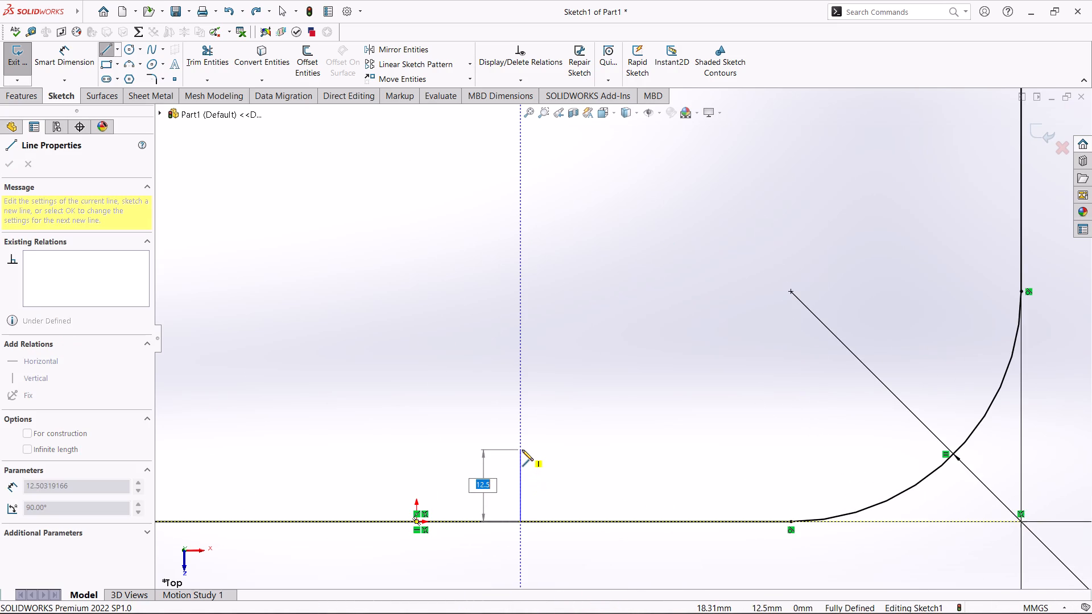
click(522, 450)
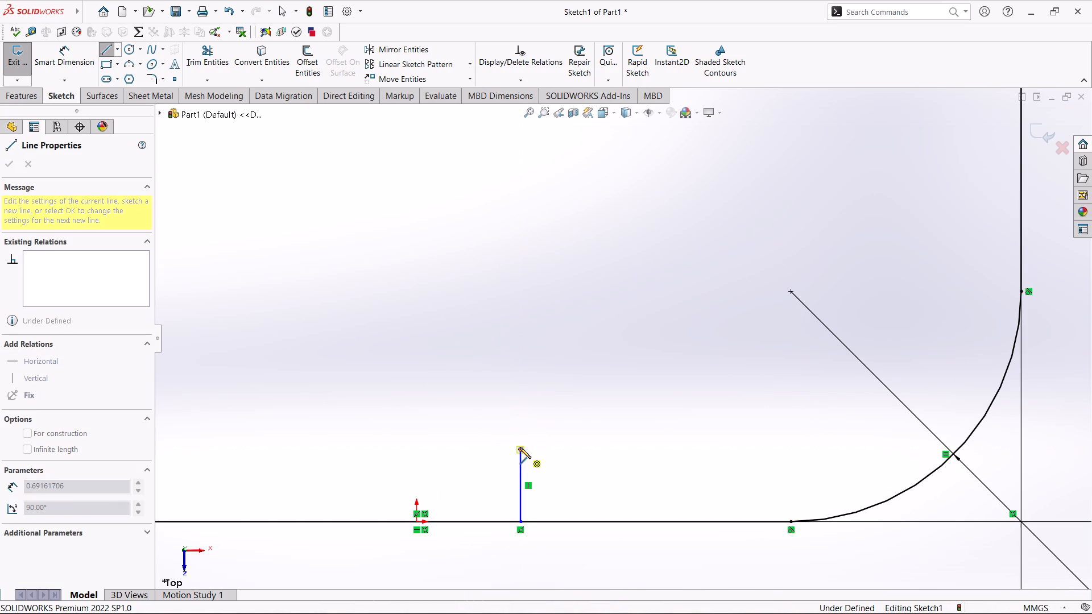
click(576, 453)
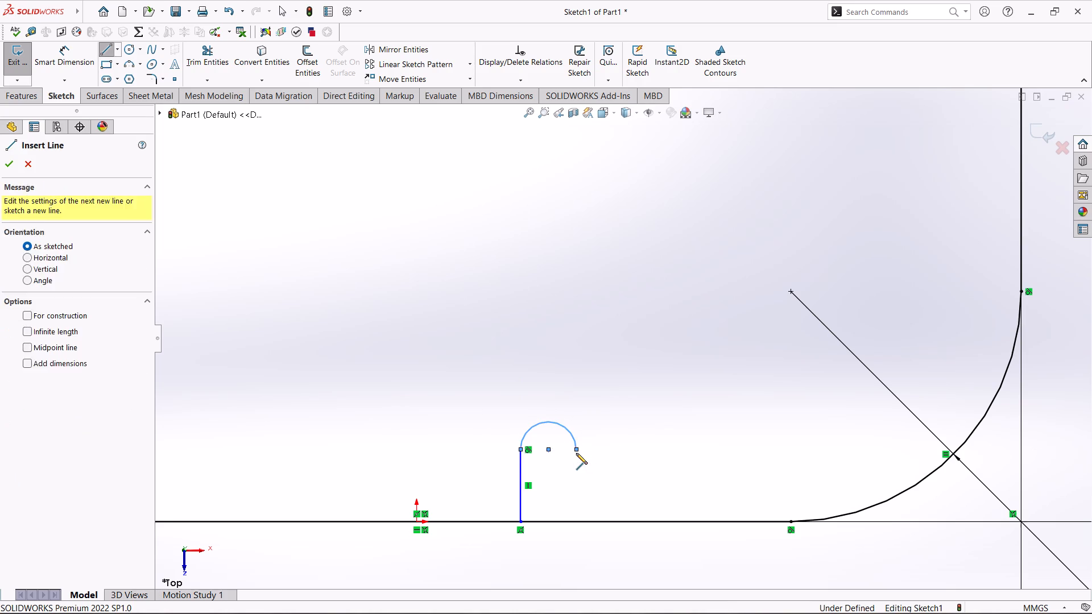
click(577, 520)
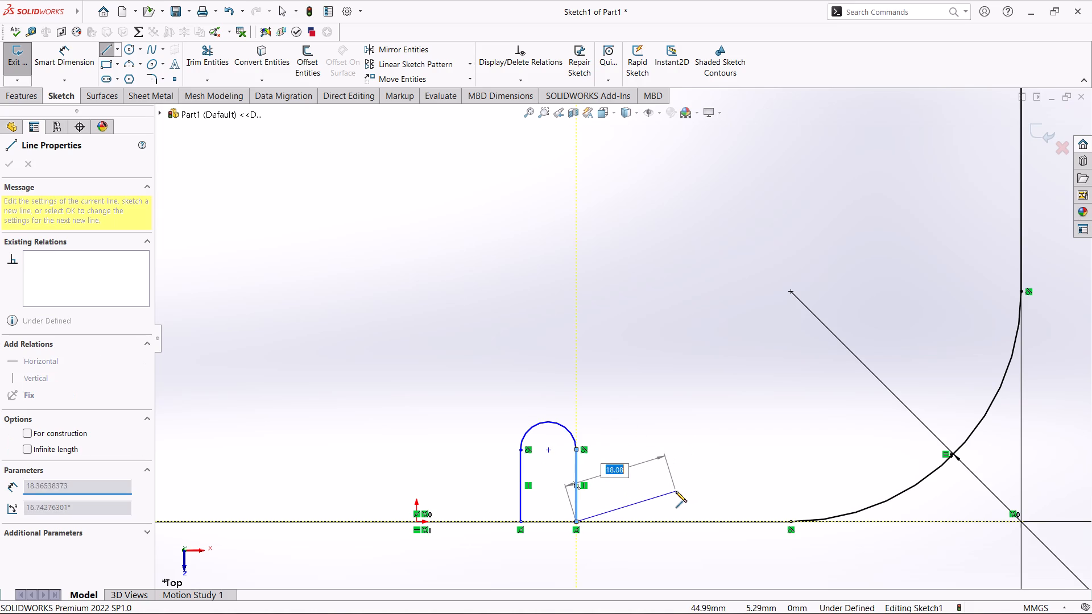
key(Escape)
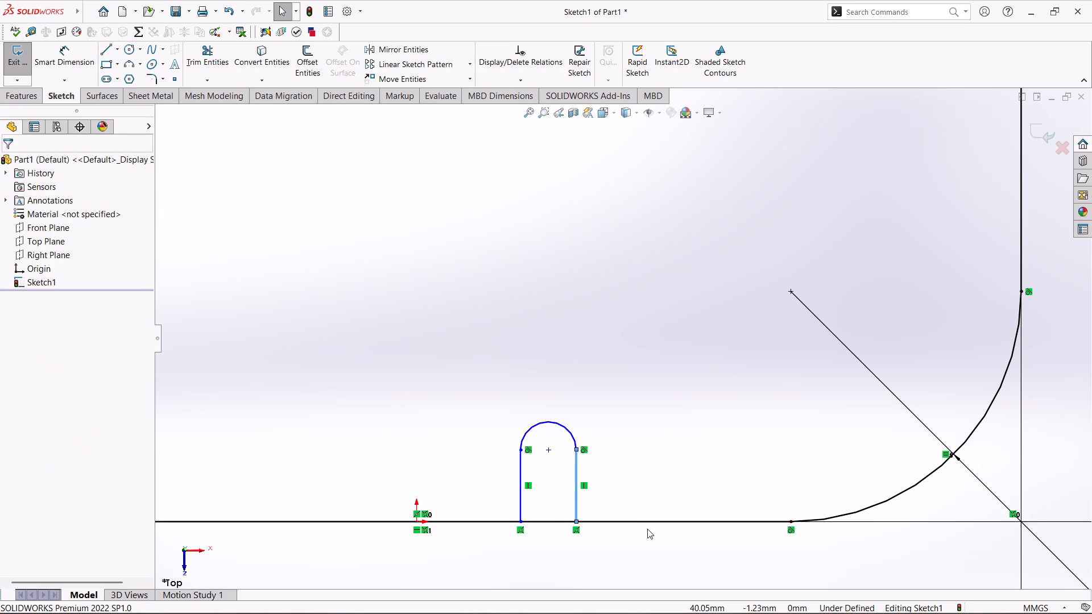
Dimension the notch's arc centre at 10 mm above the profile's bottom edge.
click(76, 60)
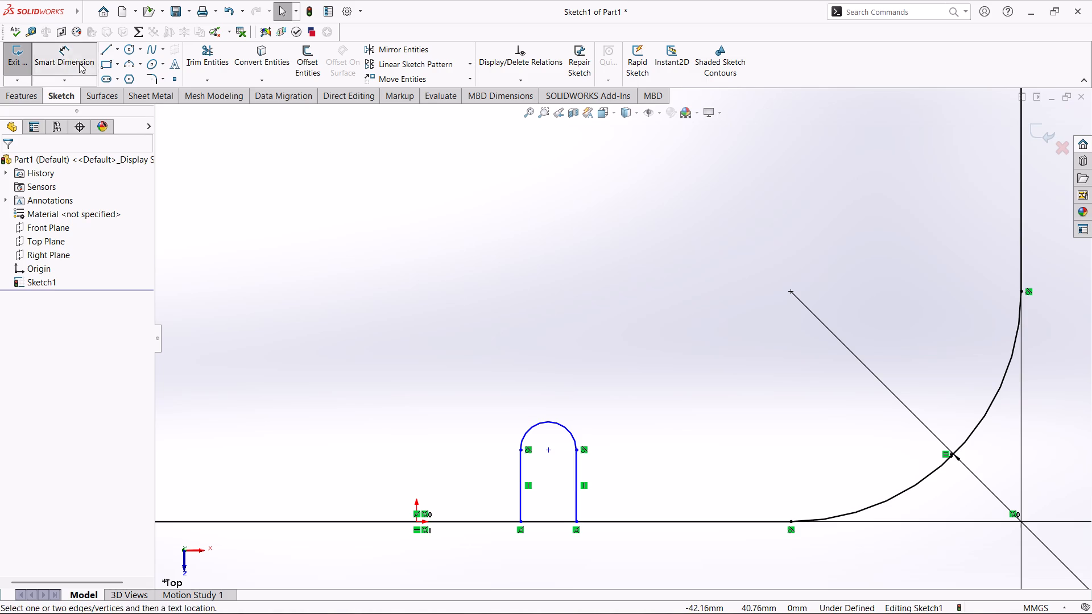
click(549, 452)
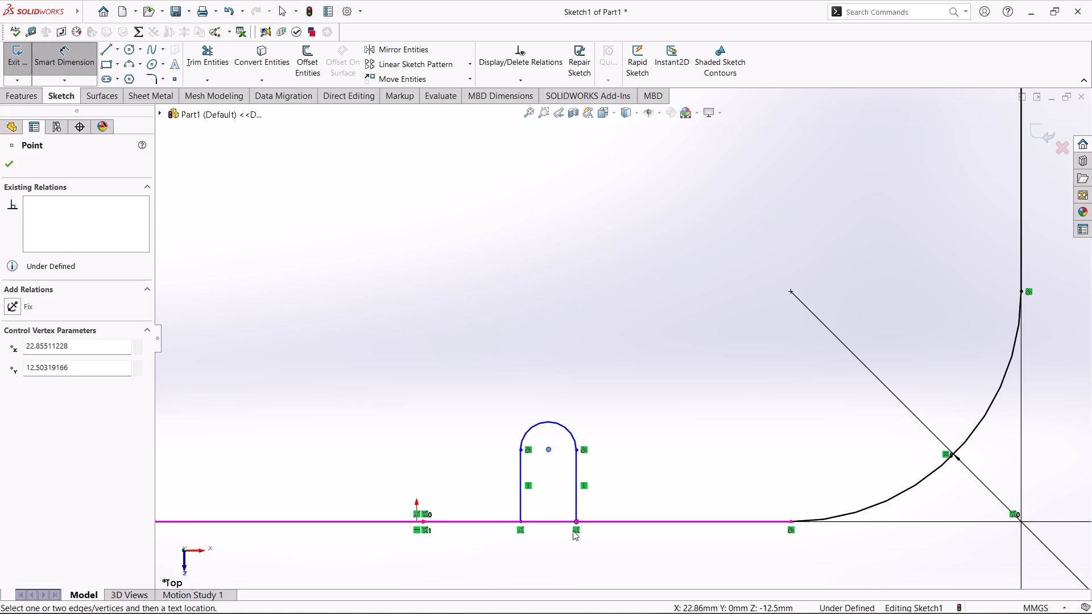
click(561, 520)
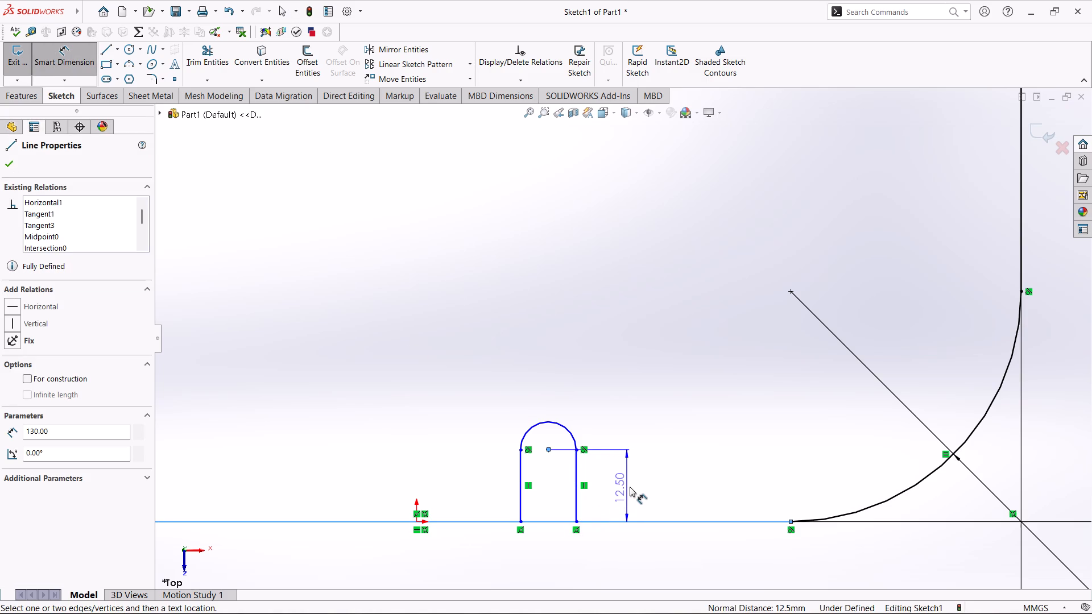
click(630, 487)
text(40)
key(BackSpace)
key(BackSpace)
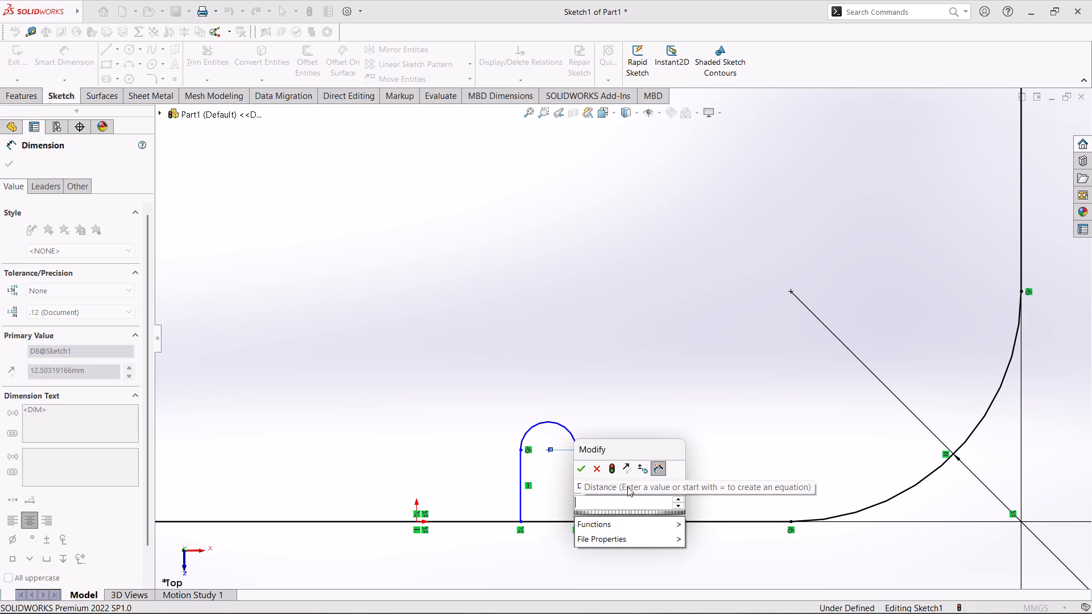
text(10)
key(Return)
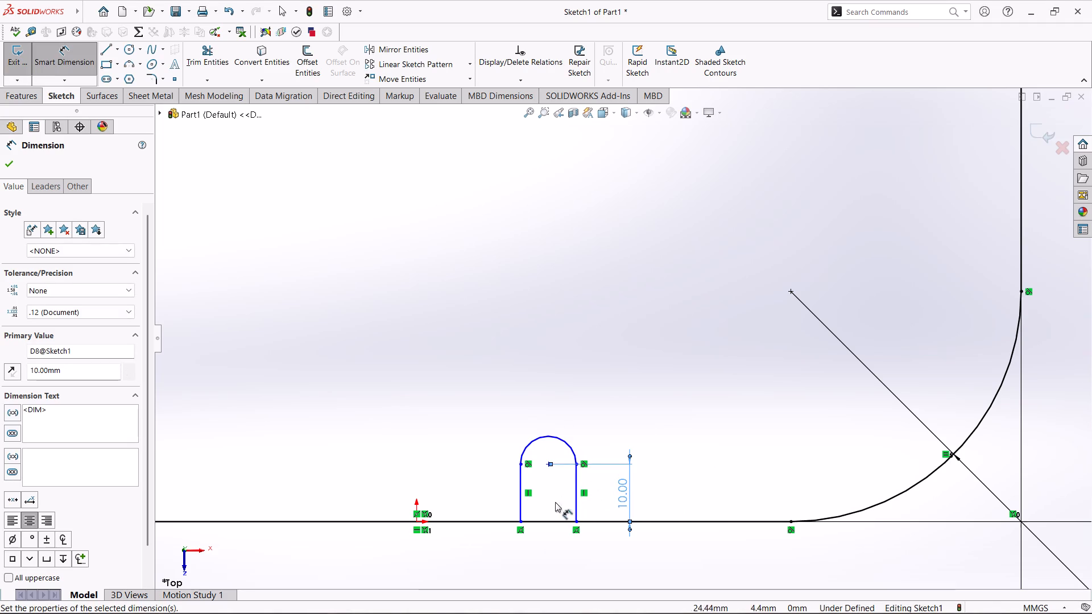
Dimension the notch's width between its two vertical sides as 15 mm.
click(520, 511)
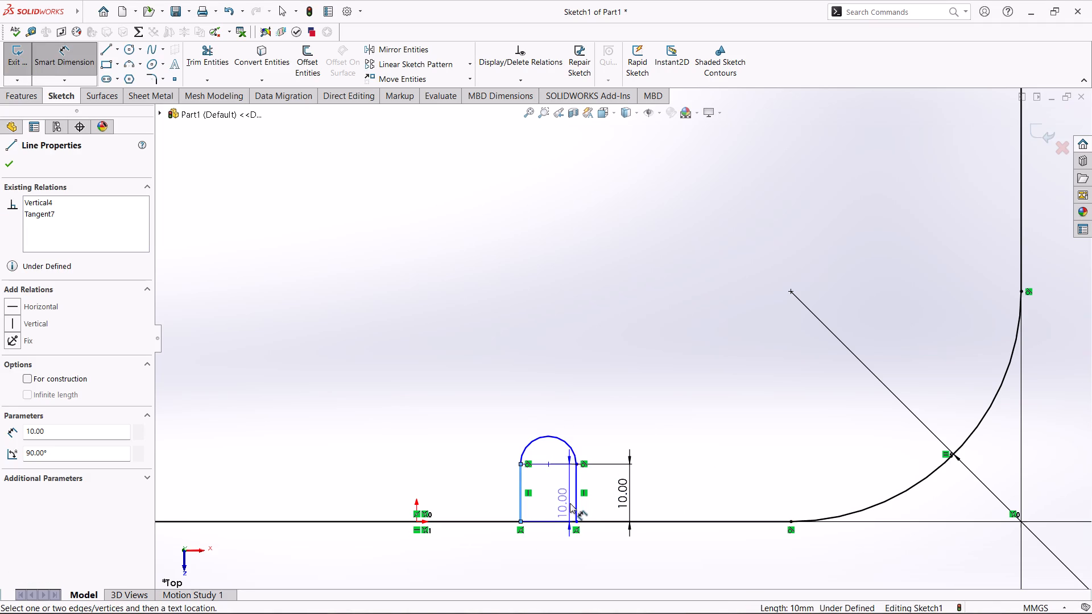
click(576, 503)
click(539, 548)
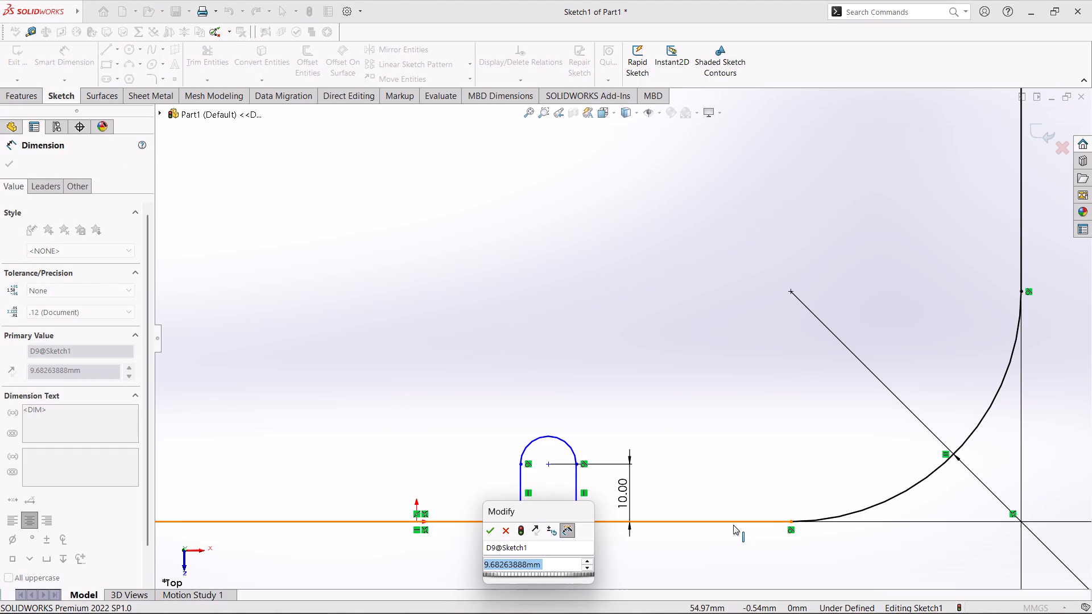
text(15)
key(Return)
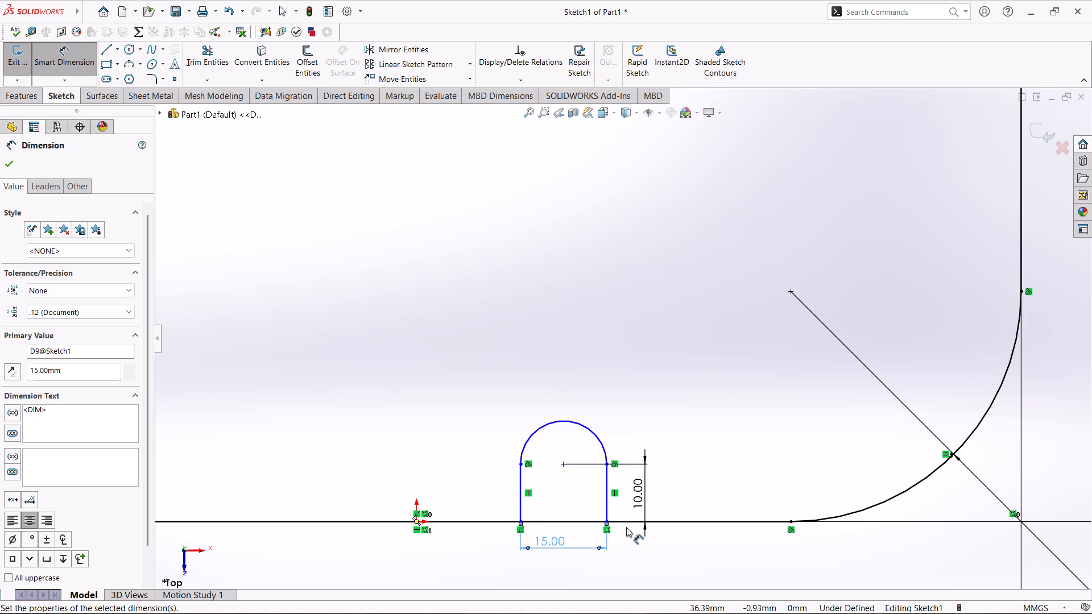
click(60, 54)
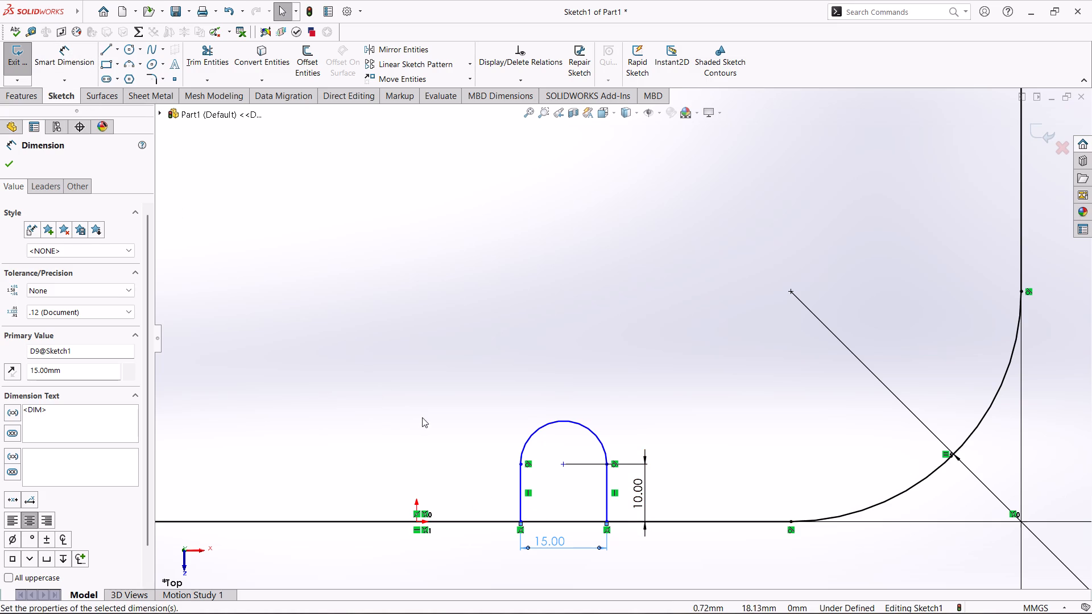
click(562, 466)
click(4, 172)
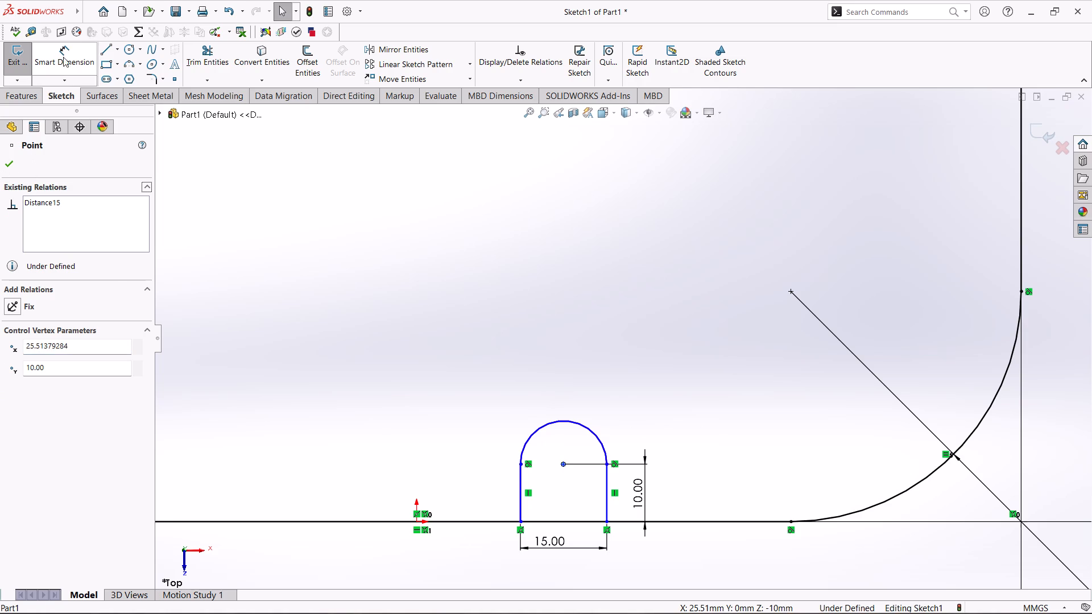
Dimension the horizontal distance from the origin to the notch's arc centre as 20 mm.
click(67, 52)
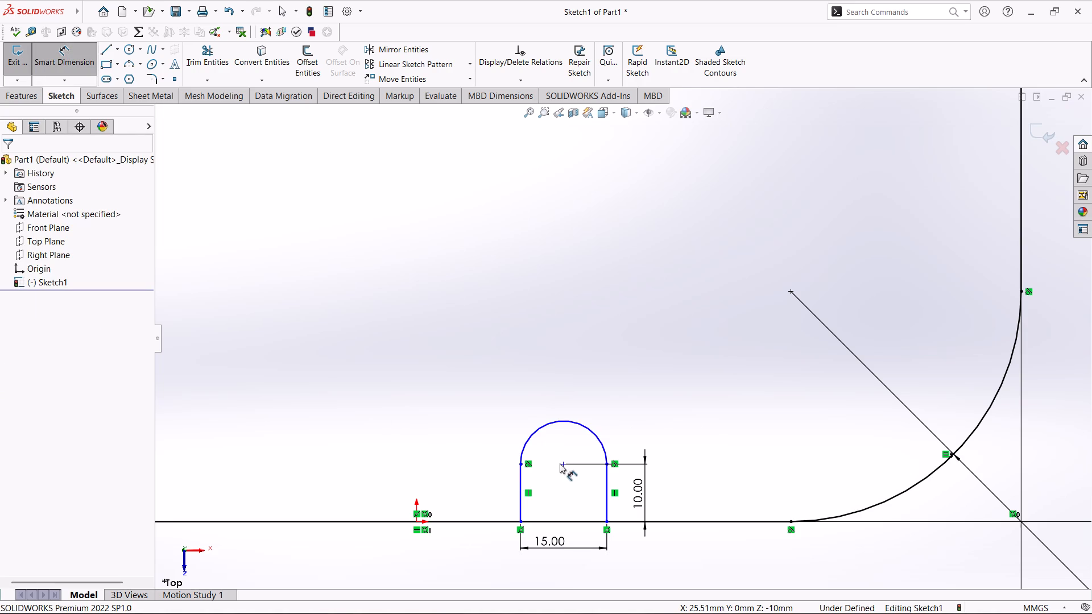
click(562, 464)
click(418, 522)
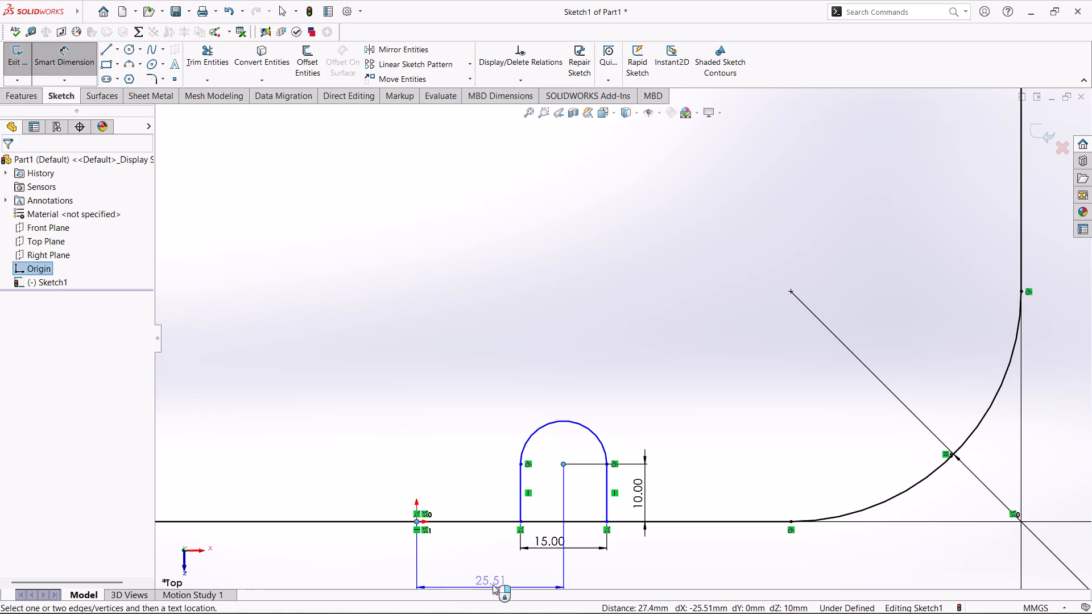
click(494, 581)
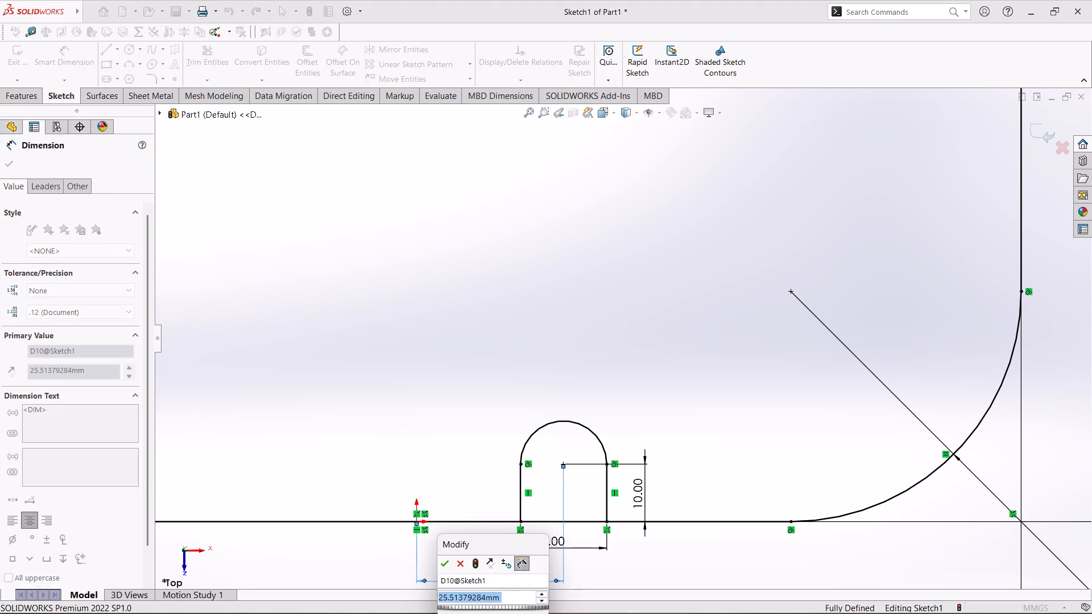
text(20)
key(Return)
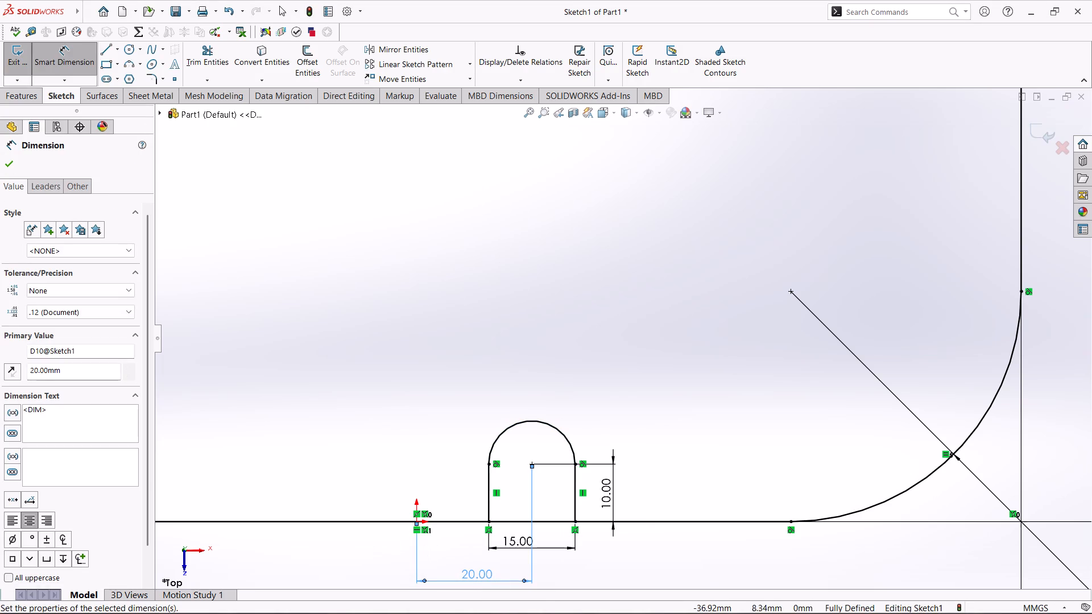
Draw a 220 mm vertical centerline from the origin up to the midpoint of the profile's top edge.
click(118, 51)
click(130, 81)
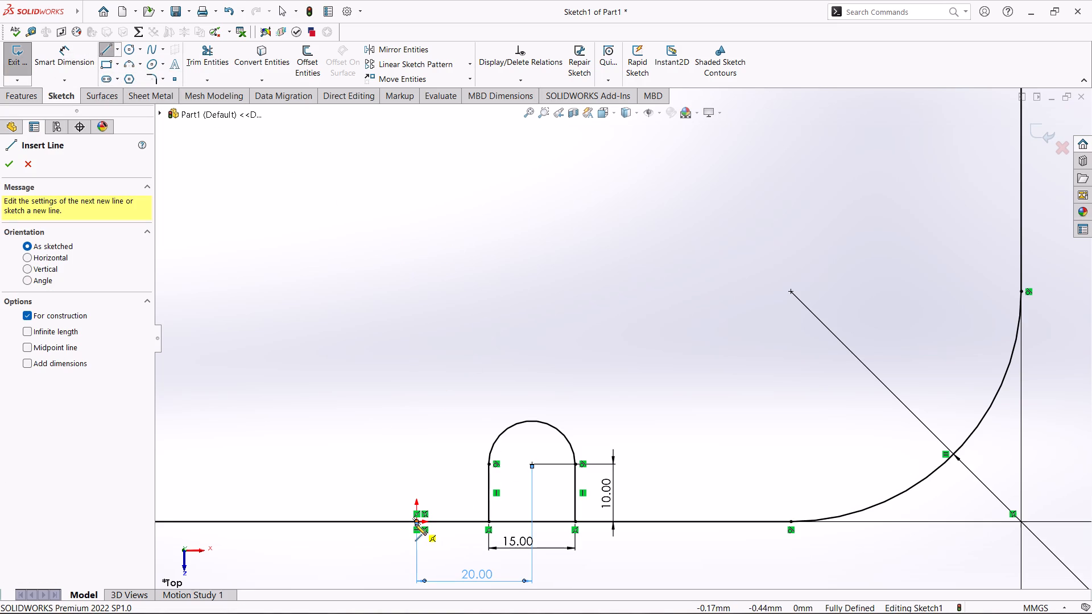
scroll(414, 526, down, 6)
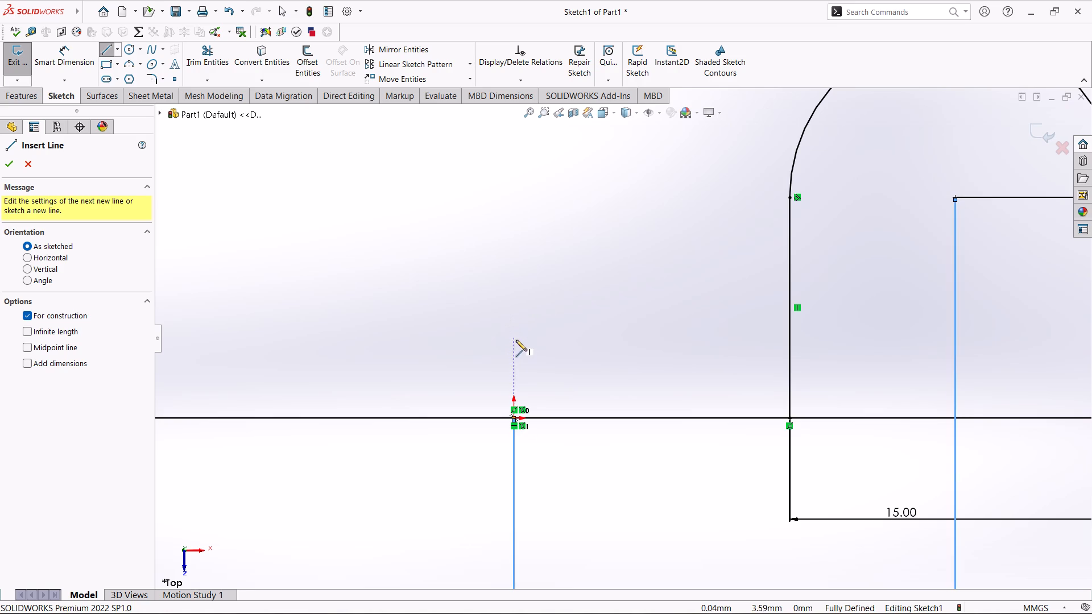
click(515, 416)
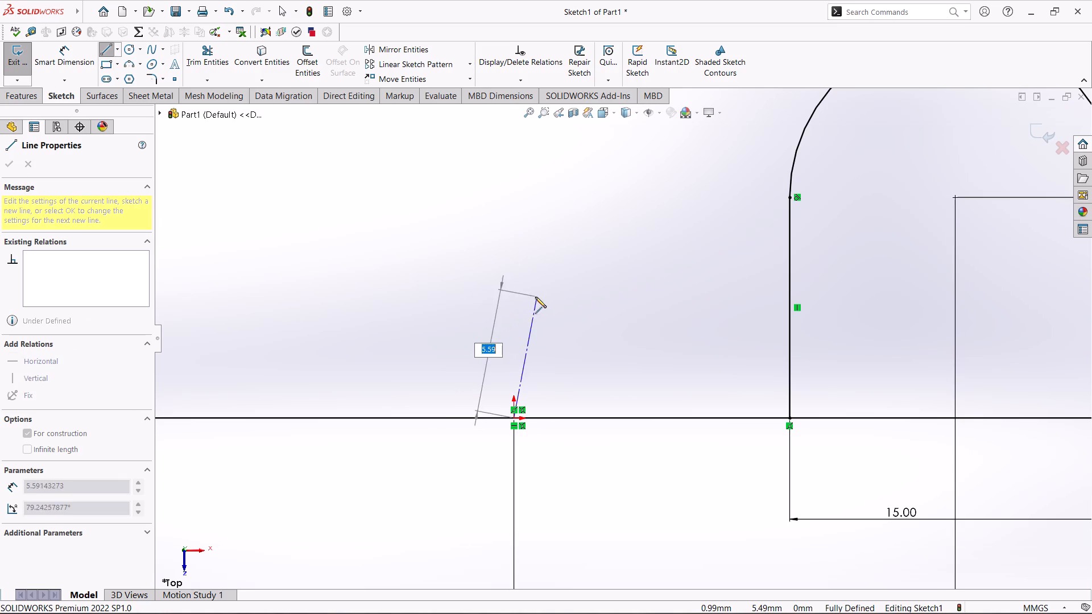
scroll(502, 300, up, 12)
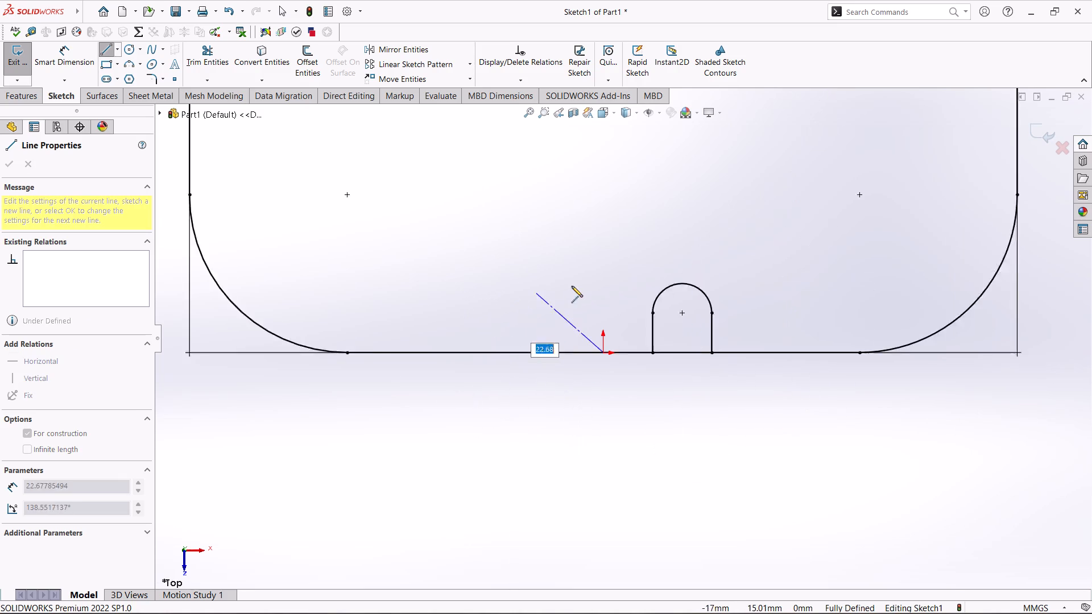
scroll(572, 286, up, 5)
scroll(624, 213, up, 2)
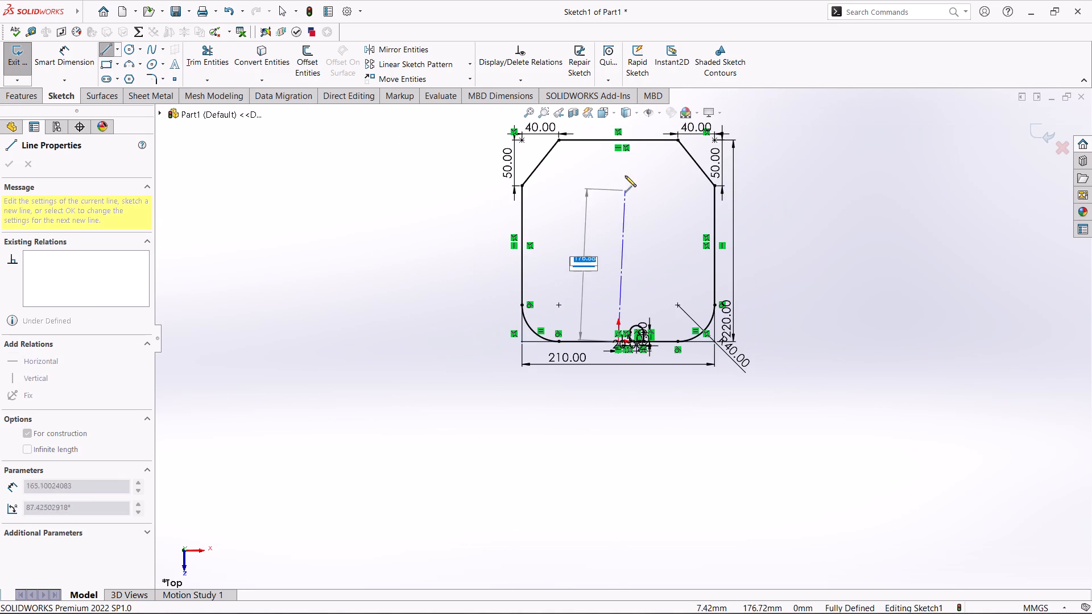
click(615, 140)
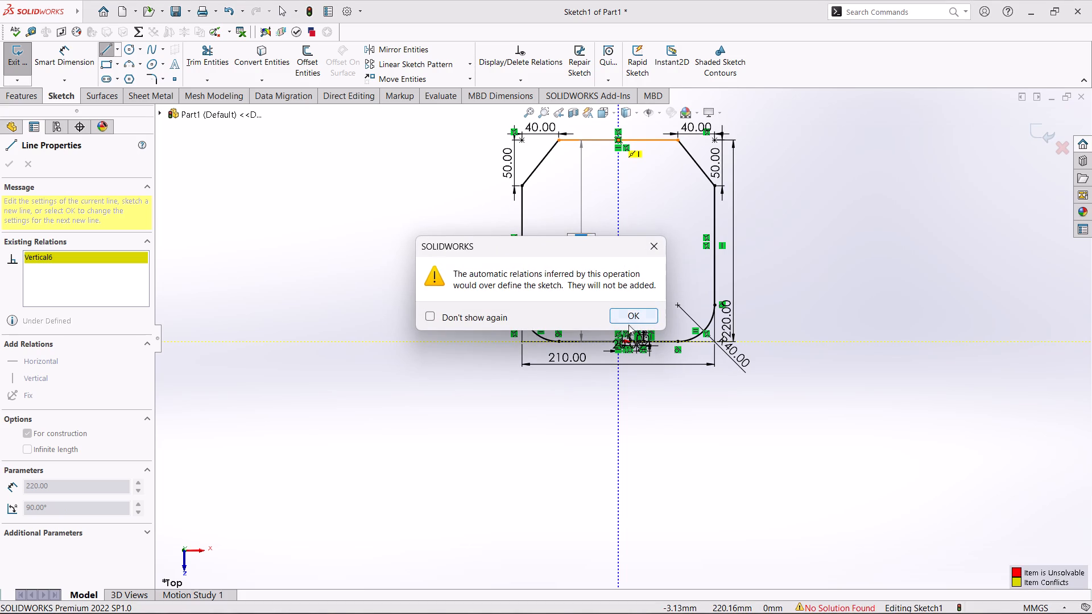
scroll(566, 313, down, 5)
click(655, 248)
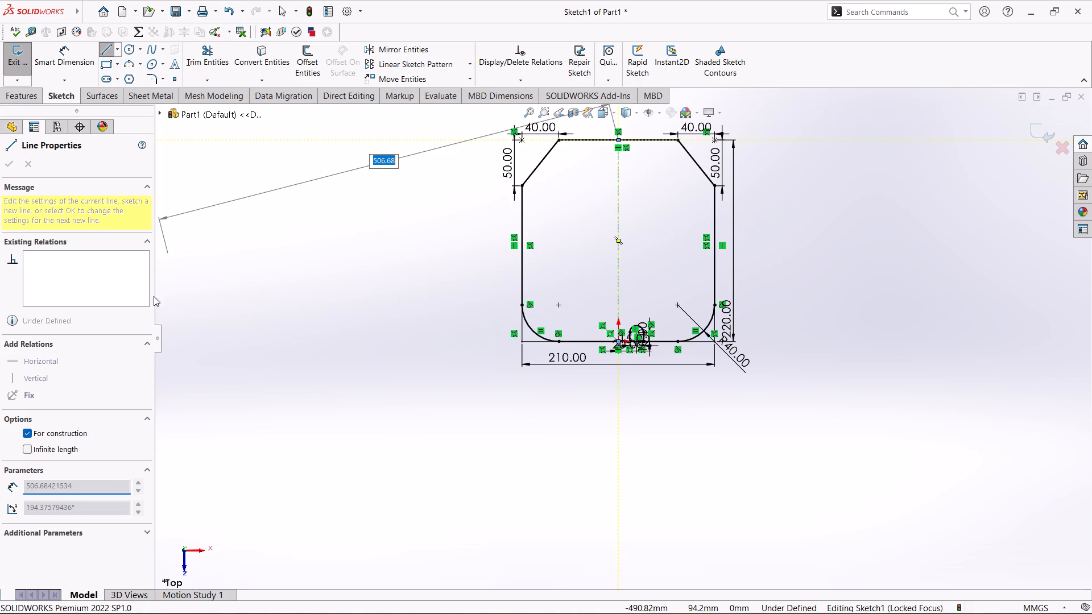
key(Escape)
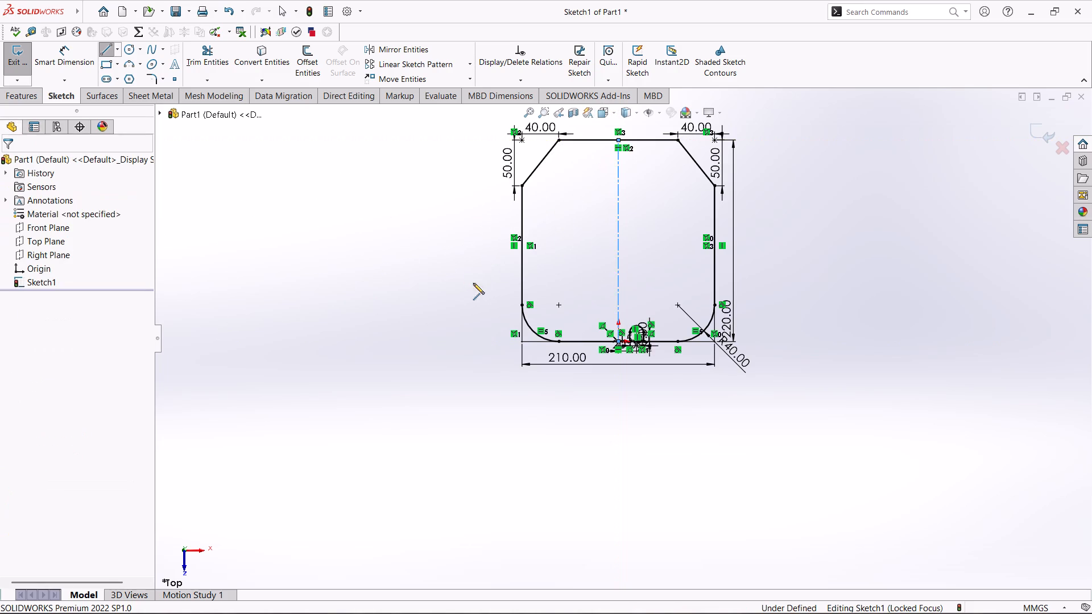
Add a Vertical relation to the centerline between the origin and the profile's top edge.
scroll(619, 214, down, 6)
scroll(623, 248, up, 3)
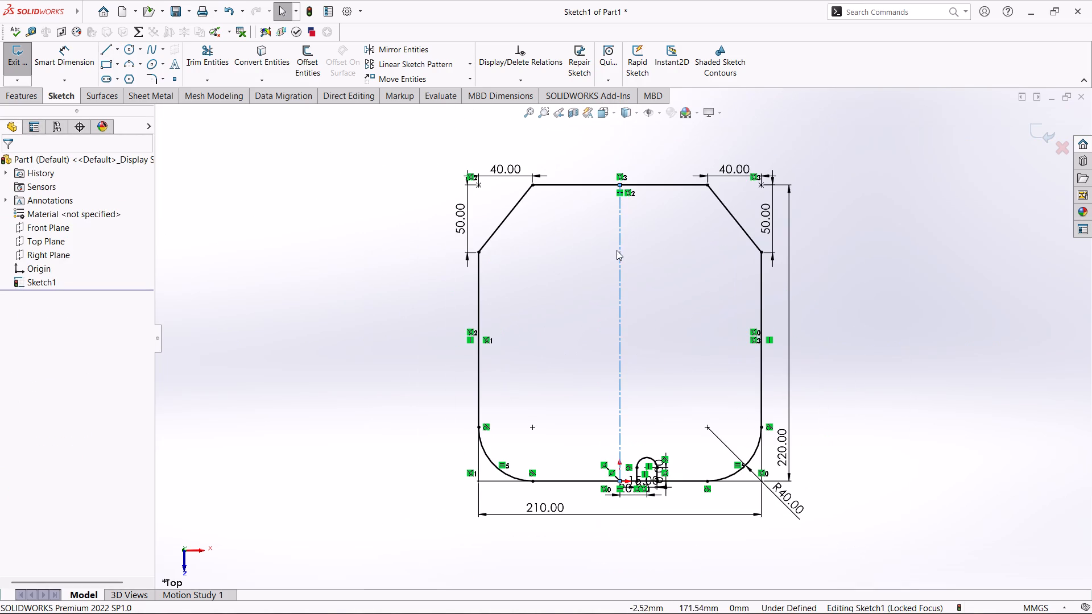
click(621, 270)
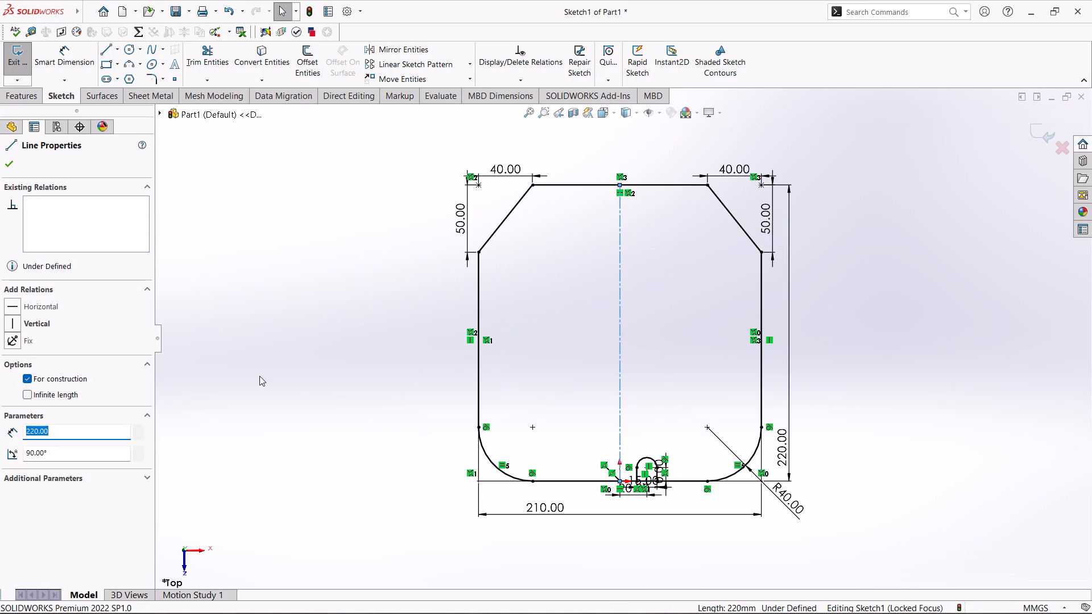
click(17, 322)
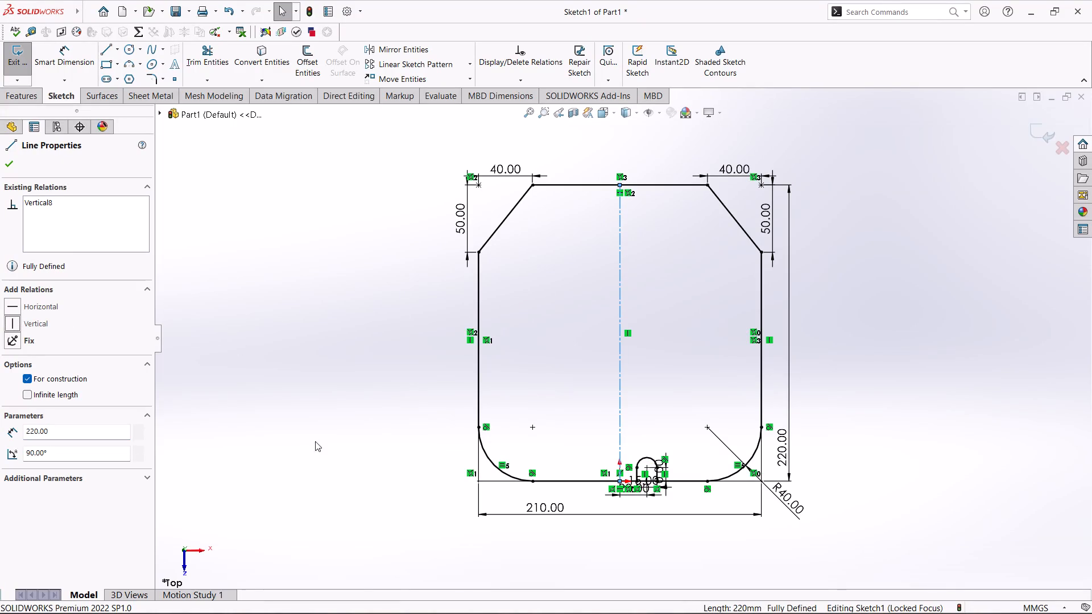
click(6, 164)
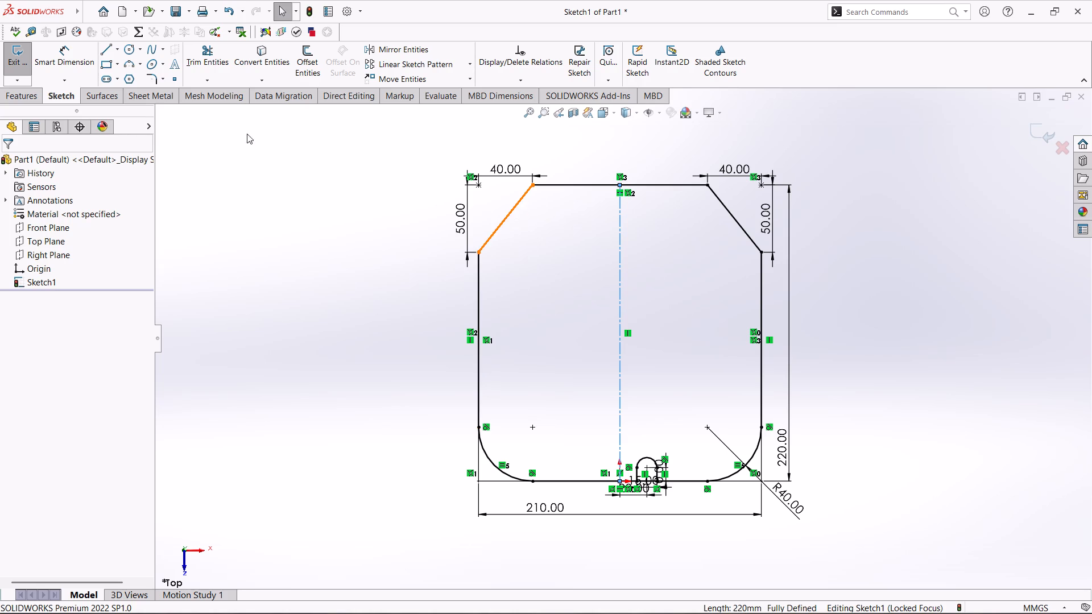
Sketch a U-shaped notch down from the profile's top edge, right of the centerline, with sides about 41 mm long and a tangent arc bottom.
click(102, 48)
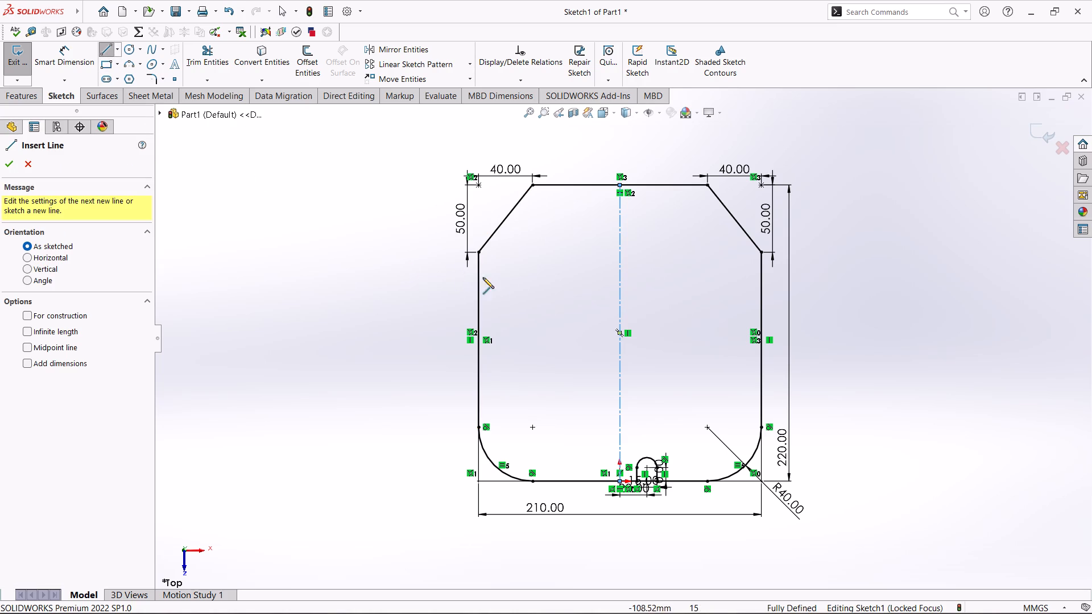
scroll(674, 178, down, 7)
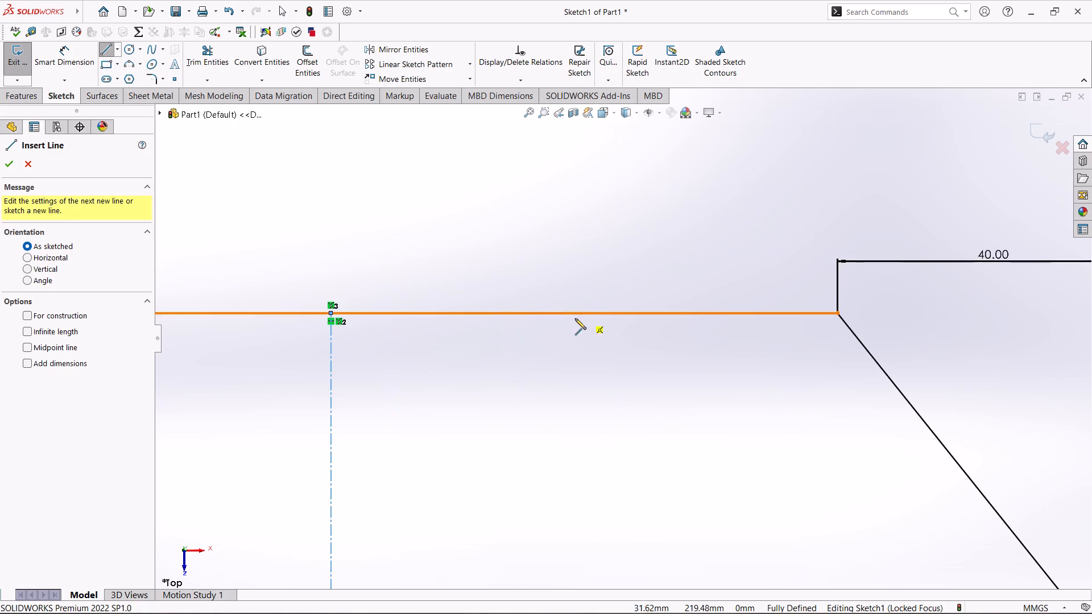
scroll(562, 316, up, 4)
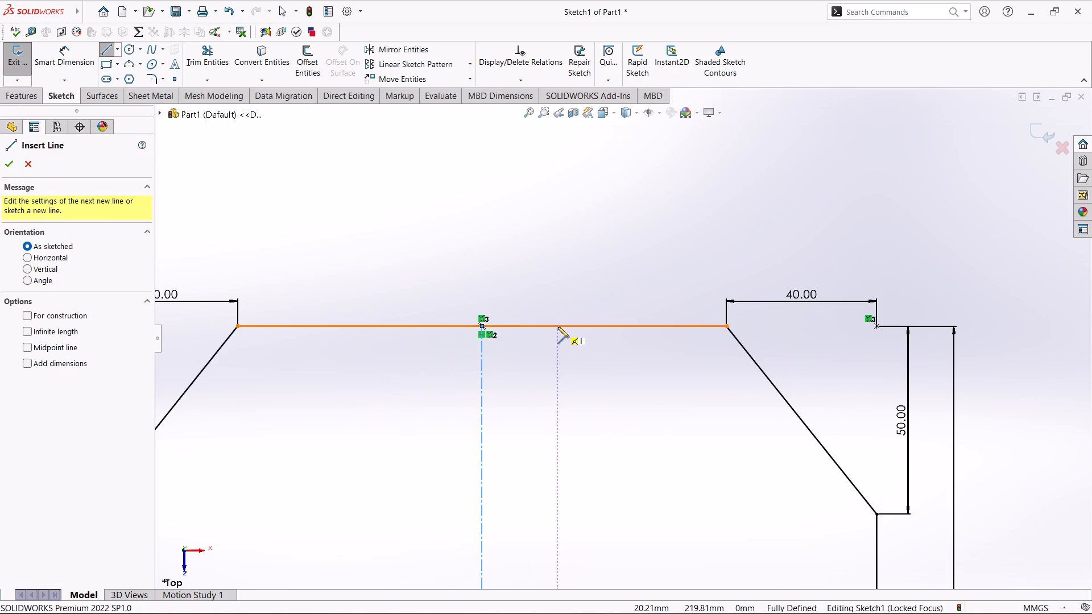
click(558, 327)
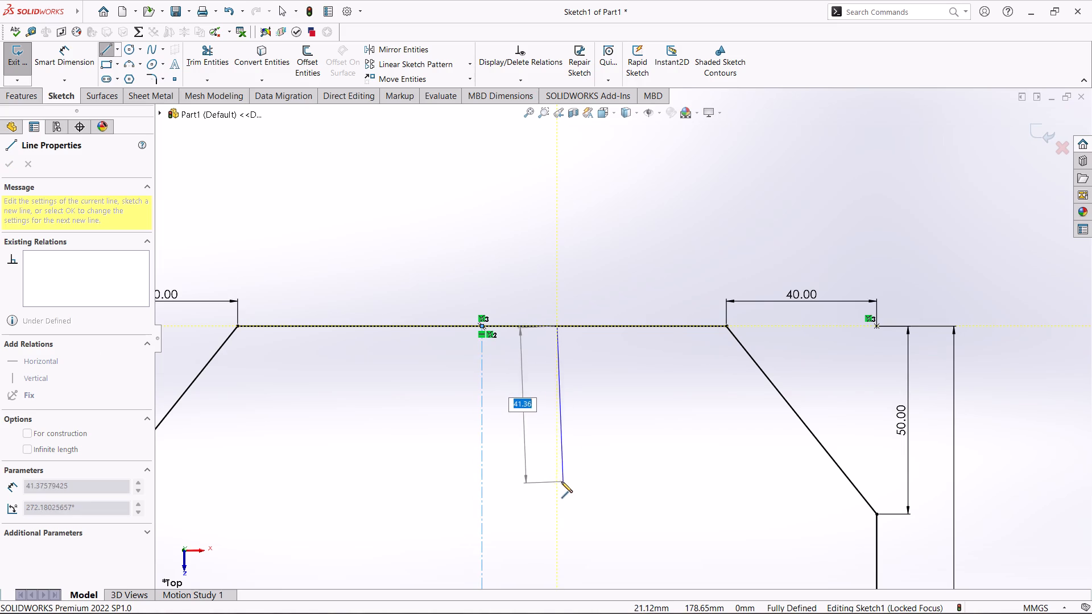
click(557, 483)
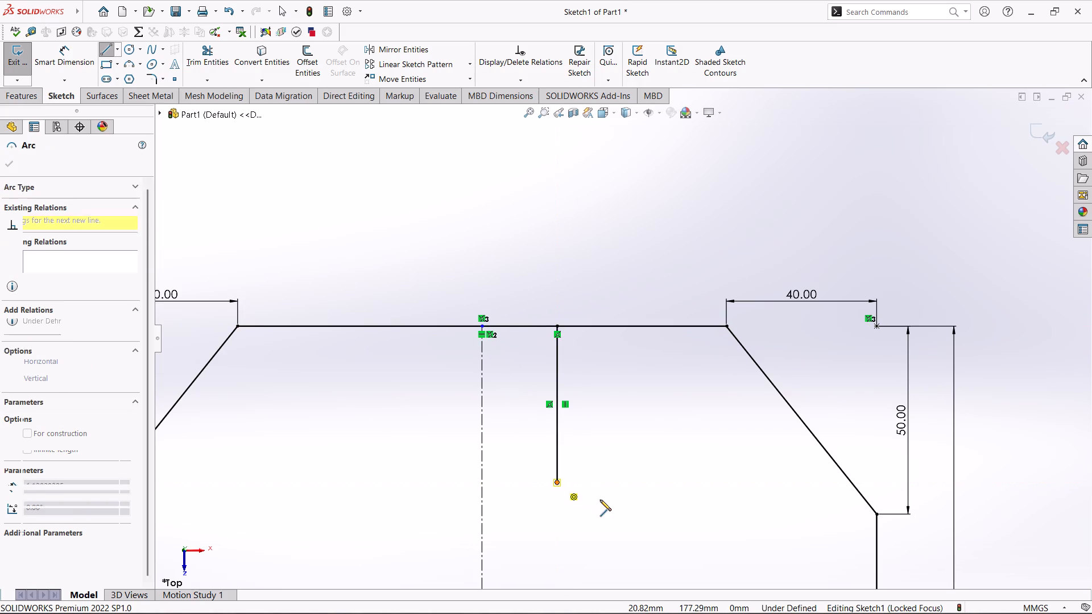
click(630, 479)
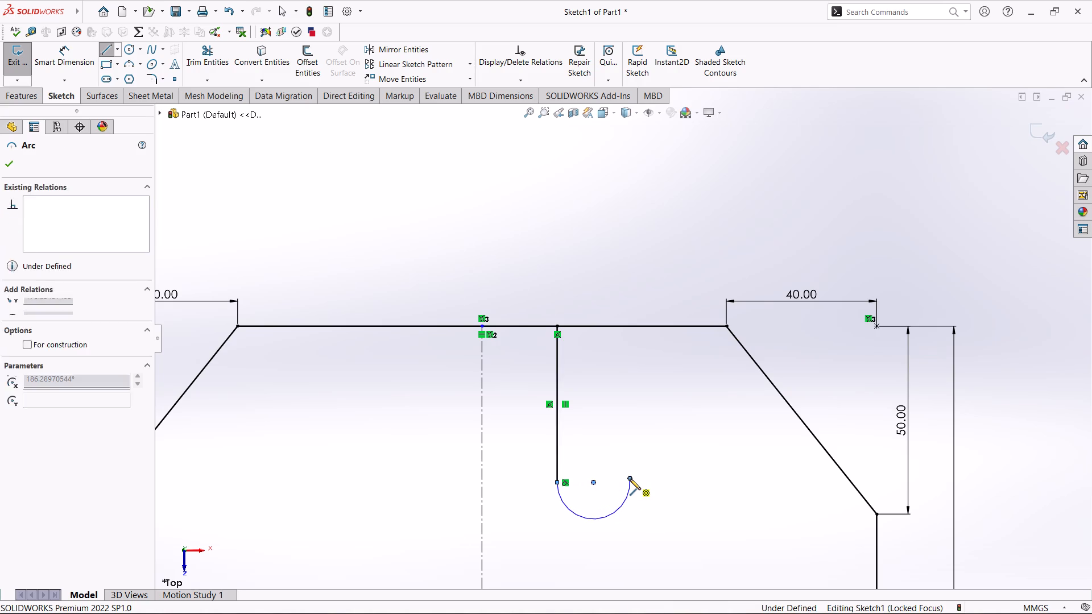
click(628, 326)
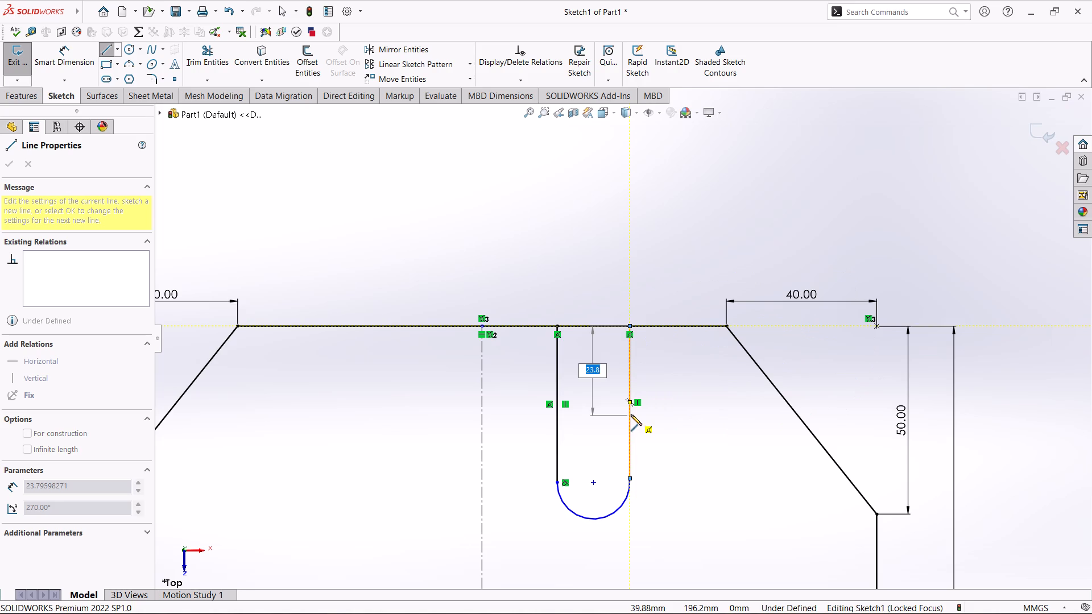
key(grave)
key(Escape)
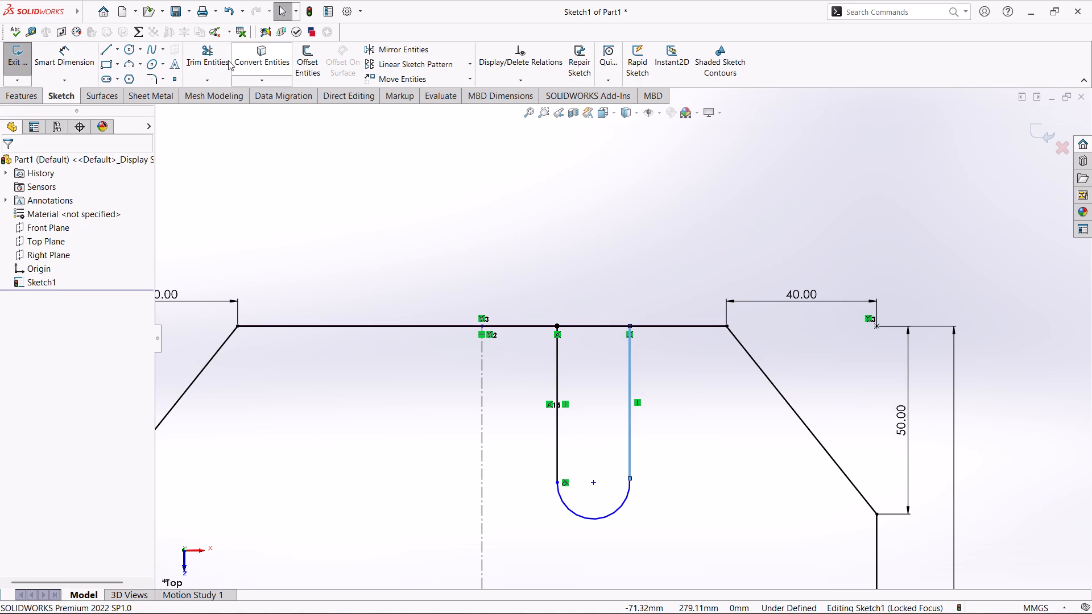
Dimension the vertical distance between the top notch's arc centre and the bottom notch's arc centre as 180 mm.
click(73, 59)
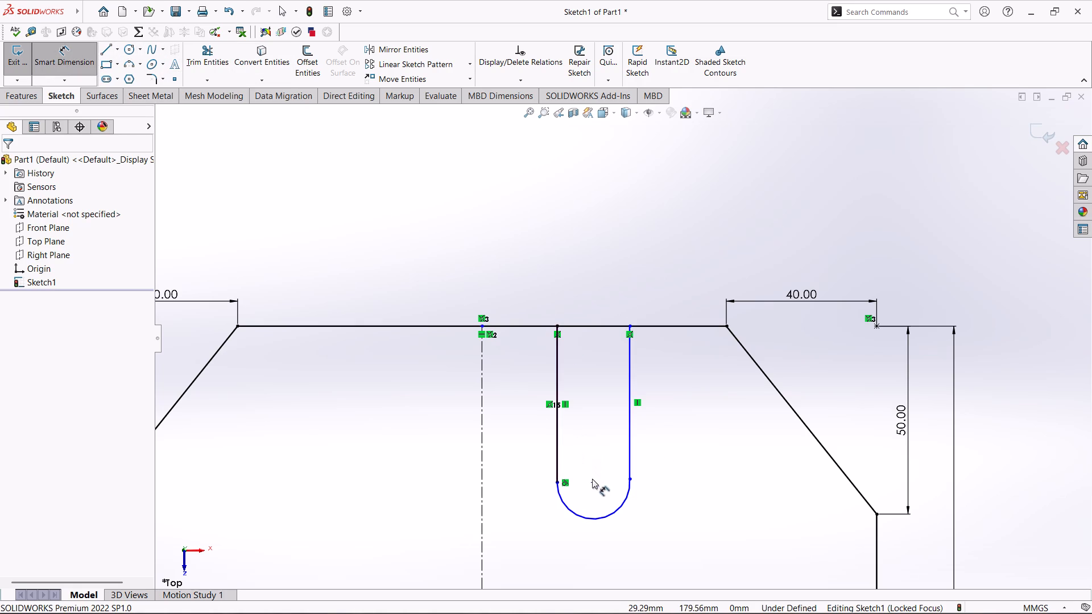
click(593, 483)
scroll(630, 443, down, 7)
scroll(651, 429, up, 6)
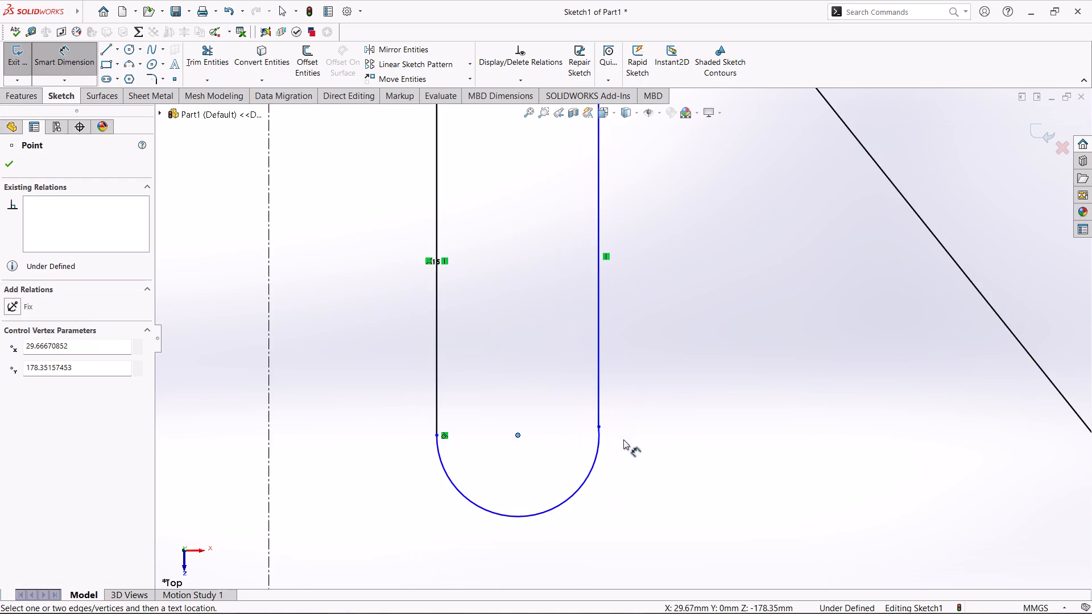
scroll(623, 440, up, 10)
scroll(617, 522, down, 5)
scroll(574, 540, down, 6)
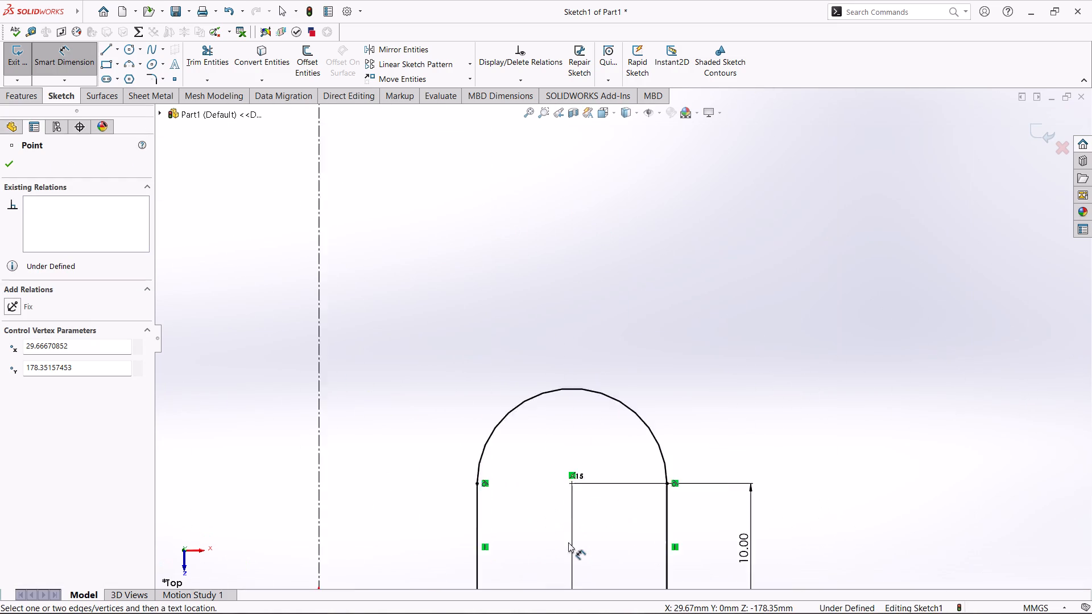
click(575, 459)
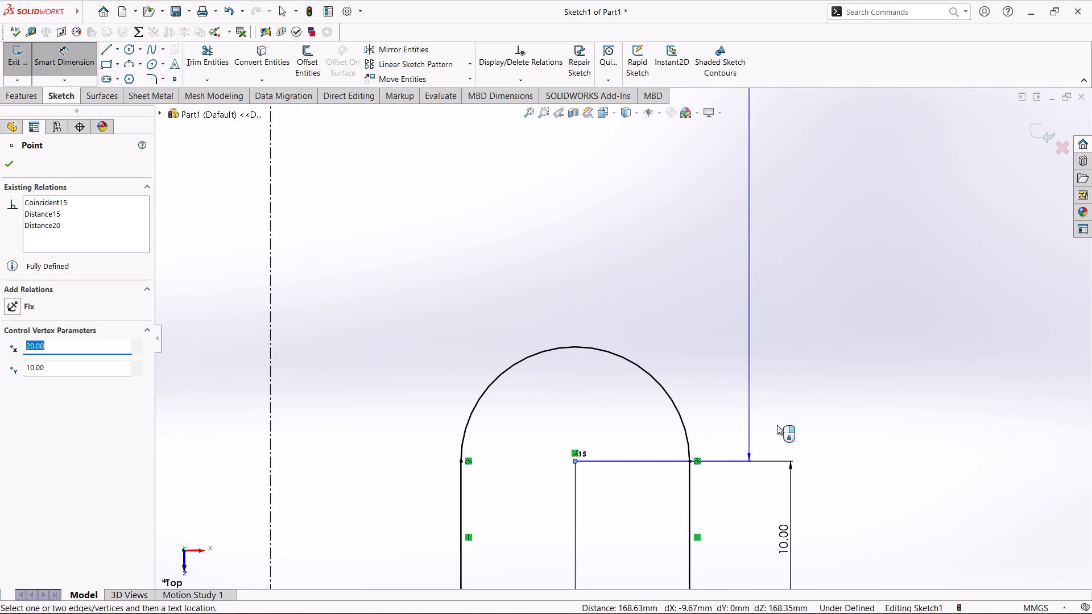
click(867, 408)
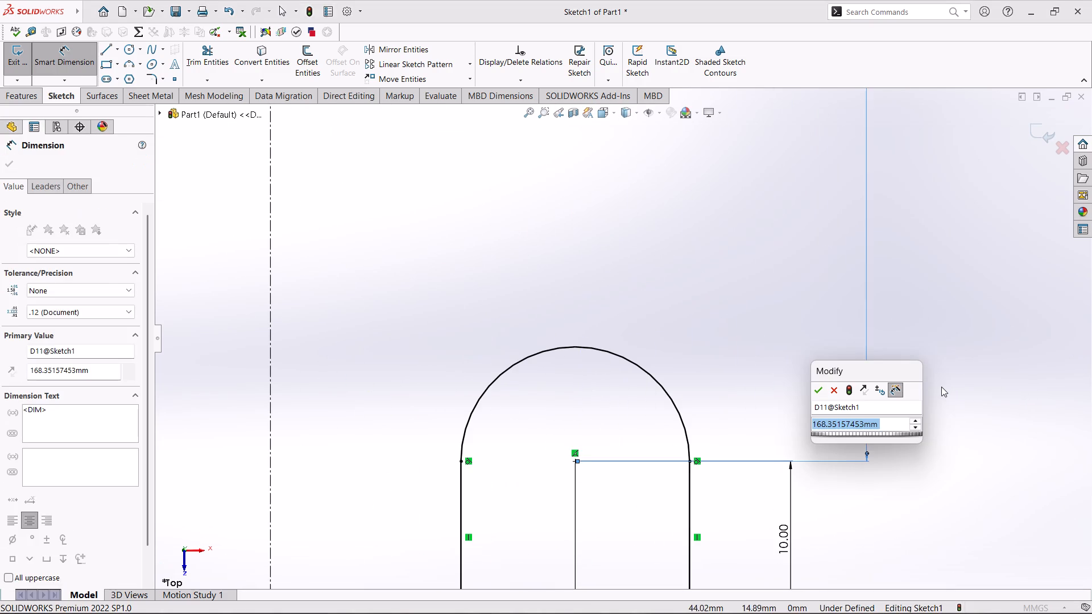
text(180)
key(Return)
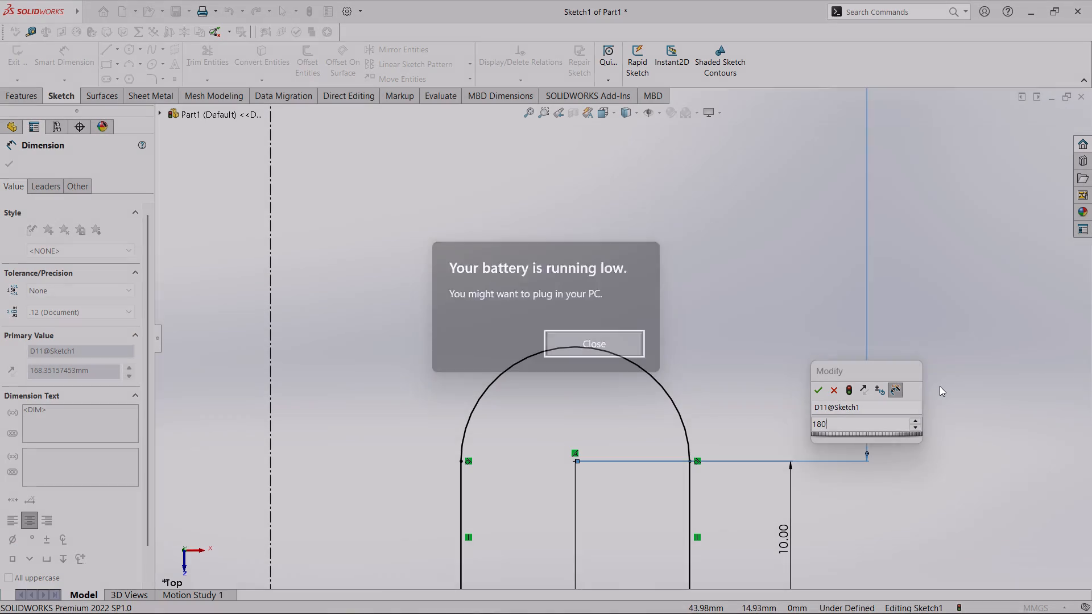
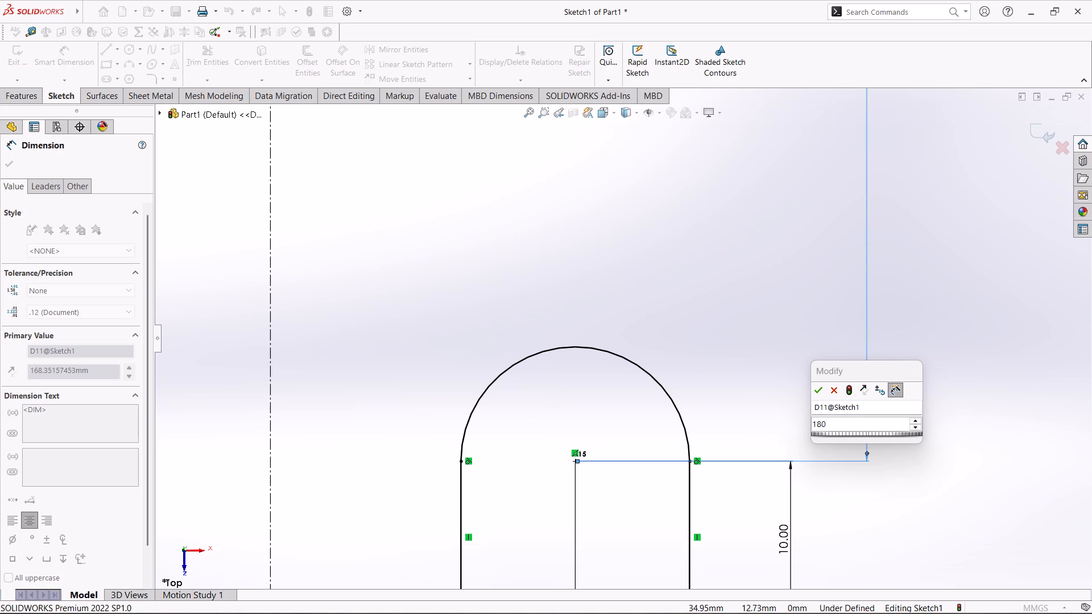
Accept 180 mm as the vertical distance between the top and bottom notches' arc centres.
click(820, 392)
Draw a centerline about 180 mm long from the bottom notch's arc centre to the top notch's arc centre.
scroll(693, 403, up, 4)
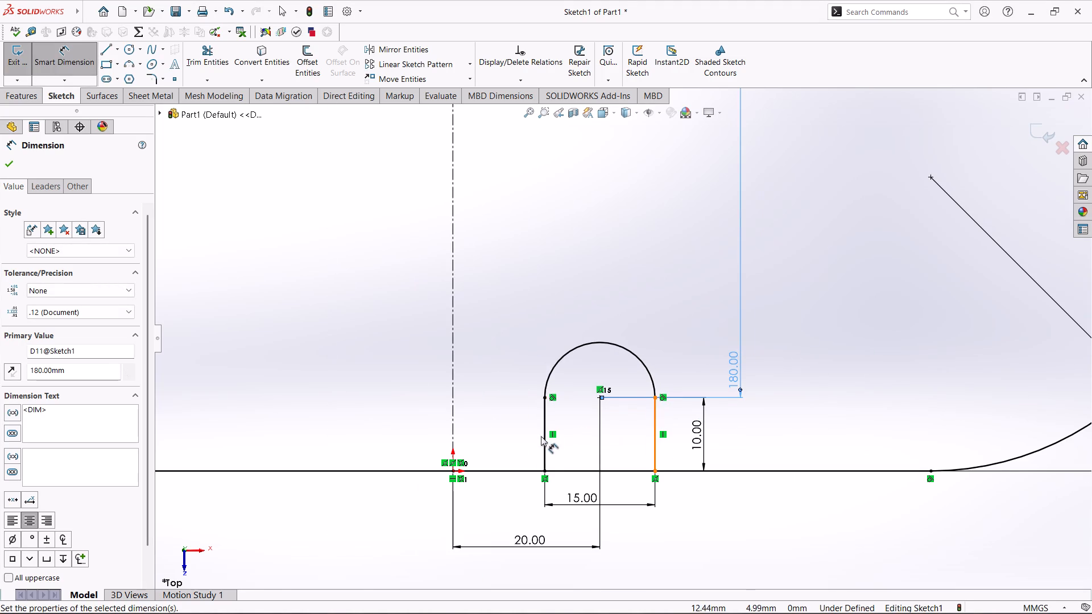
scroll(610, 437, down, 1)
scroll(595, 433, up, 2)
scroll(644, 331, up, 5)
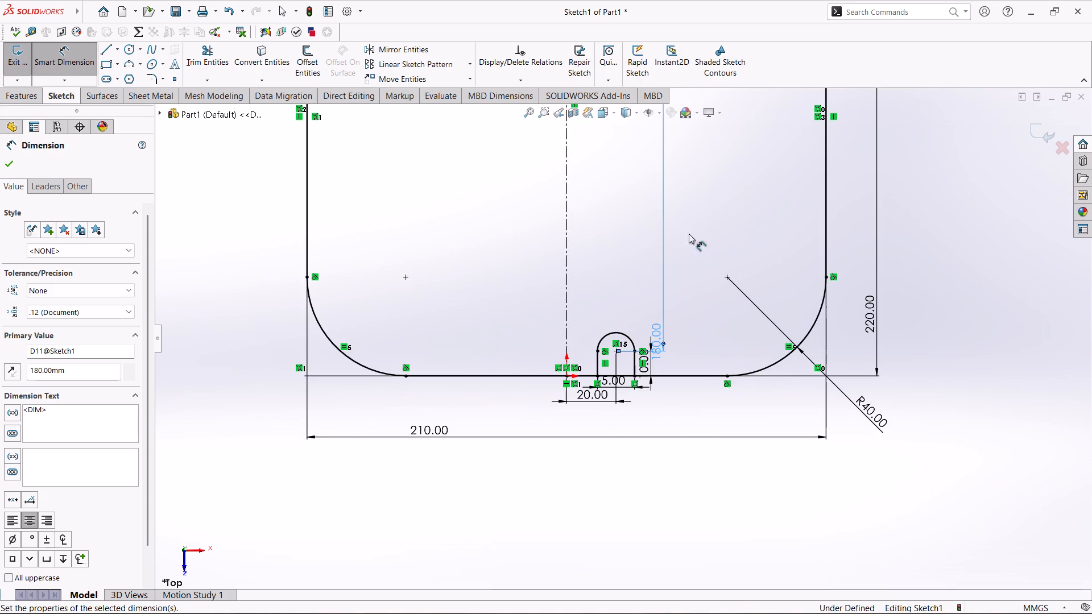
scroll(628, 224, up, 3)
scroll(621, 160, up, 3)
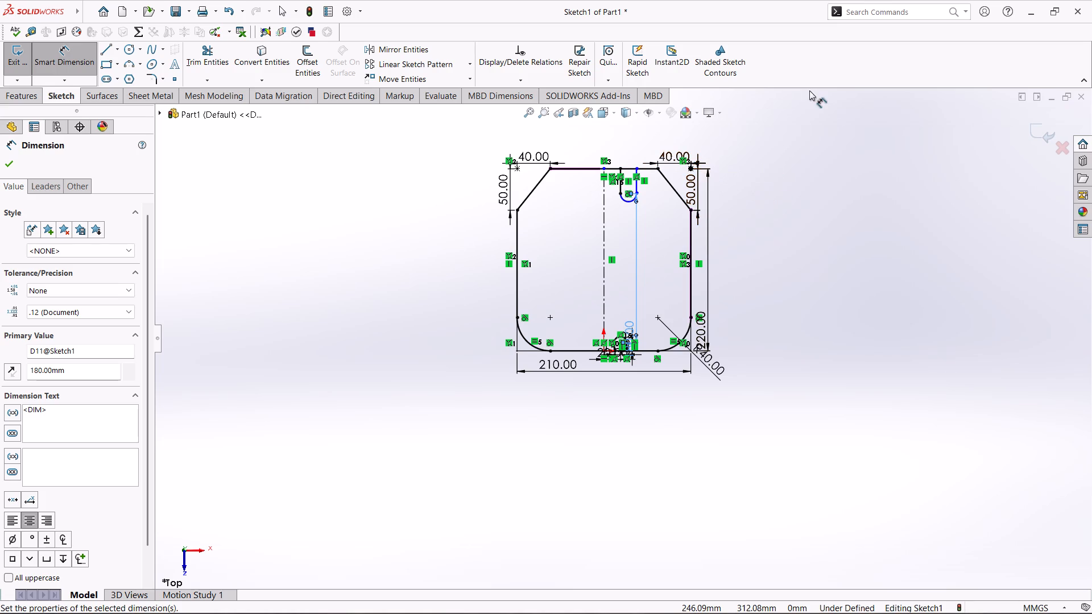
click(117, 51)
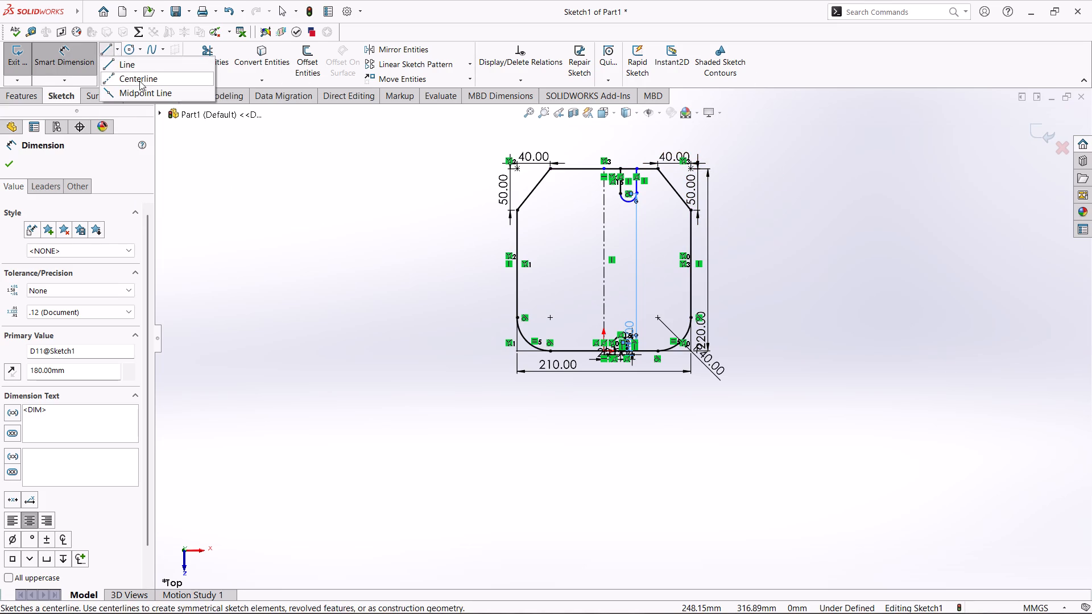
click(139, 81)
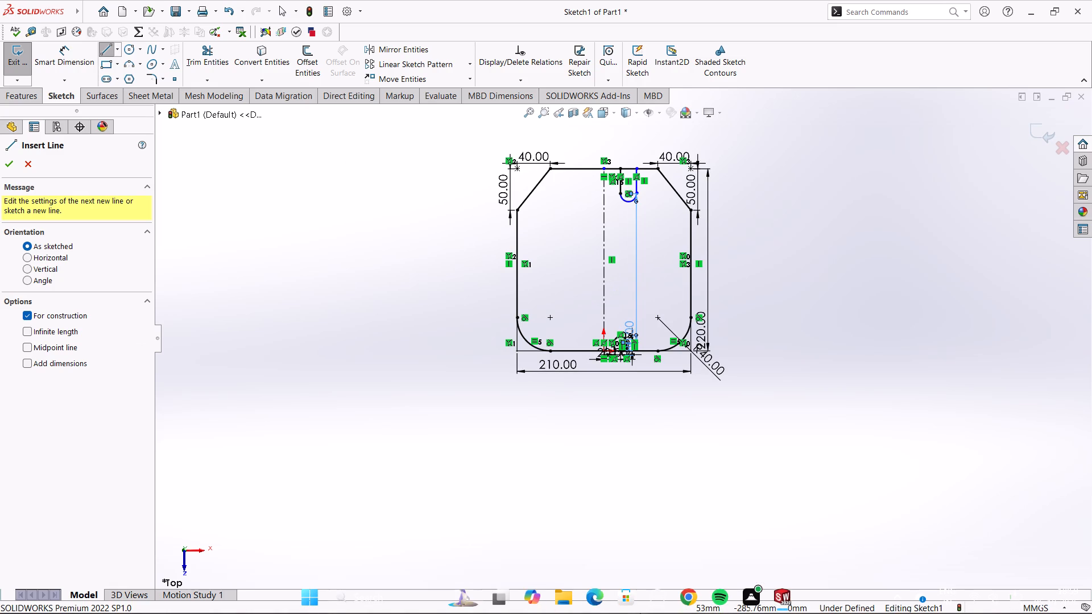
scroll(609, 279, down, 5)
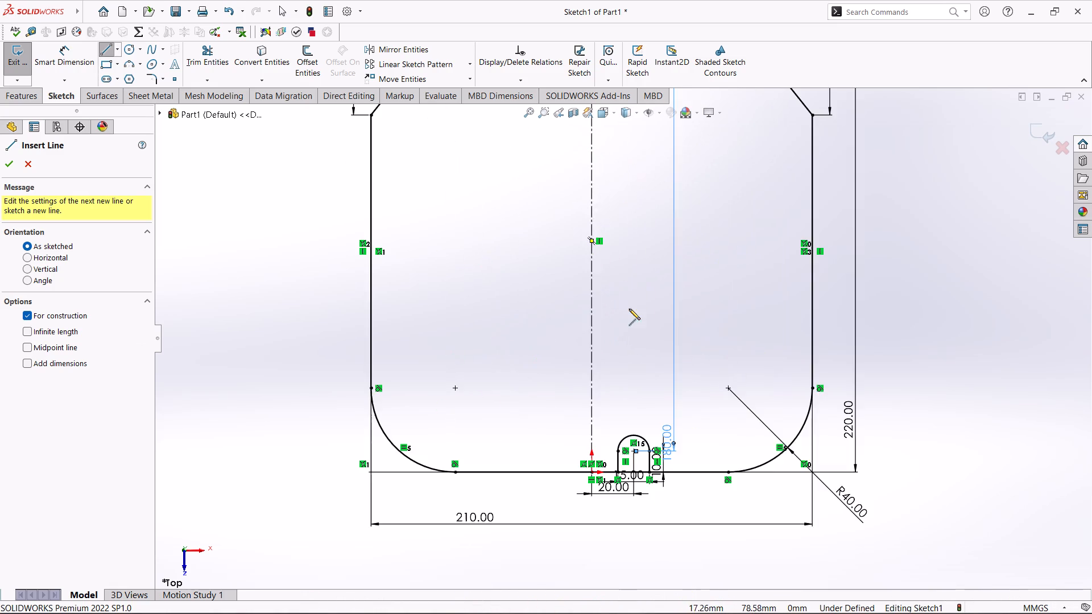
scroll(651, 335, down, 4)
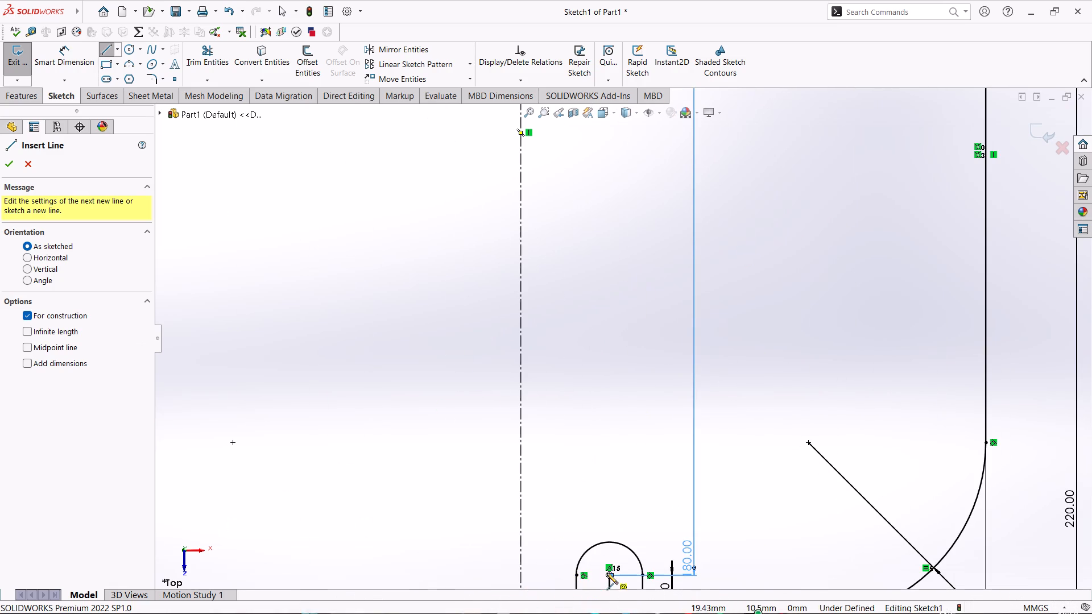
click(609, 574)
scroll(605, 422, up, 6)
scroll(628, 188, down, 4)
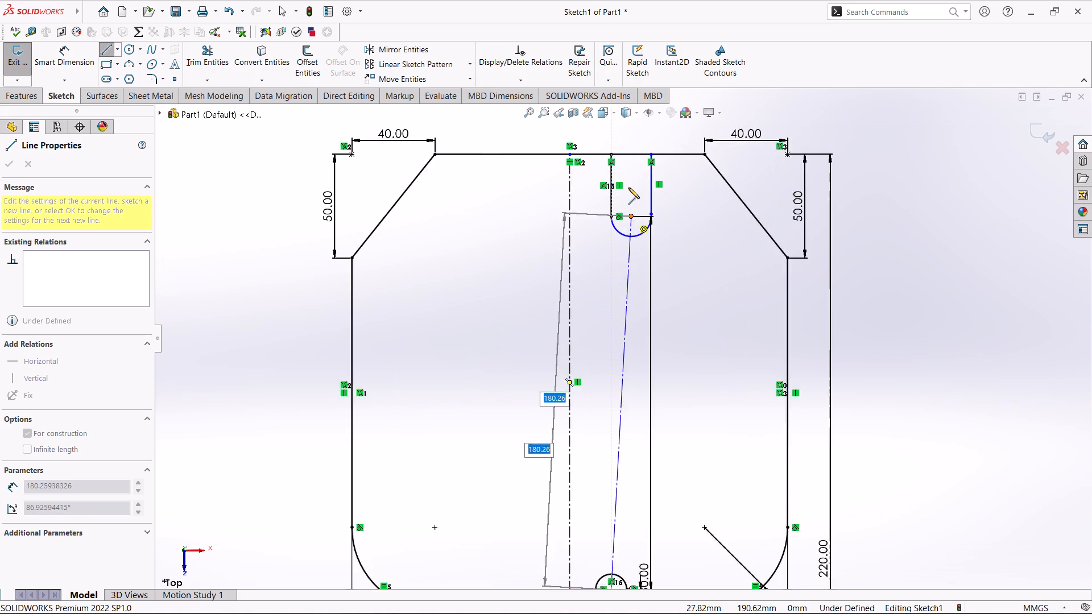
scroll(632, 233, down, 6)
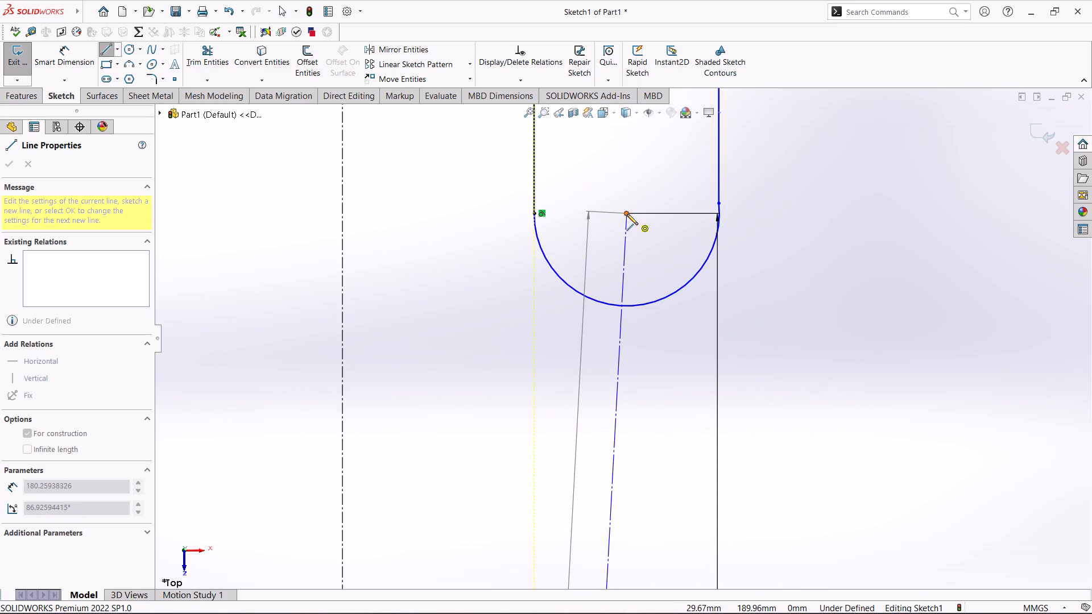
click(627, 214)
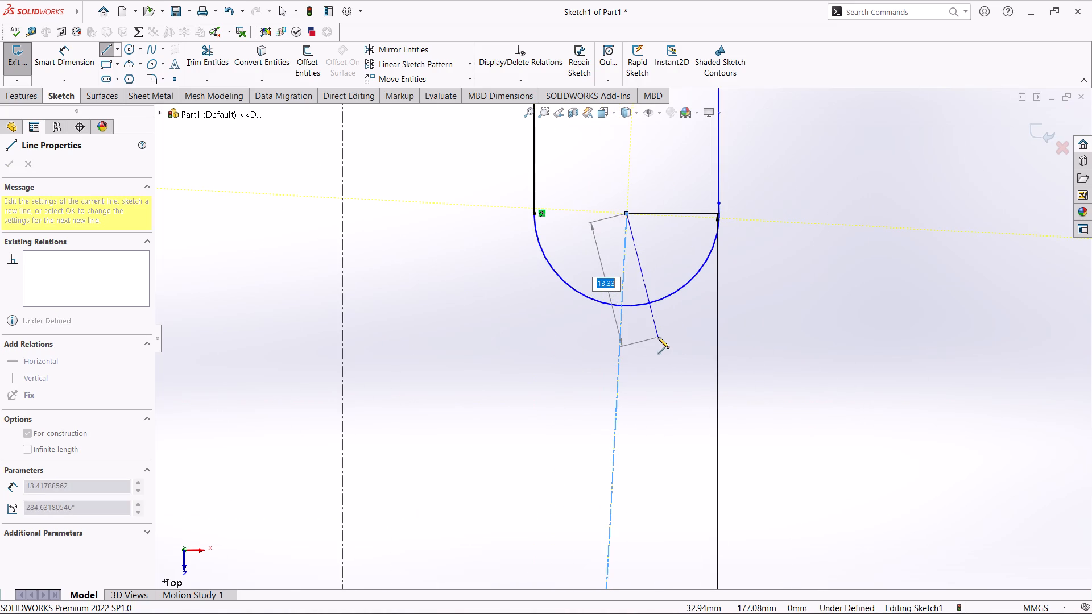
key(Escape)
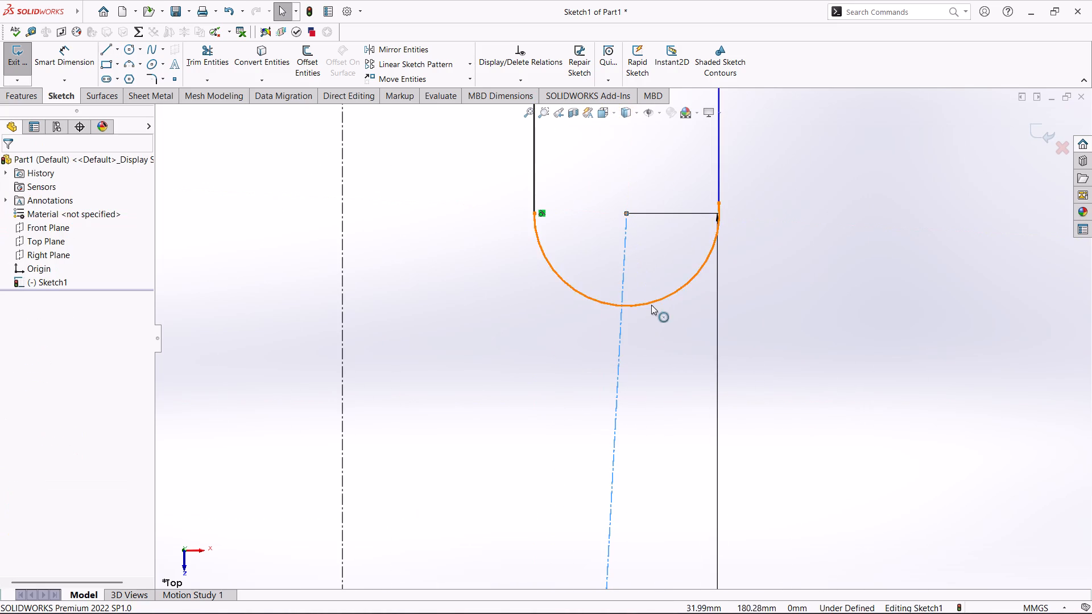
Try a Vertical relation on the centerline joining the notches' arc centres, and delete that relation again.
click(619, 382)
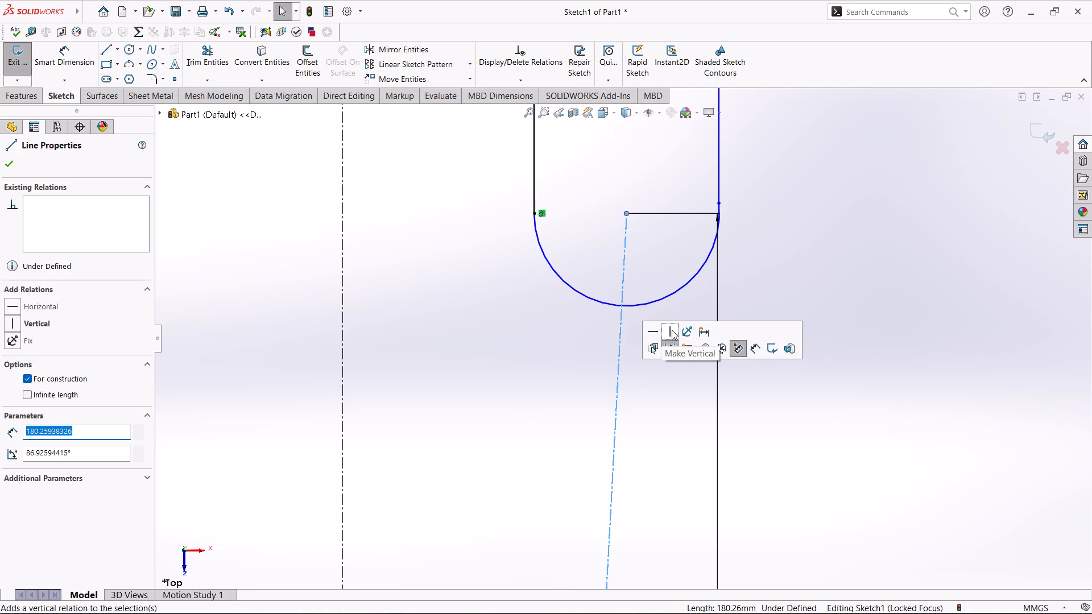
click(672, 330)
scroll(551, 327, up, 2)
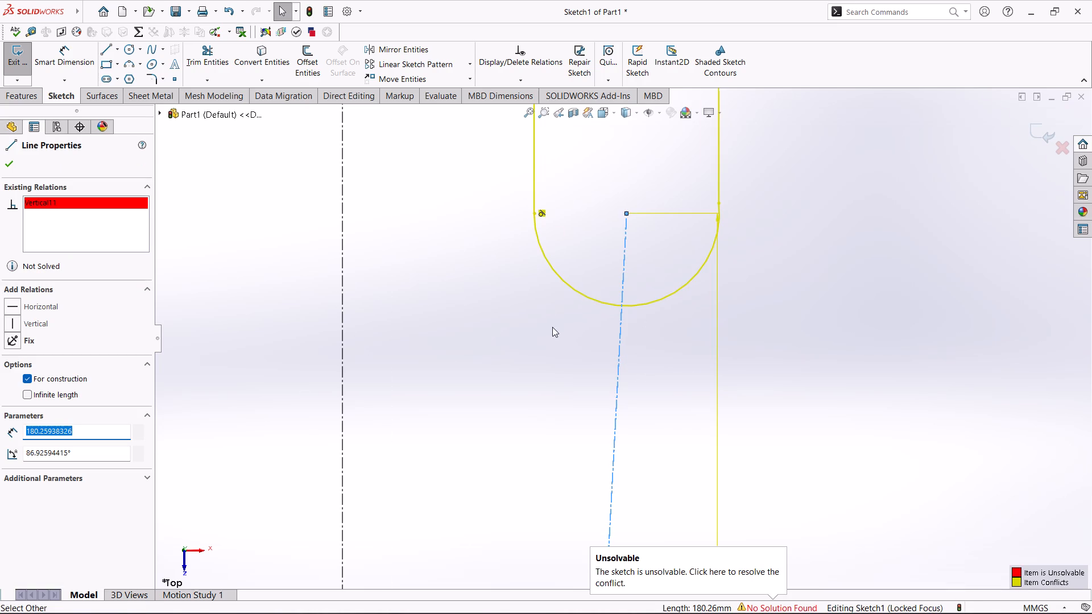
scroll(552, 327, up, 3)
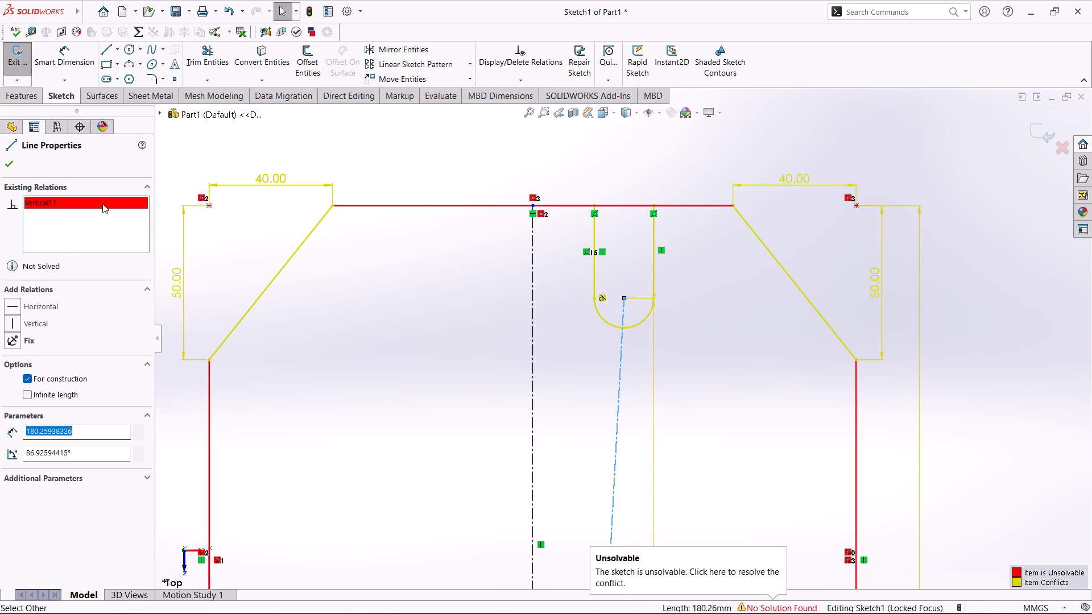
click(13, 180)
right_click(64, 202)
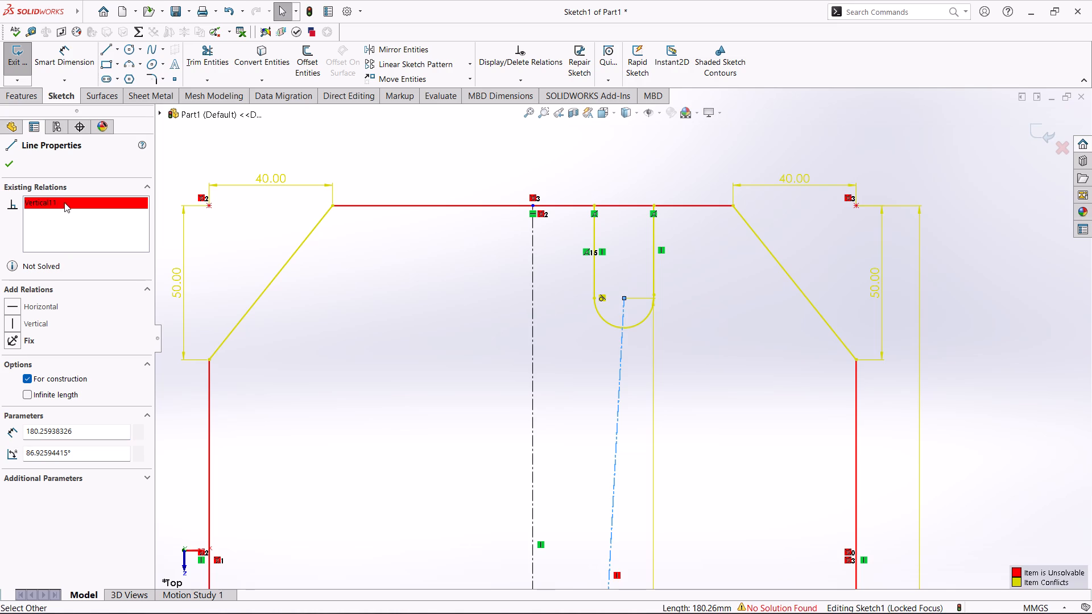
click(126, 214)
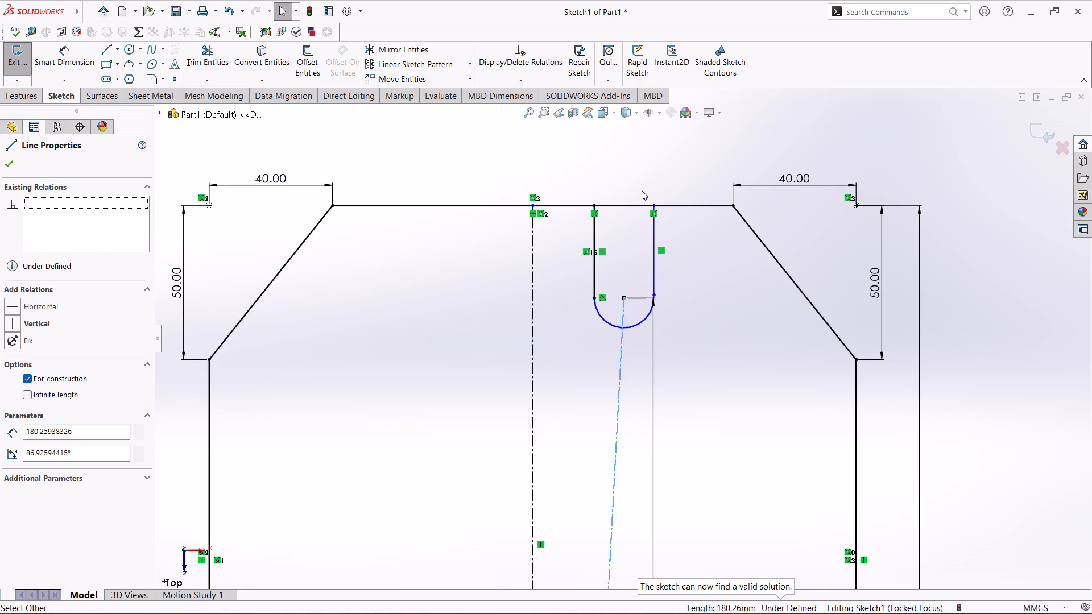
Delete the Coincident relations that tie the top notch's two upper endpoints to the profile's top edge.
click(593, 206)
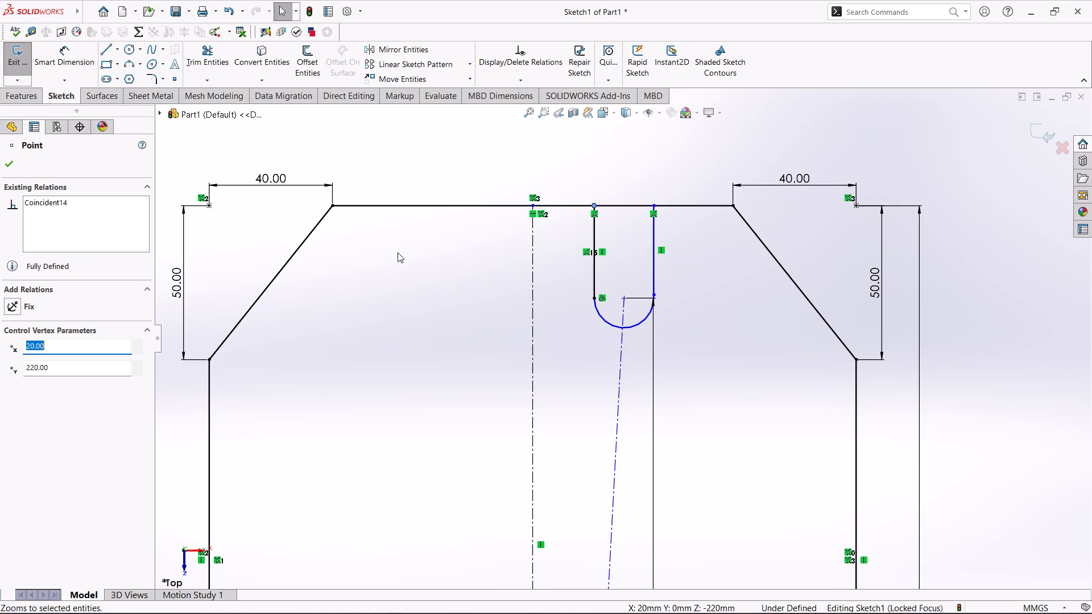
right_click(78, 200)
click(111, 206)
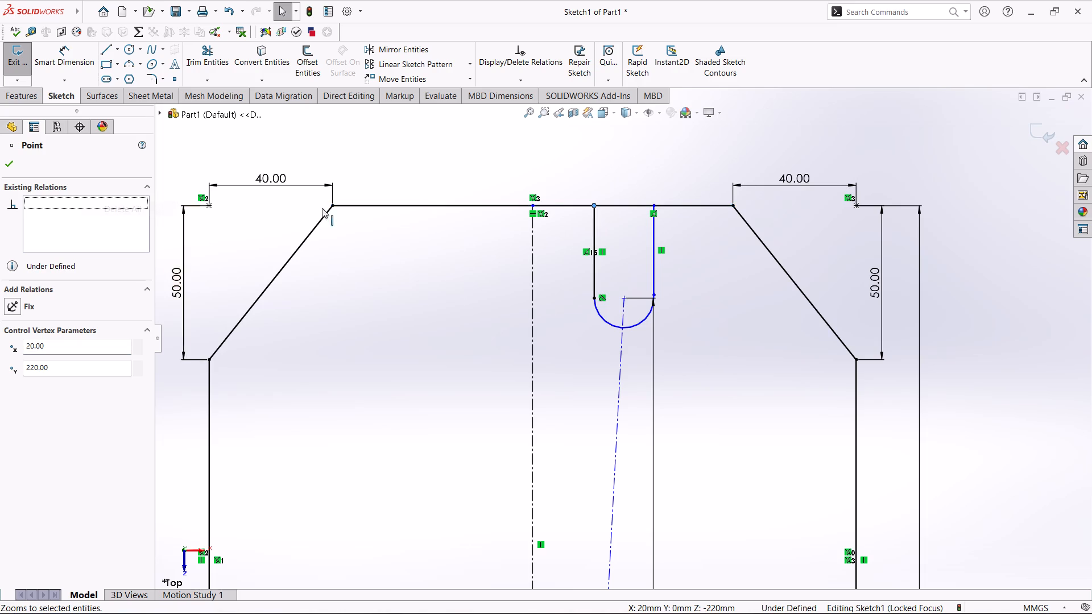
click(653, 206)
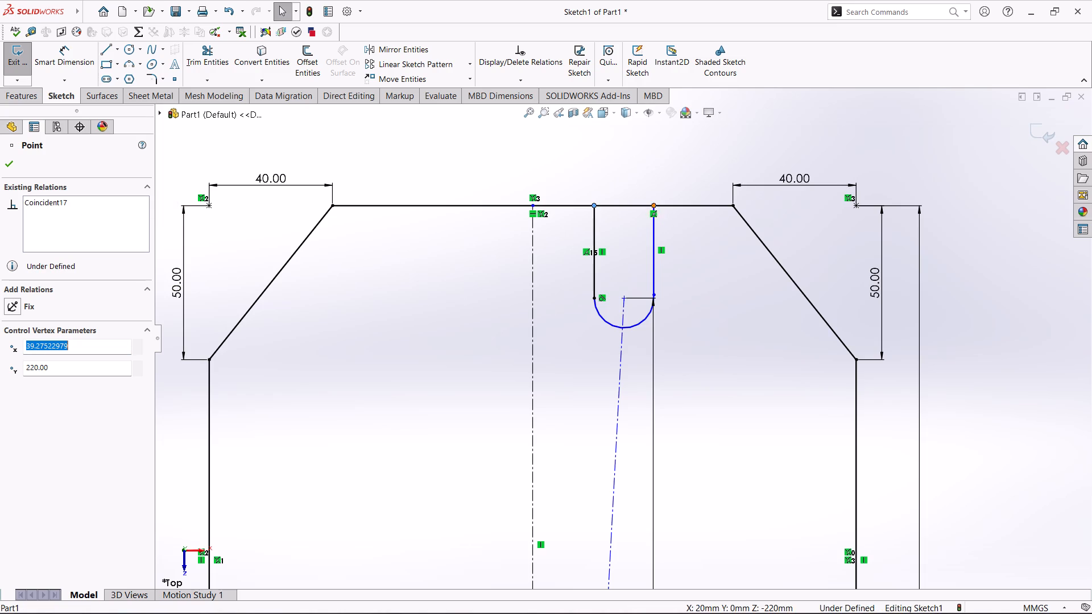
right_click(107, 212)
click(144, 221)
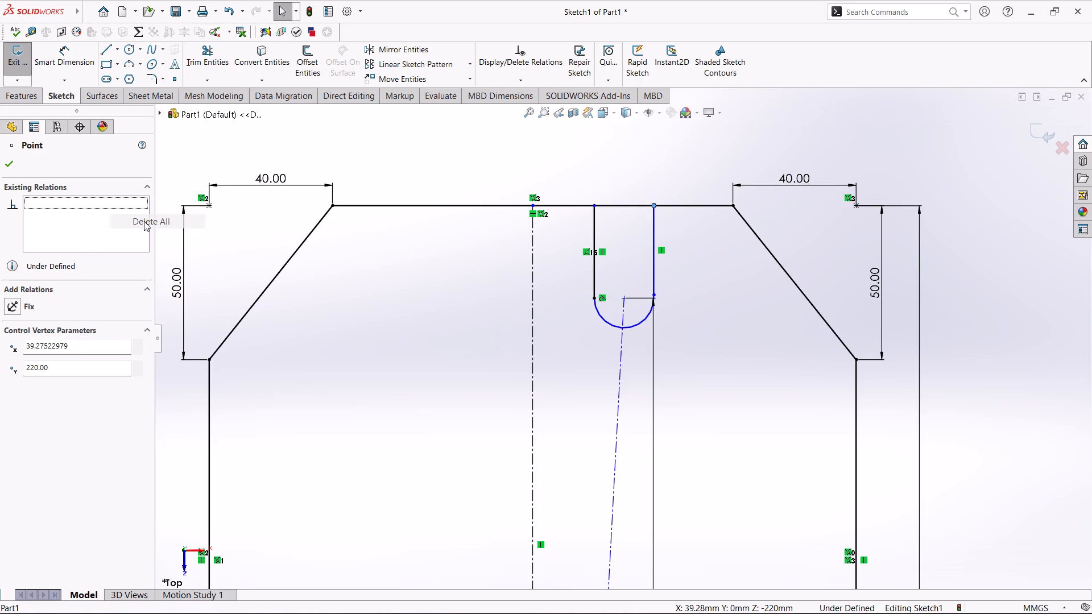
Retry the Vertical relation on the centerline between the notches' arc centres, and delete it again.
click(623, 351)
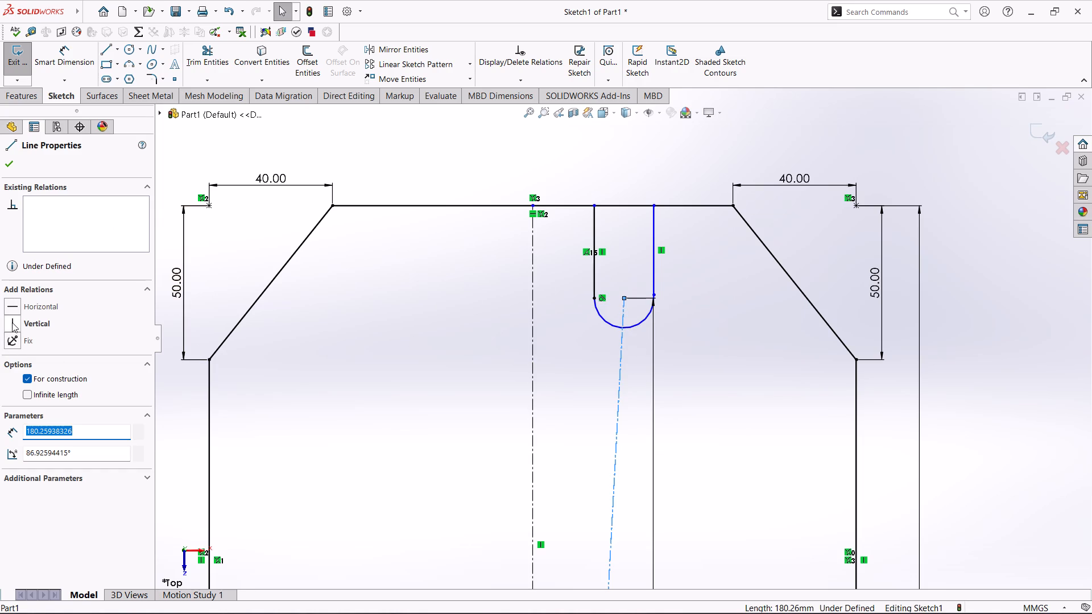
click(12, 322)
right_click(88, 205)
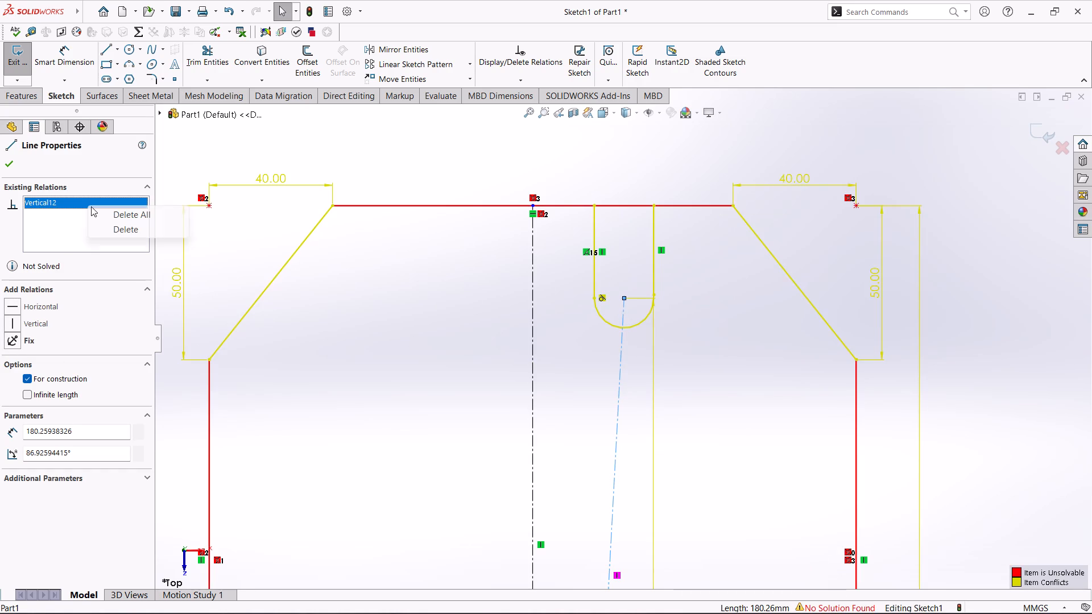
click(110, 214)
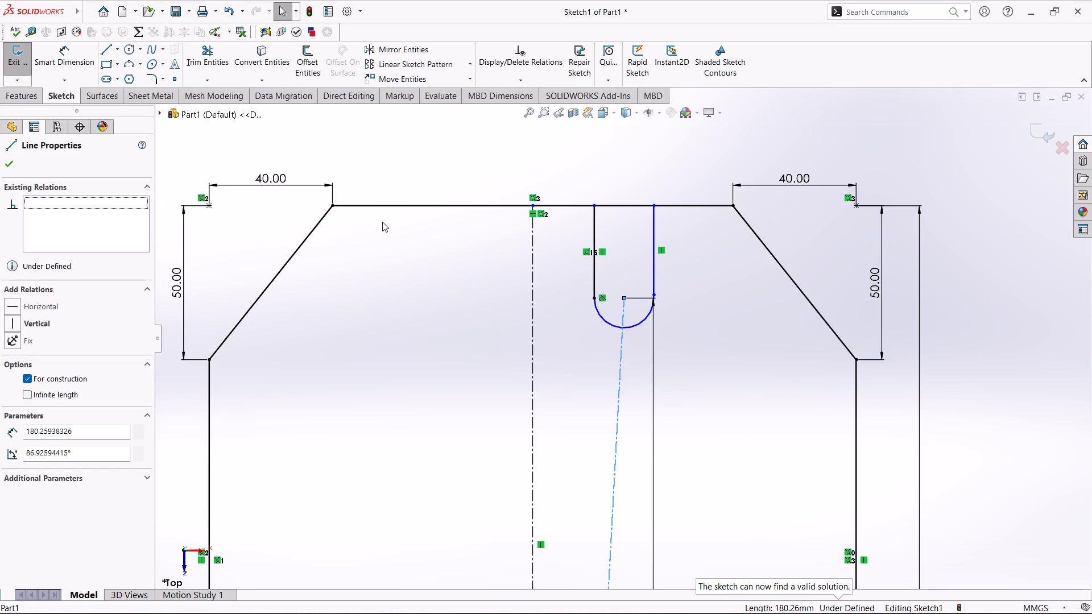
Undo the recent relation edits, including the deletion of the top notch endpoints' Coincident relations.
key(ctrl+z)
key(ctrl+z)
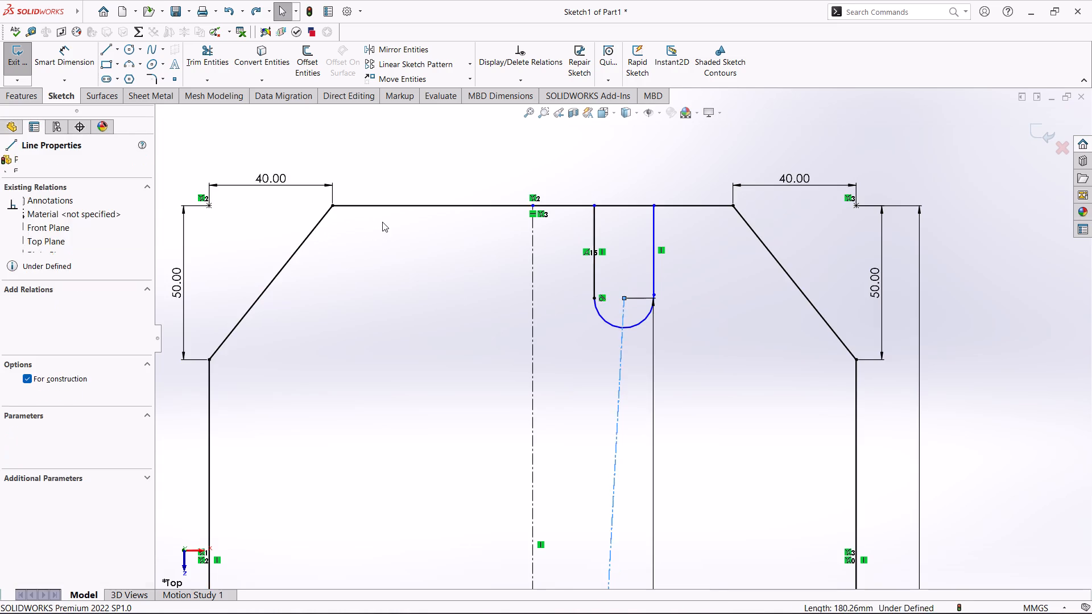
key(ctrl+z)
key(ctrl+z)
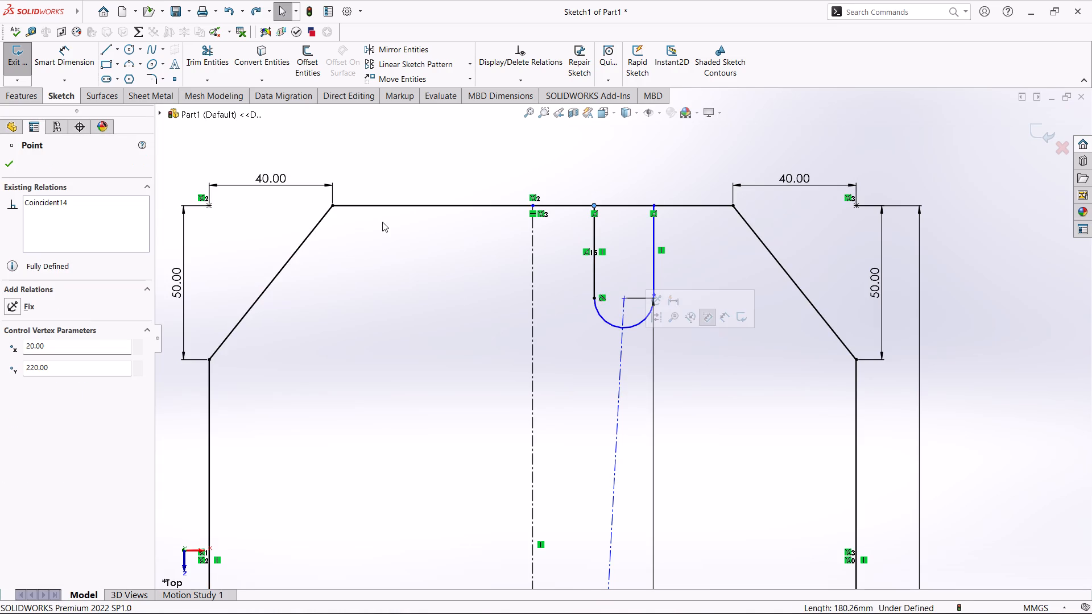
Open the 180 mm vertical dimension between the notches' arc centres for editing.
scroll(676, 396, up, 6)
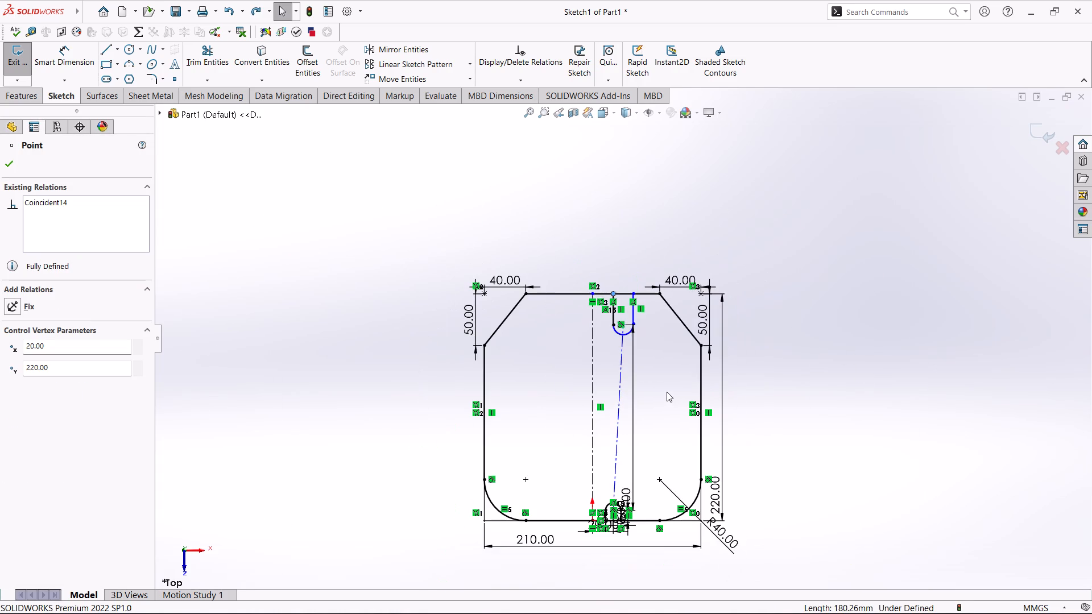
scroll(663, 400, down, 1)
scroll(677, 407, up, 1)
scroll(651, 412, down, 3)
click(597, 531)
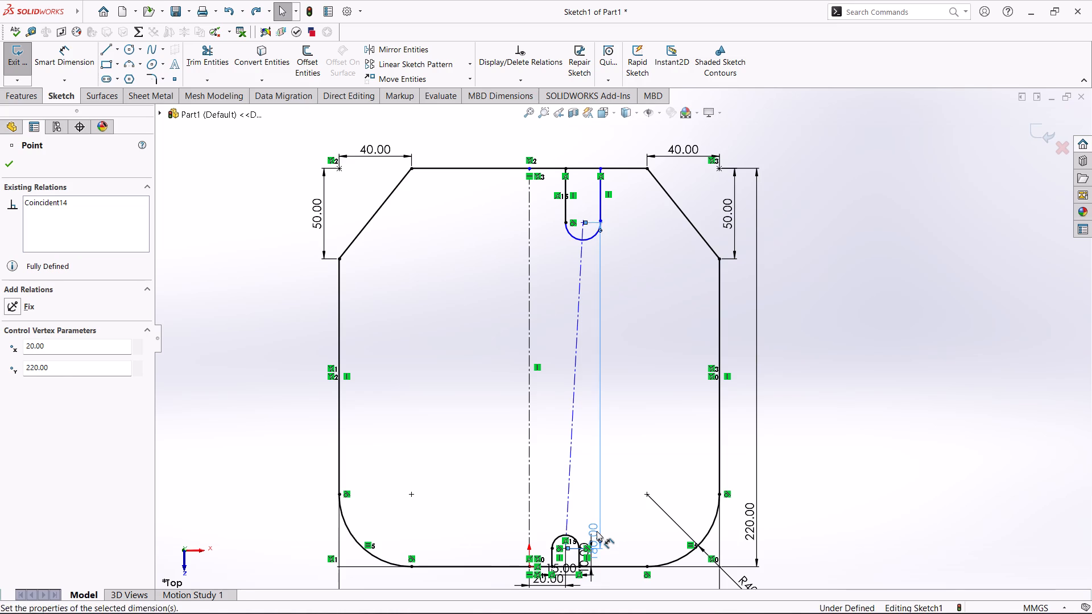
click(597, 531)
double_click(597, 531)
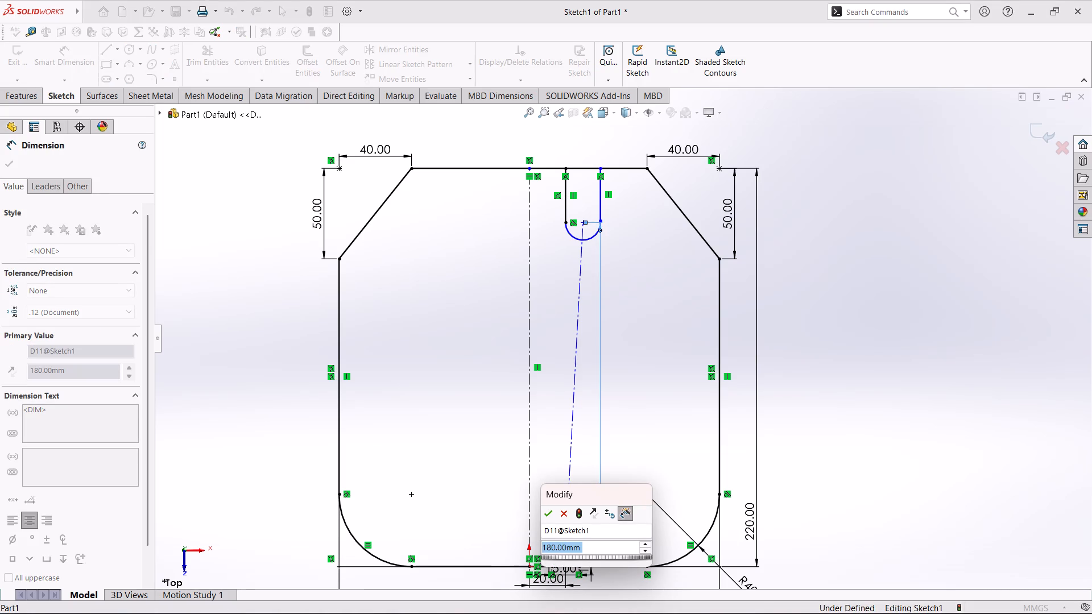
click(653, 433)
click(660, 430)
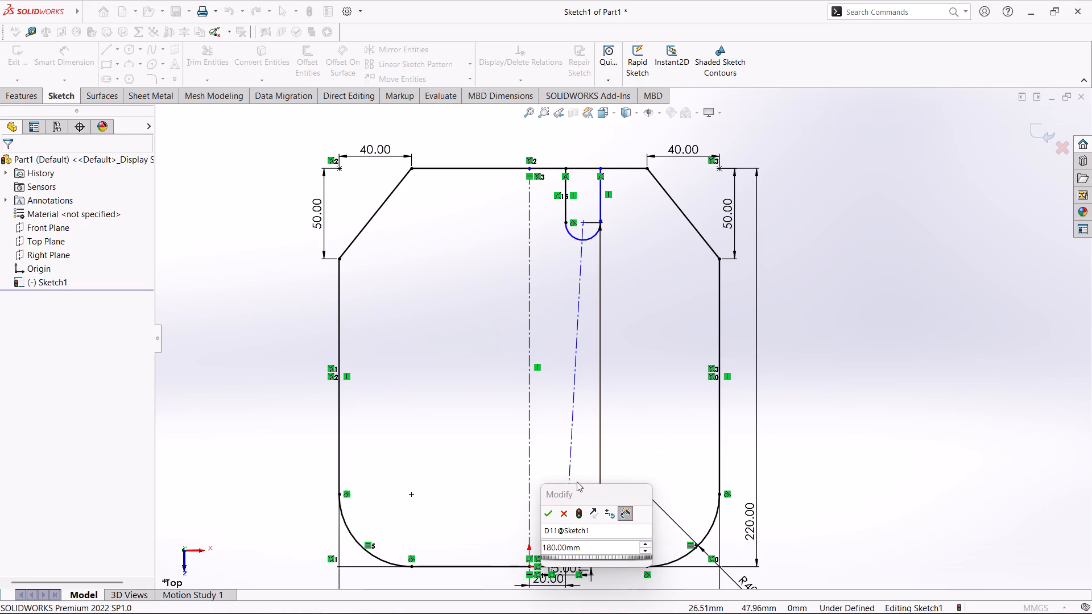
click(549, 508)
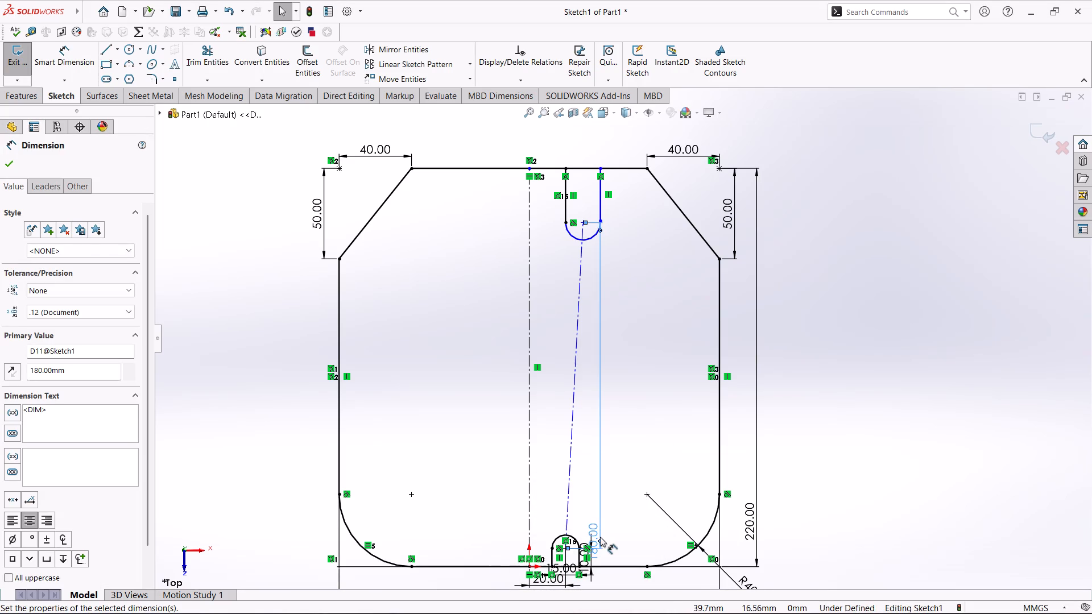
Remove the 180 mm vertical dimension between the top and bottom notches' arc centres.
right_click(599, 537)
click(658, 440)
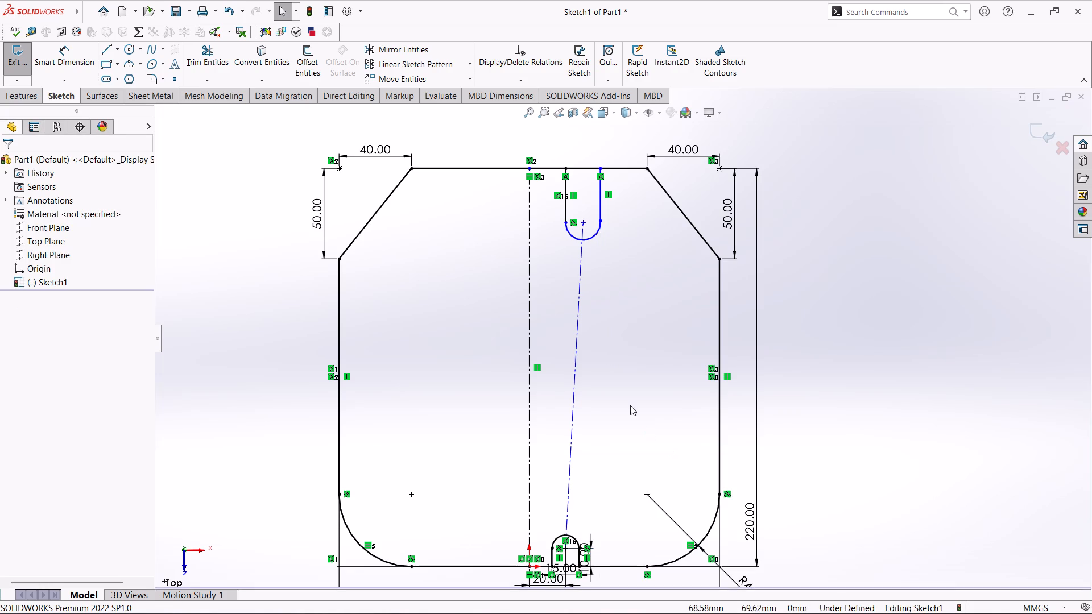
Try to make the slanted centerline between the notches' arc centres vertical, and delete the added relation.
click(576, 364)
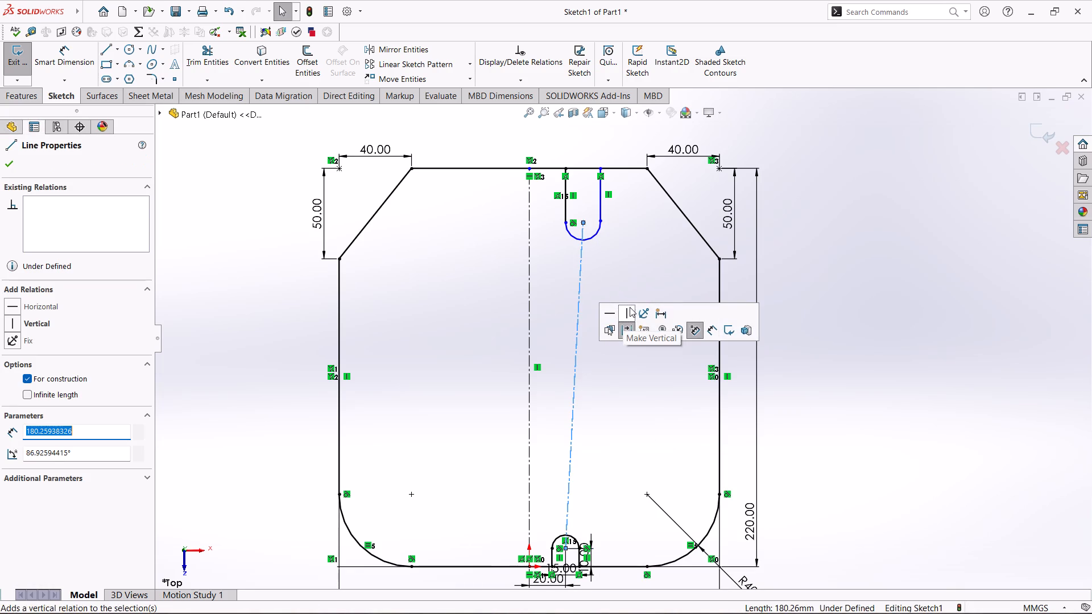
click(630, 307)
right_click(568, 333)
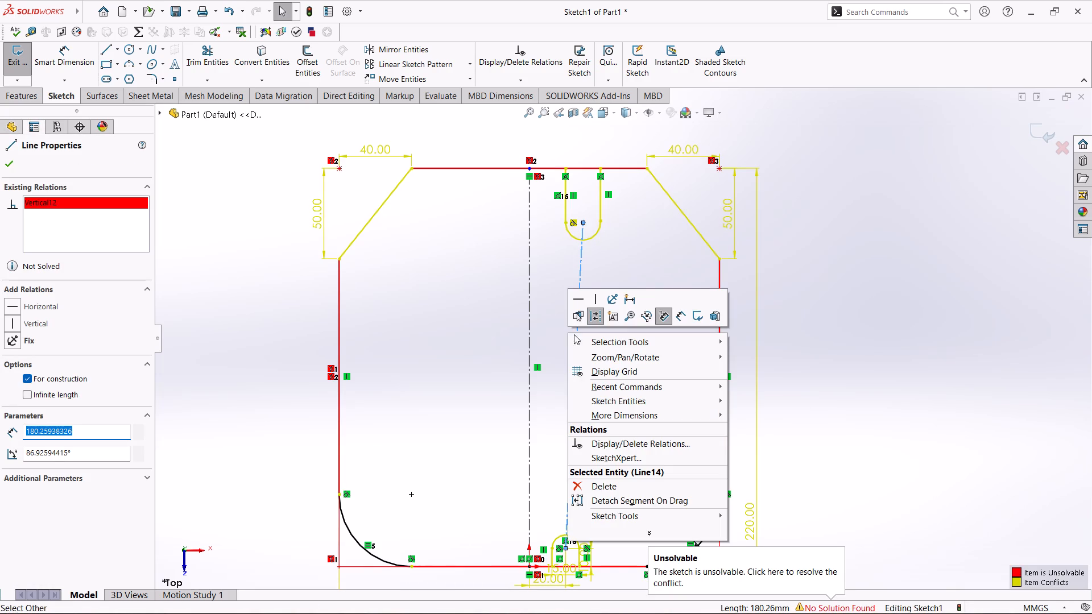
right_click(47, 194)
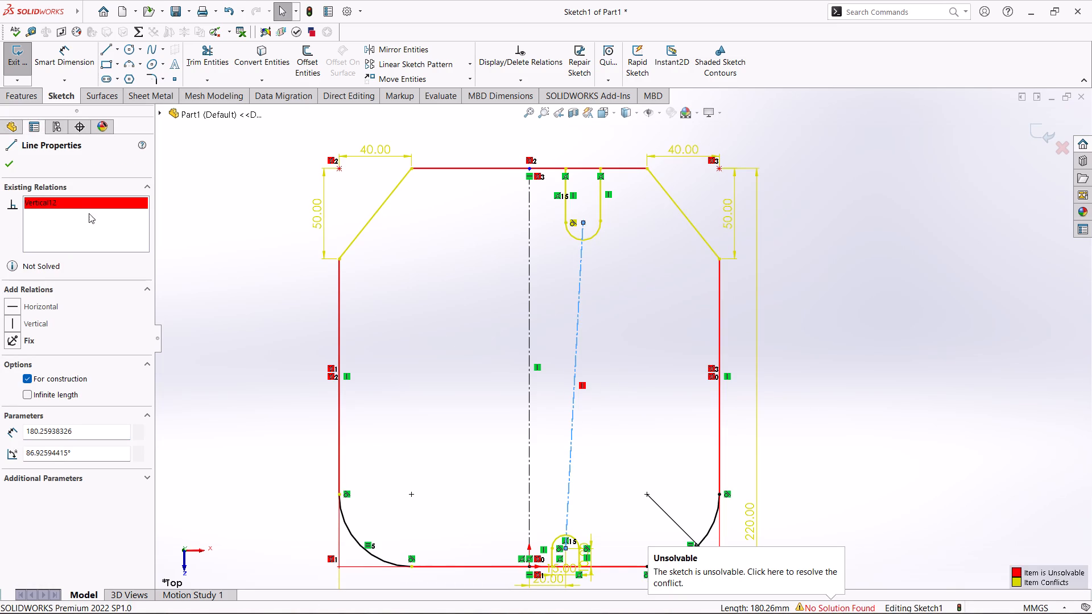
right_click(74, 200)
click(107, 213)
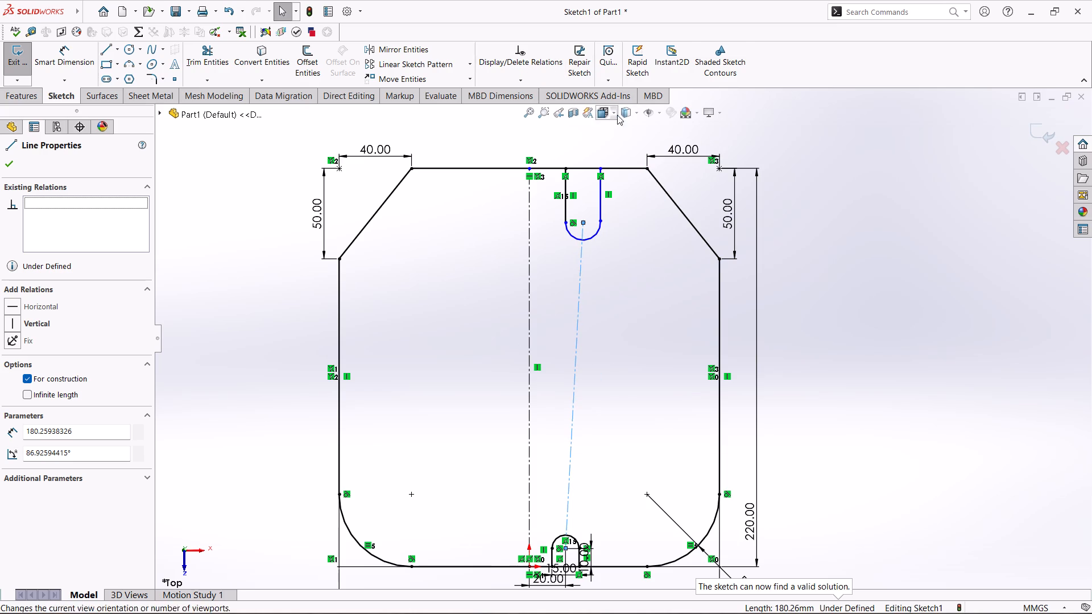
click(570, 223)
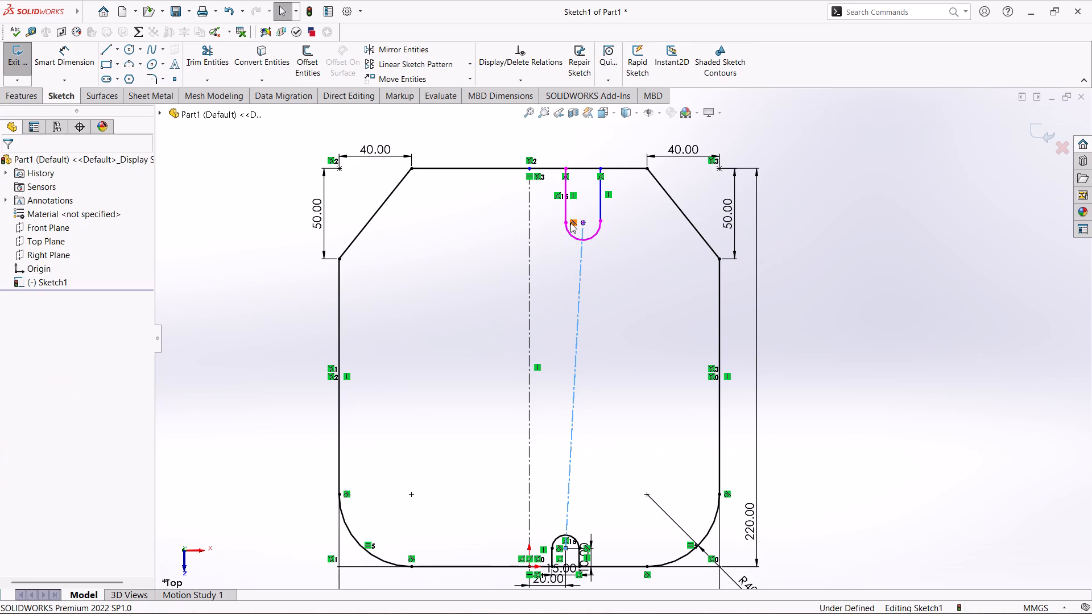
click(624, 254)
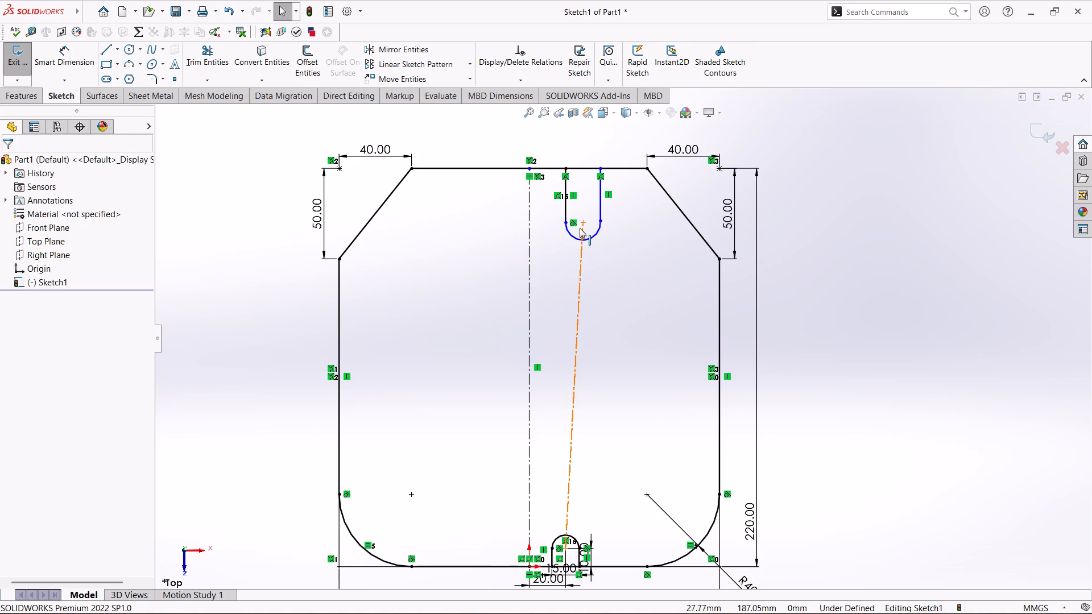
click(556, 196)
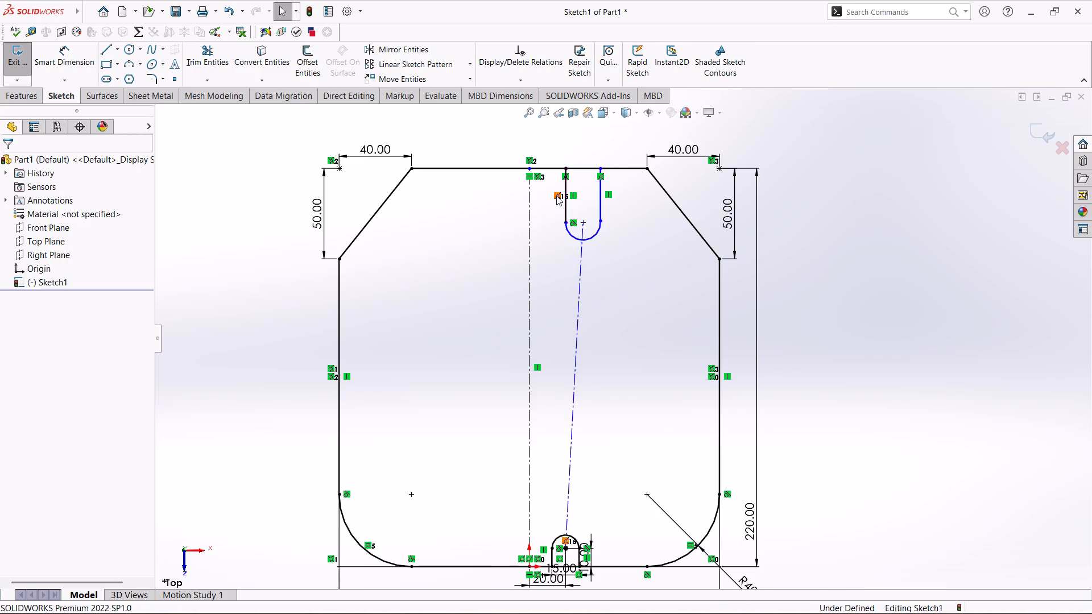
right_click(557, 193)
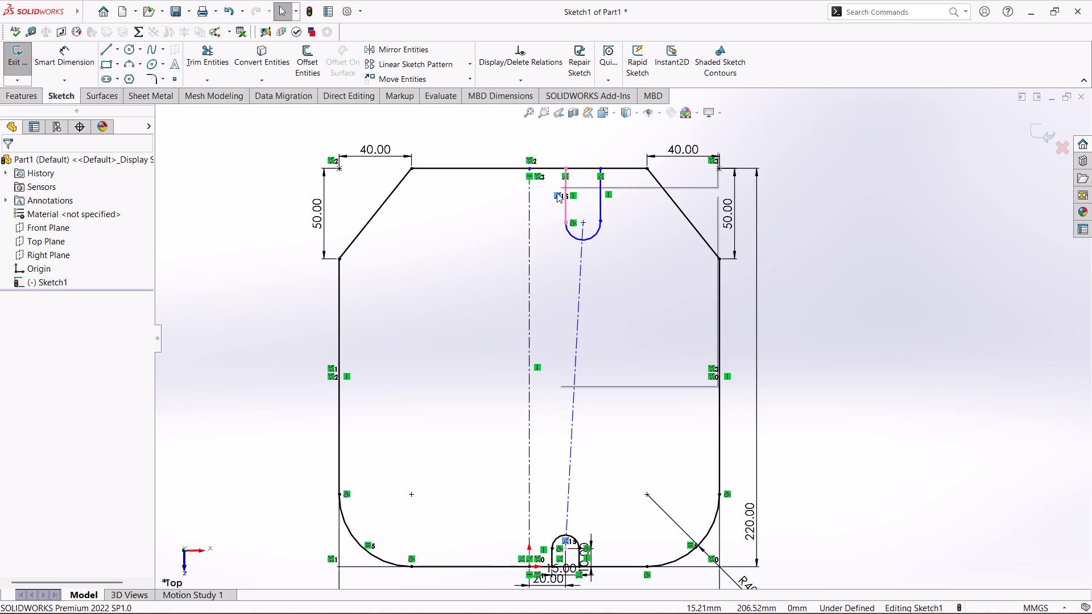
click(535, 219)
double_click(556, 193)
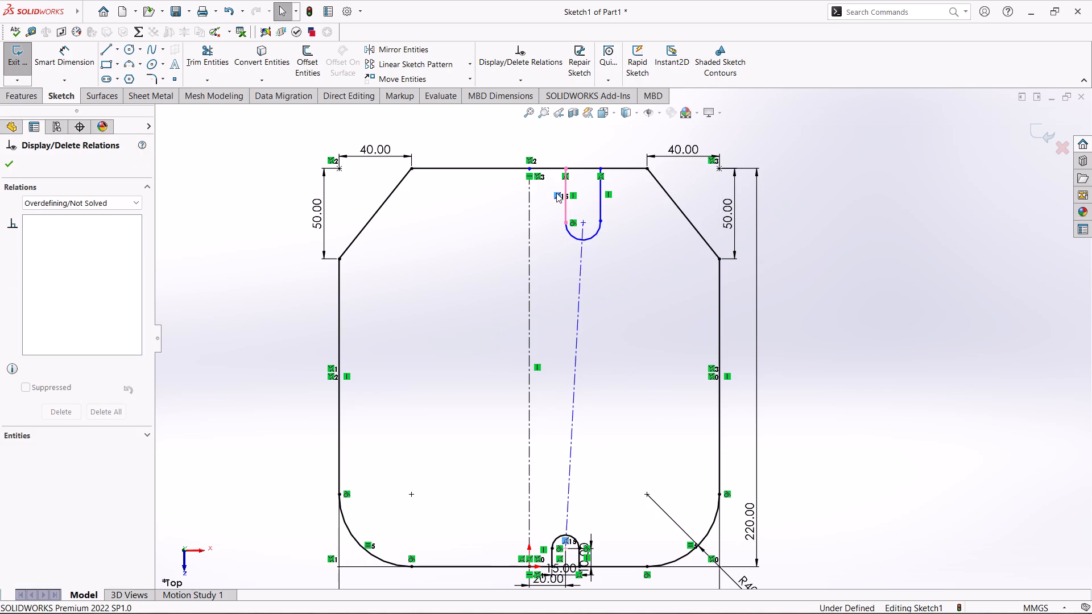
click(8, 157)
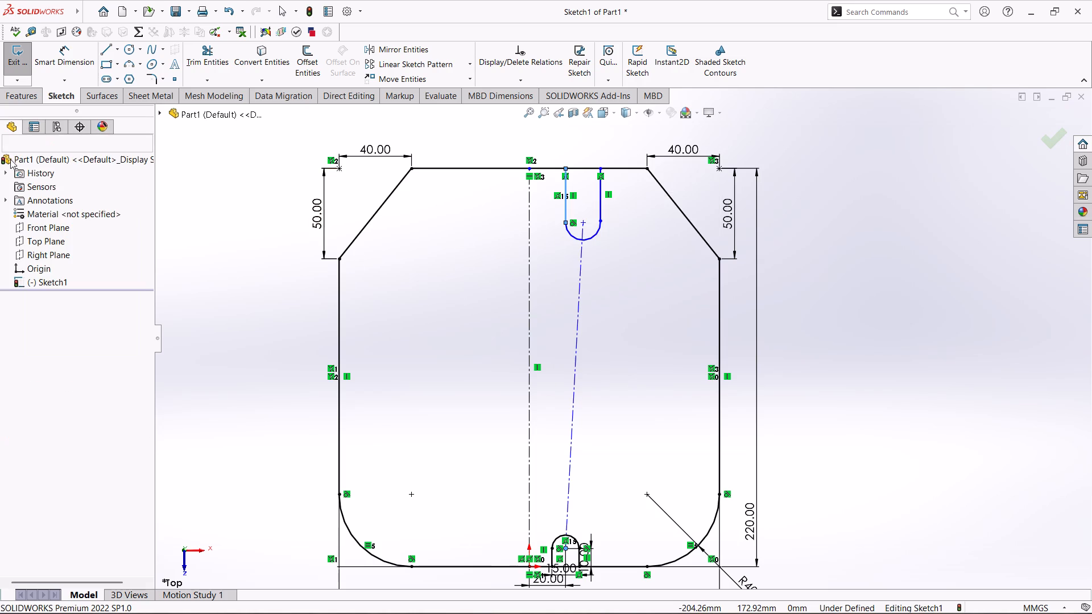
Delete the Coincident relation tying the top notch's left side line to the bottom notch's arc centre.
scroll(569, 226, down, 3)
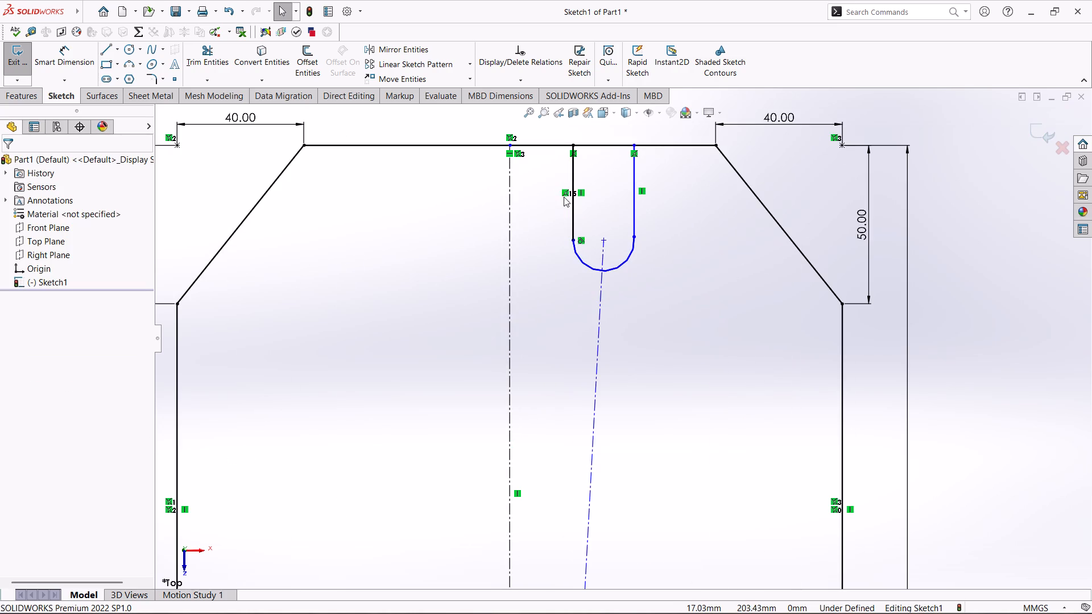
click(565, 193)
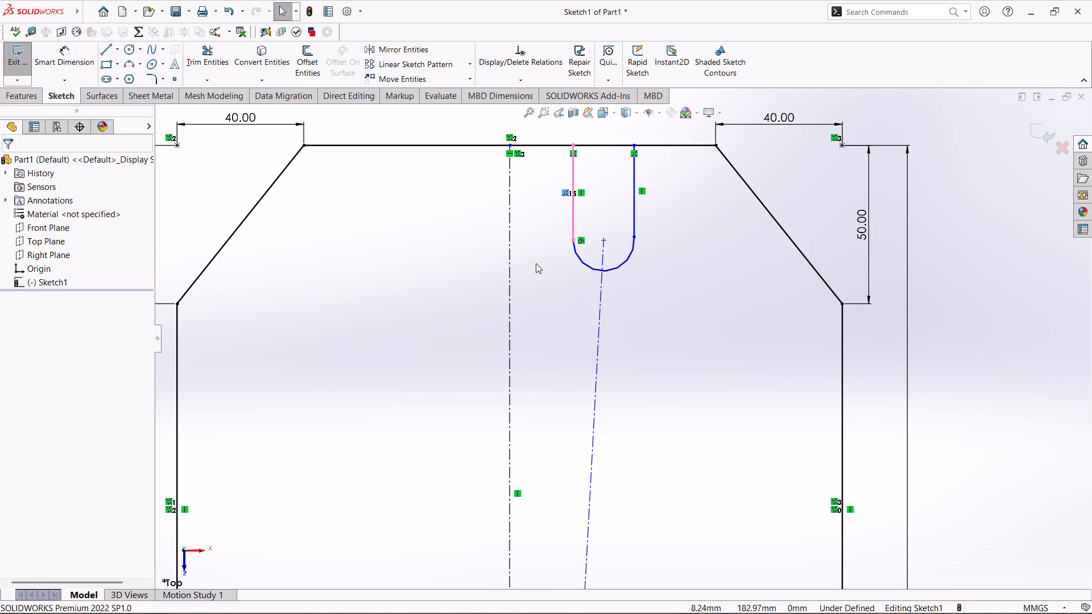
click(536, 265)
click(564, 194)
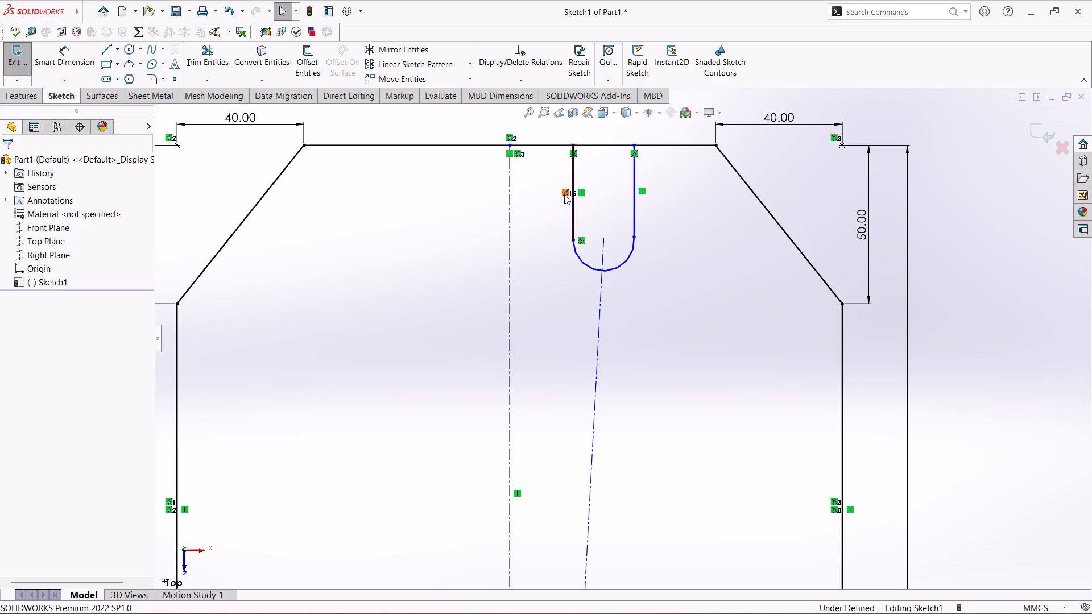
right_click(564, 194)
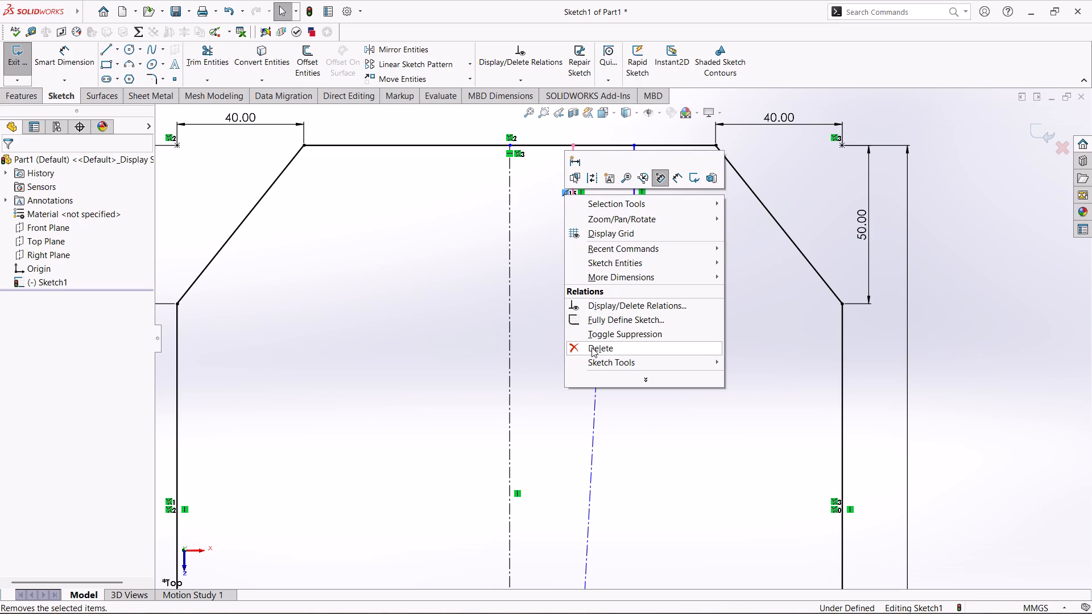
click(590, 351)
Make the slanted centerline between the top and bottom notches' arc centres vertical.
scroll(608, 348, up, 4)
click(611, 364)
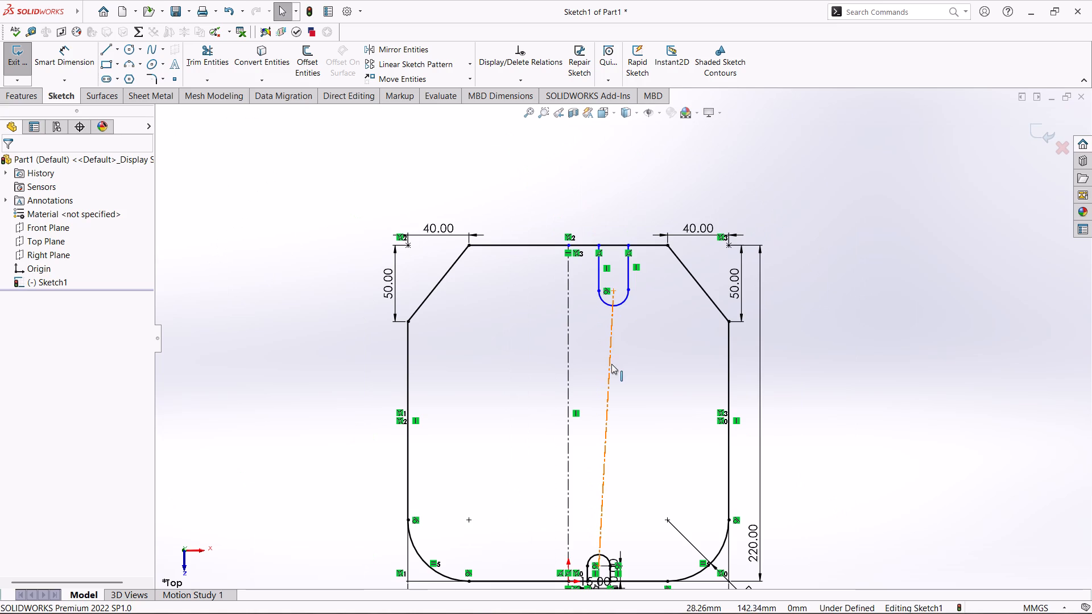
click(663, 311)
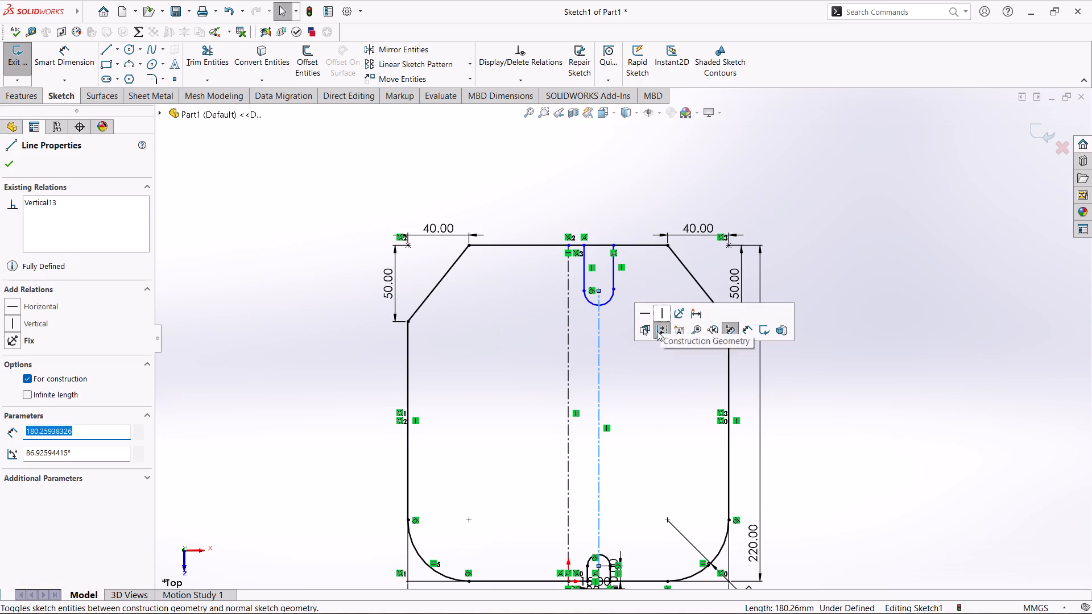
click(642, 423)
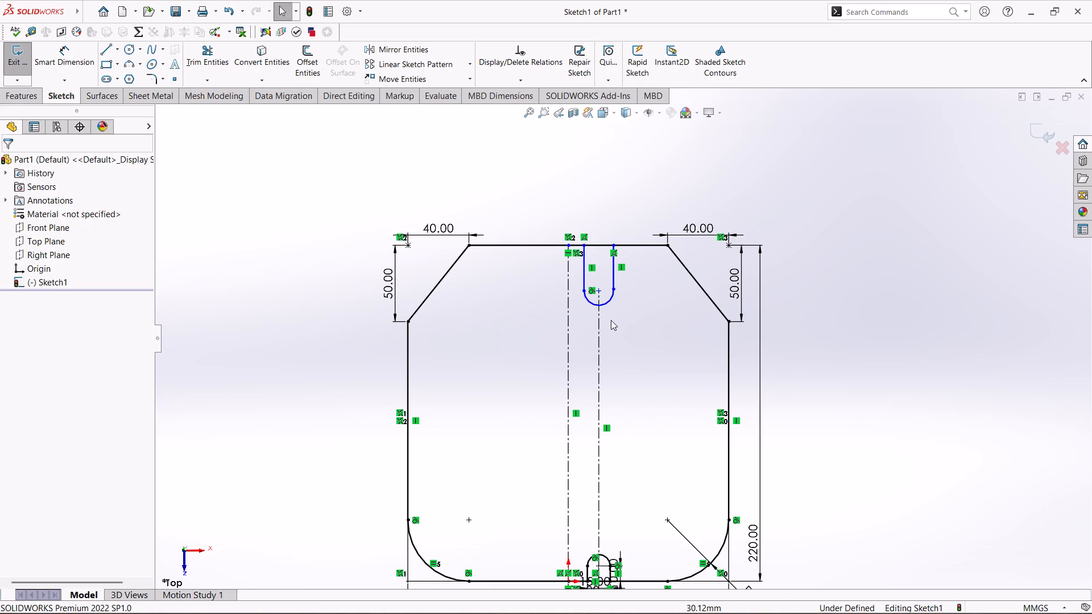
click(577, 251)
click(663, 383)
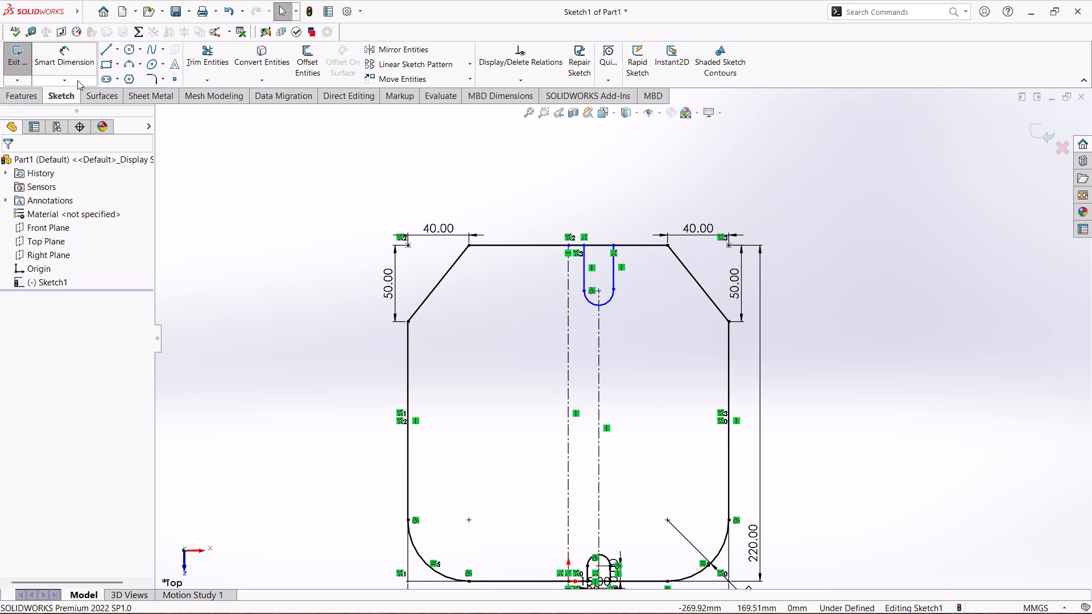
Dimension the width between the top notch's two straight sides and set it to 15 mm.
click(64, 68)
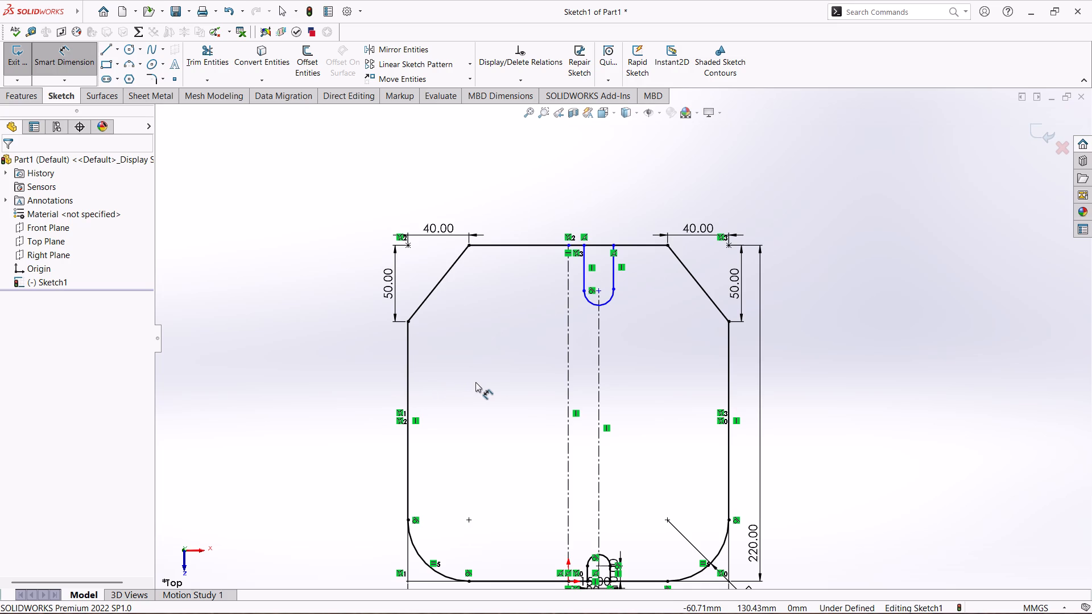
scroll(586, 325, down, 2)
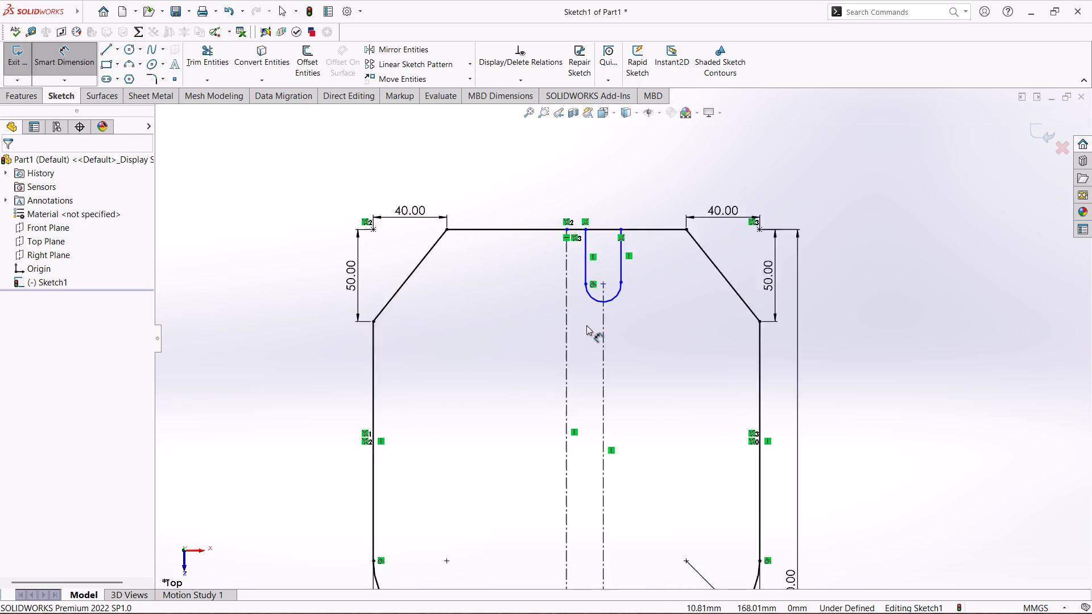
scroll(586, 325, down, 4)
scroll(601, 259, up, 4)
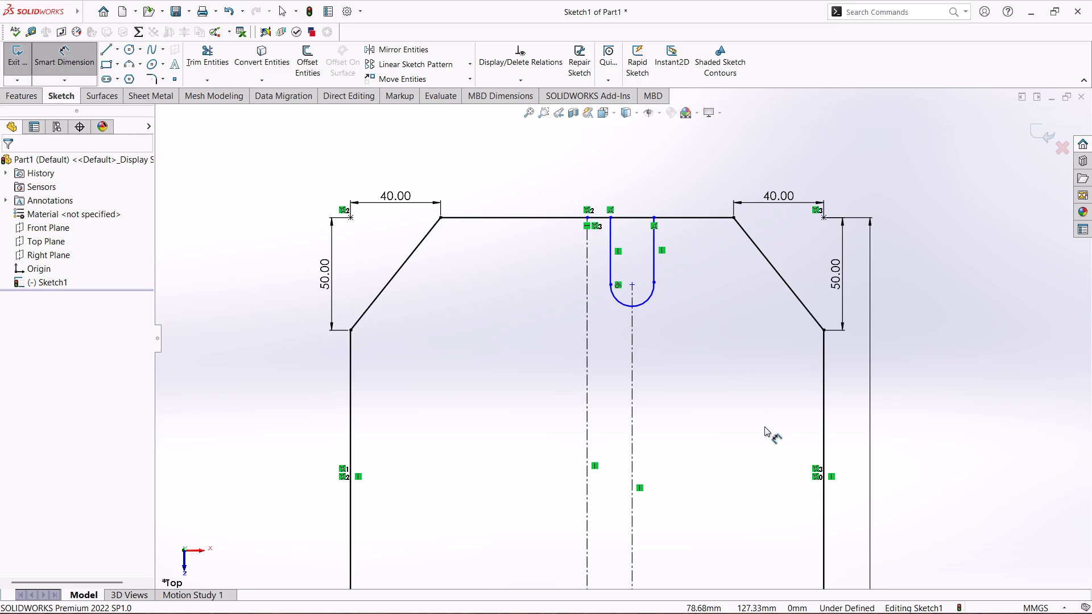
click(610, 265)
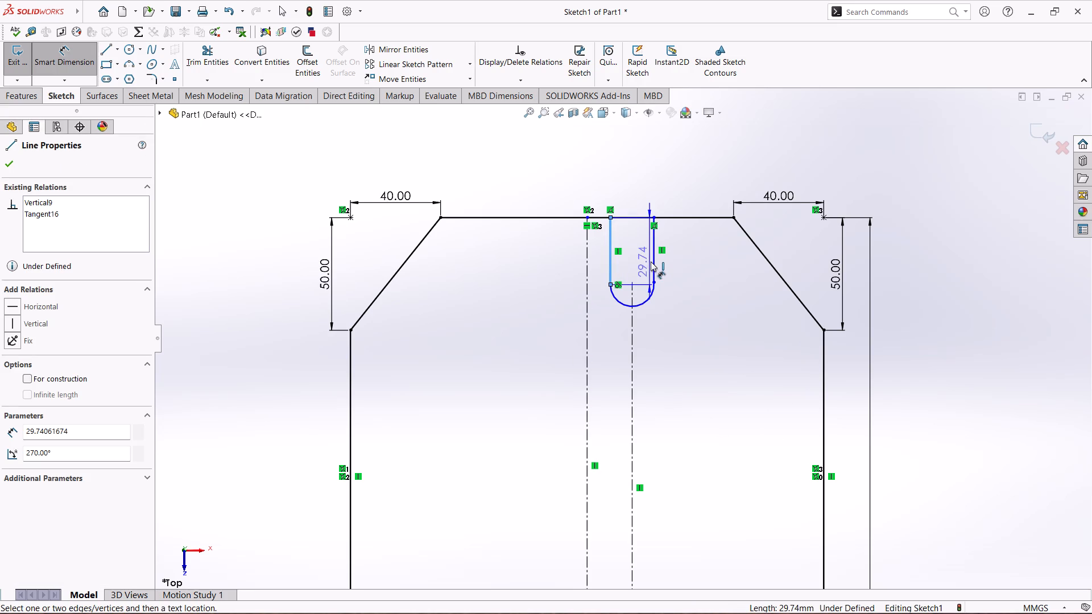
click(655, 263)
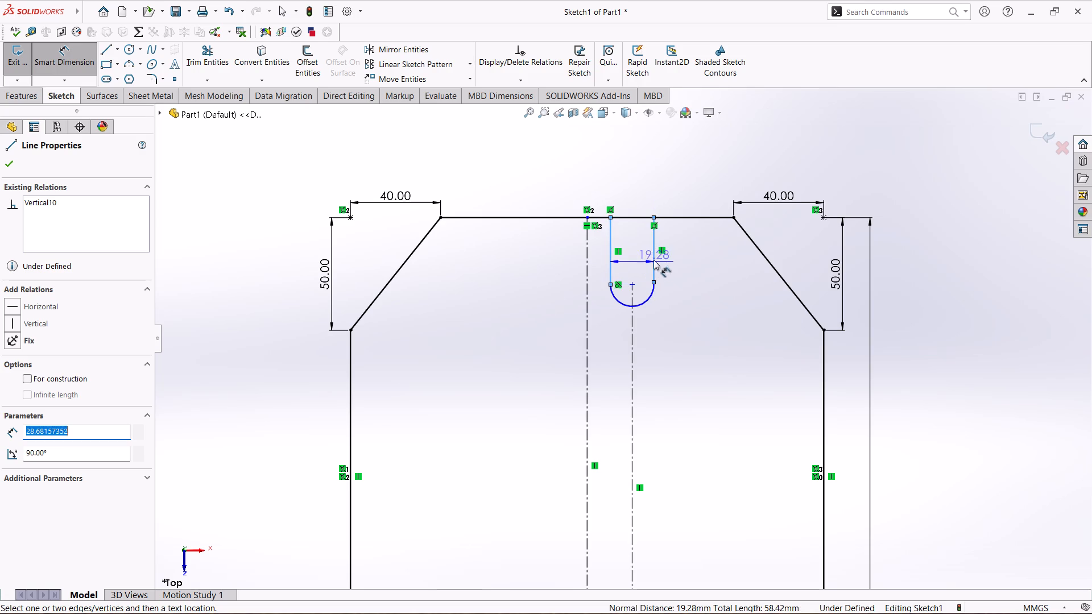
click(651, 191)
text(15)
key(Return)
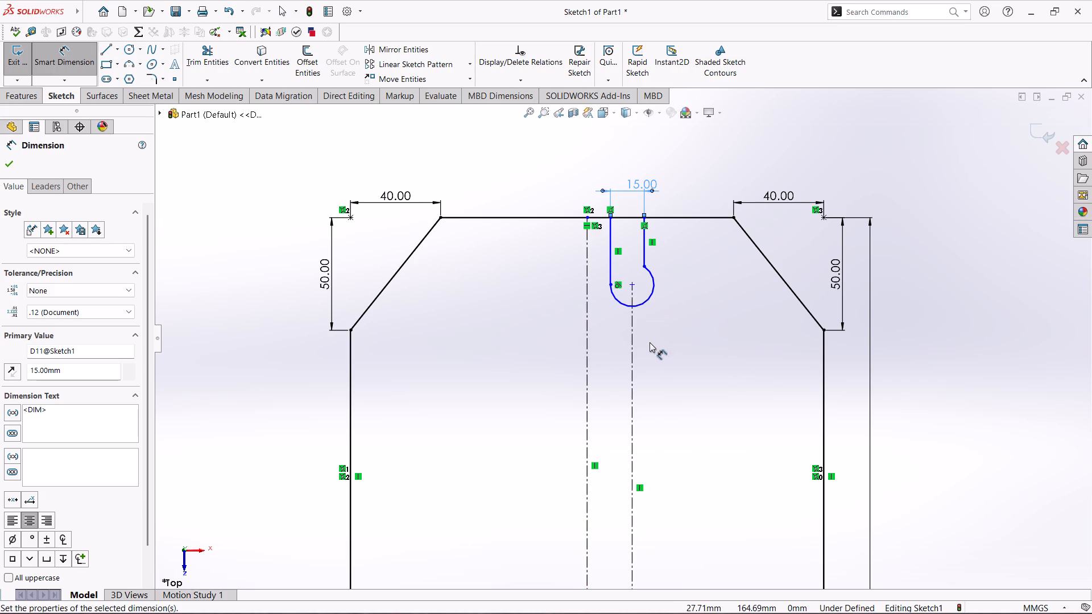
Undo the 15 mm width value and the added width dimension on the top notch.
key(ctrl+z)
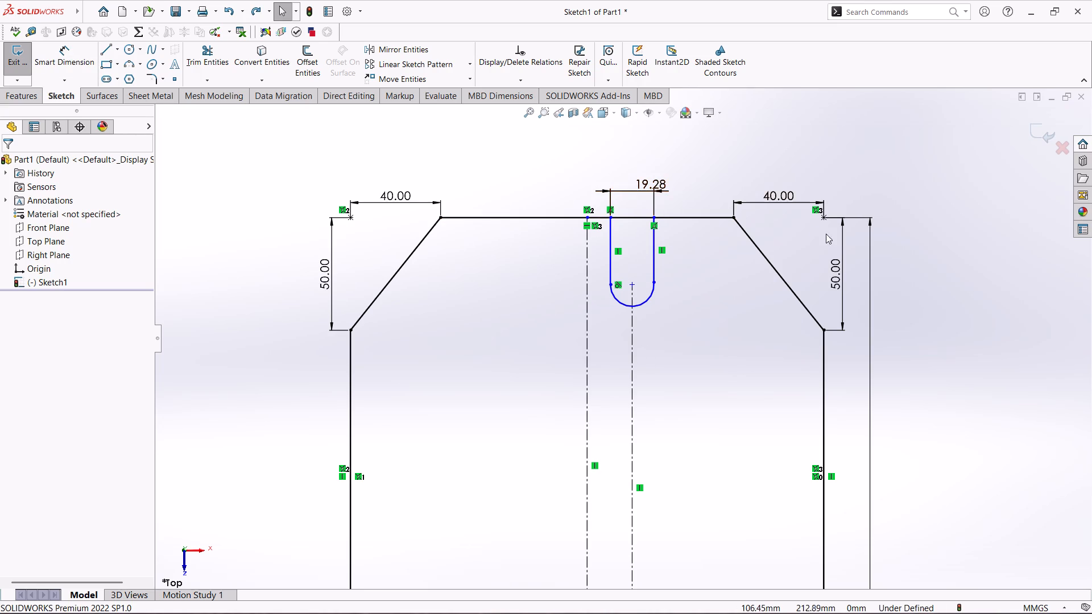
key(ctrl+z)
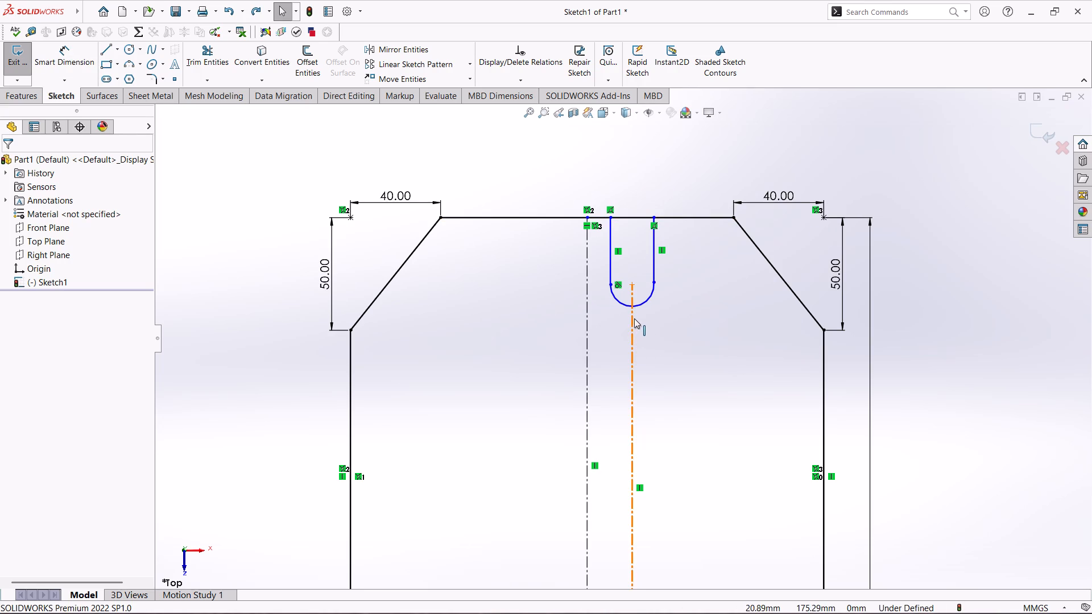
Delete the Tangent relation between the top notch's left side line and its arc.
click(620, 286)
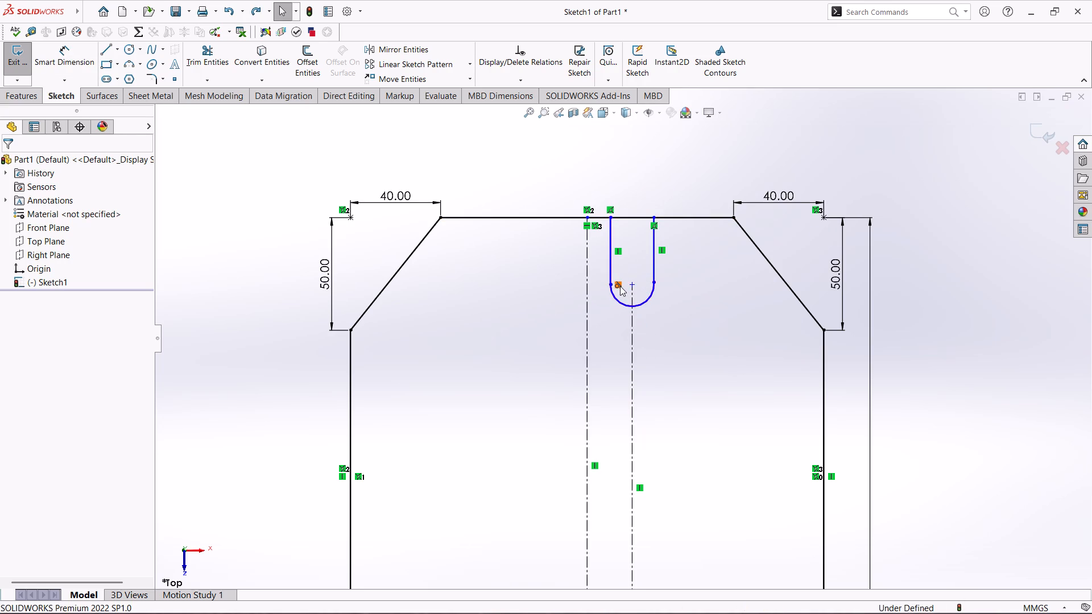
right_click(620, 286)
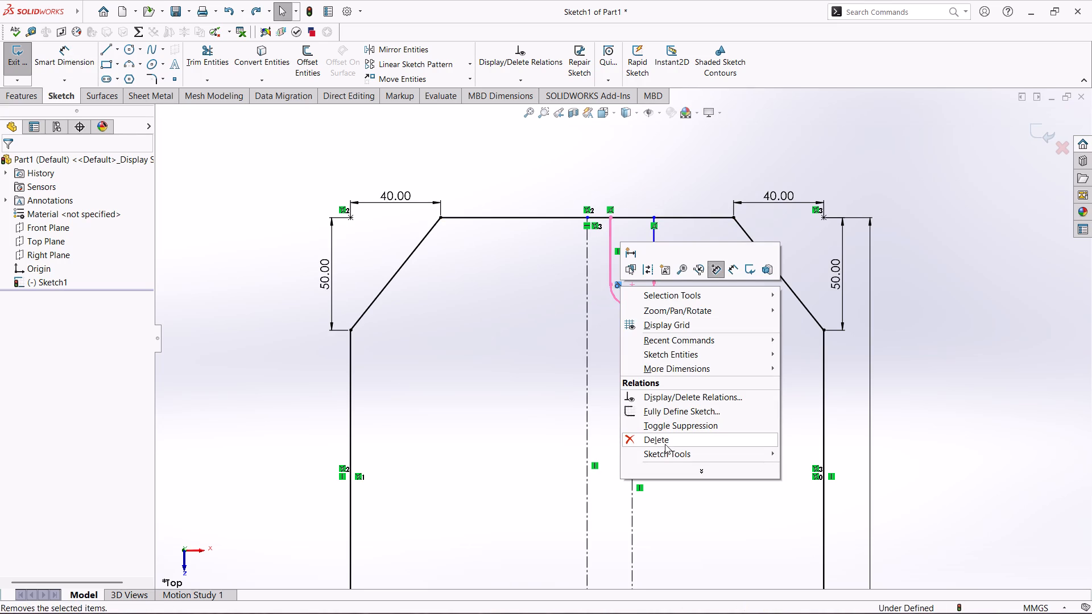
click(667, 443)
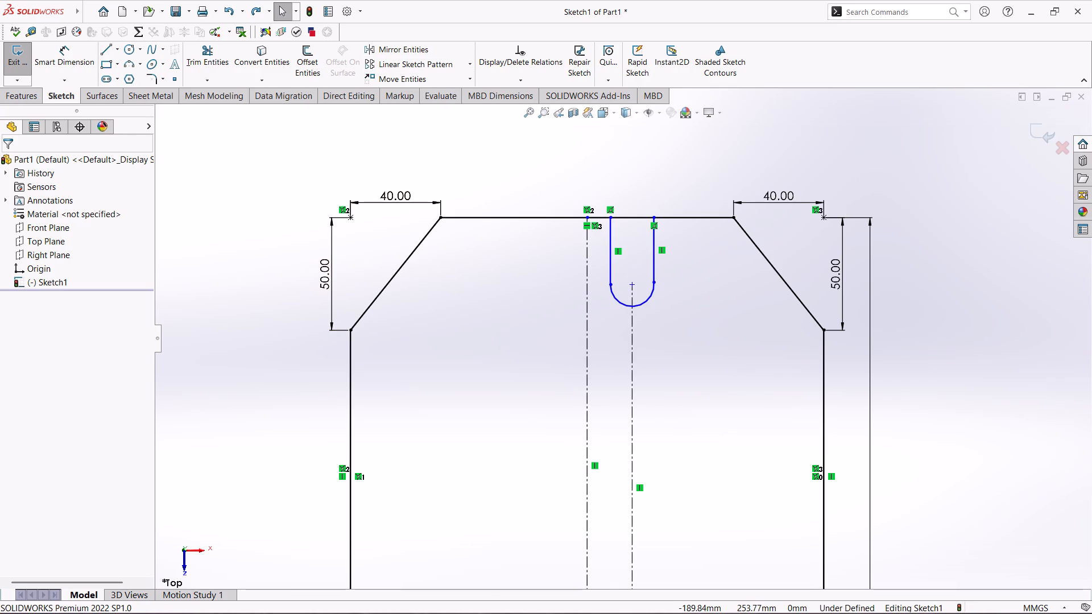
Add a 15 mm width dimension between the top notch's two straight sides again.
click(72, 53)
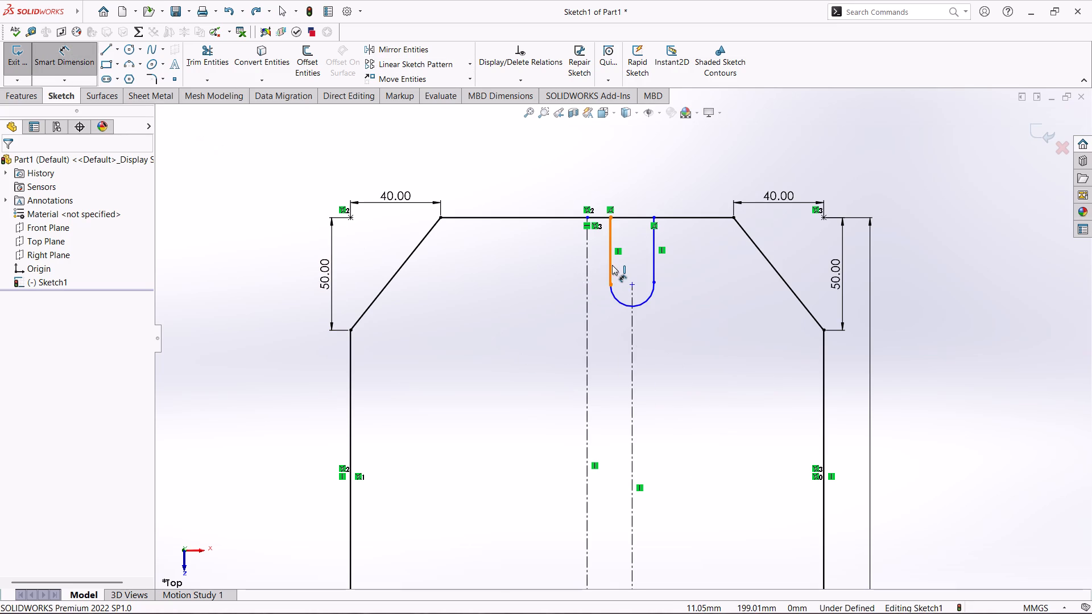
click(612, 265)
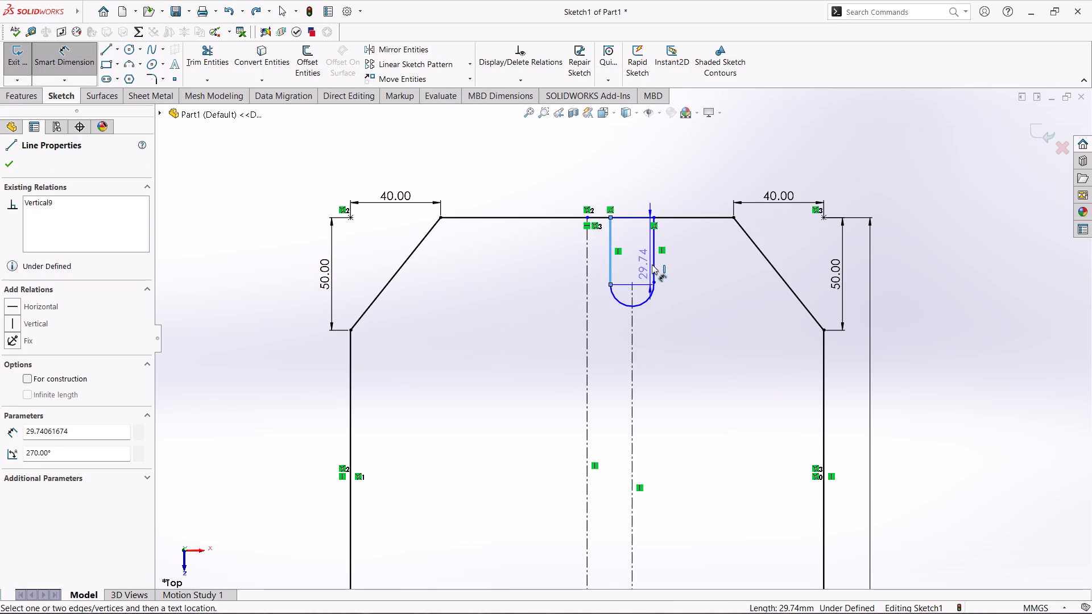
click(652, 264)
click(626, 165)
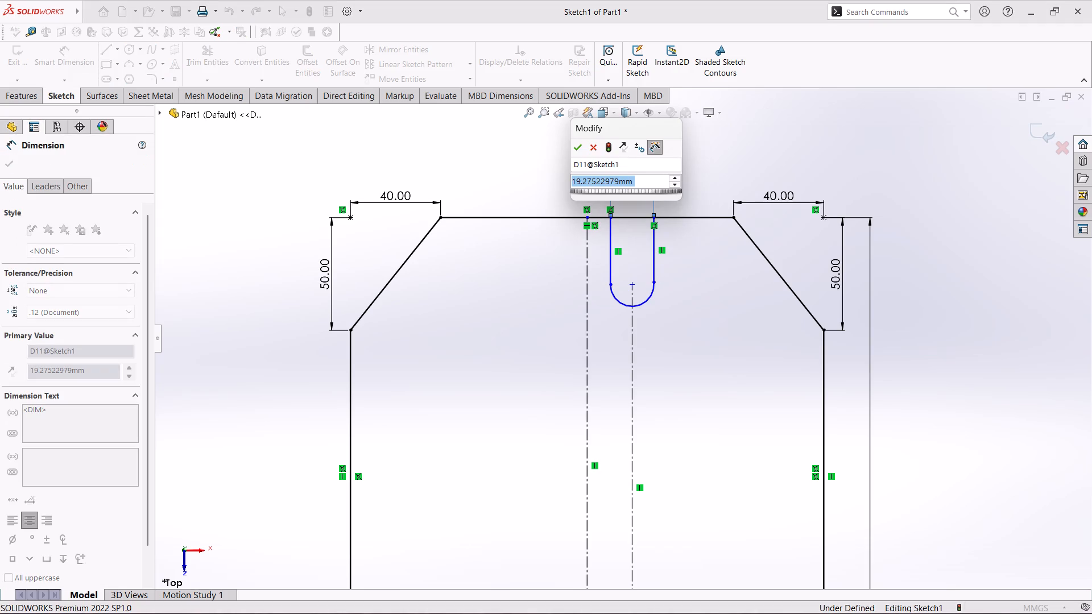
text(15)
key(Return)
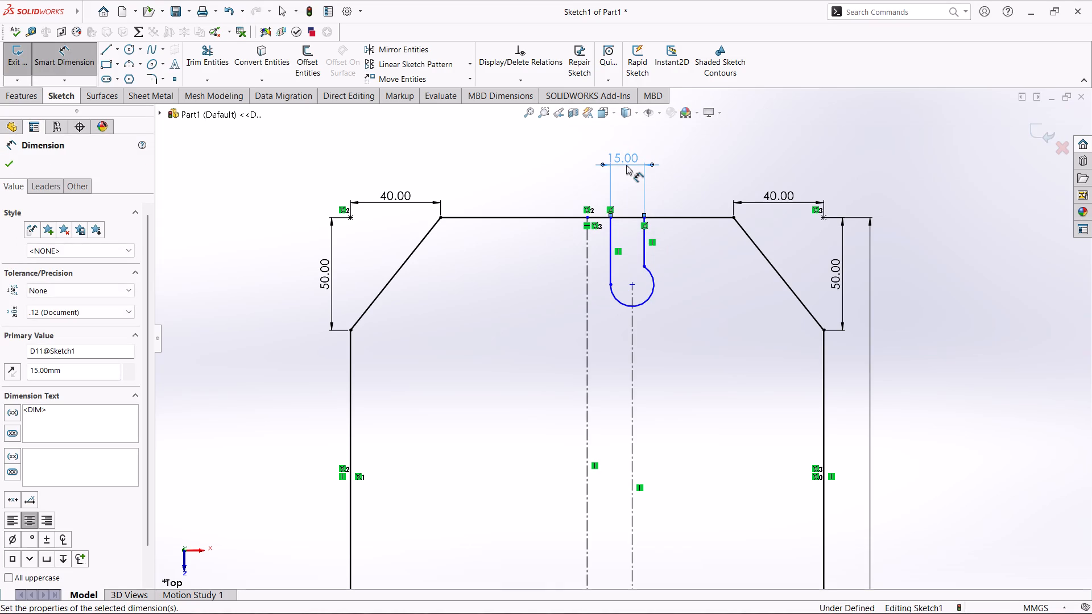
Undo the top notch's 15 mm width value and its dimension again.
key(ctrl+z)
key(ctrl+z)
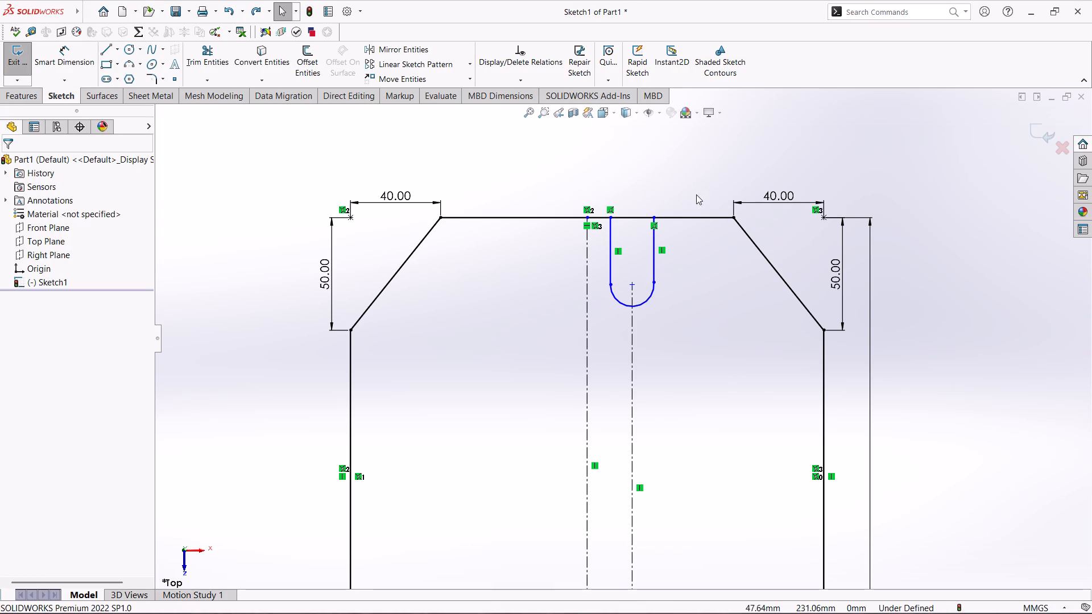
Add a Horizontal relation between the lower endpoints of the top notch's two straight sides.
scroll(630, 237, down, 5)
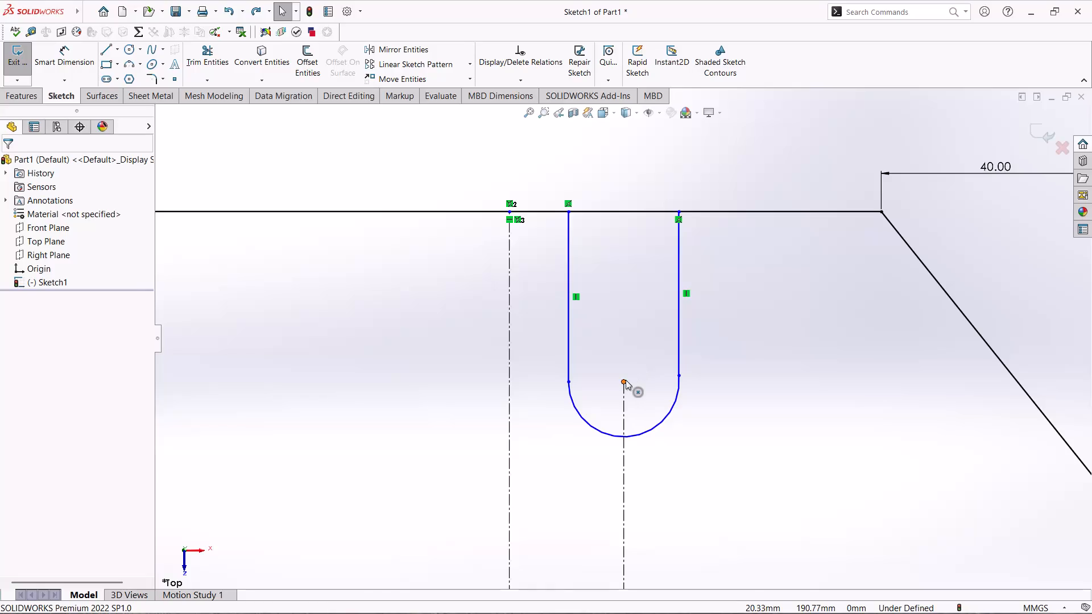
click(677, 374)
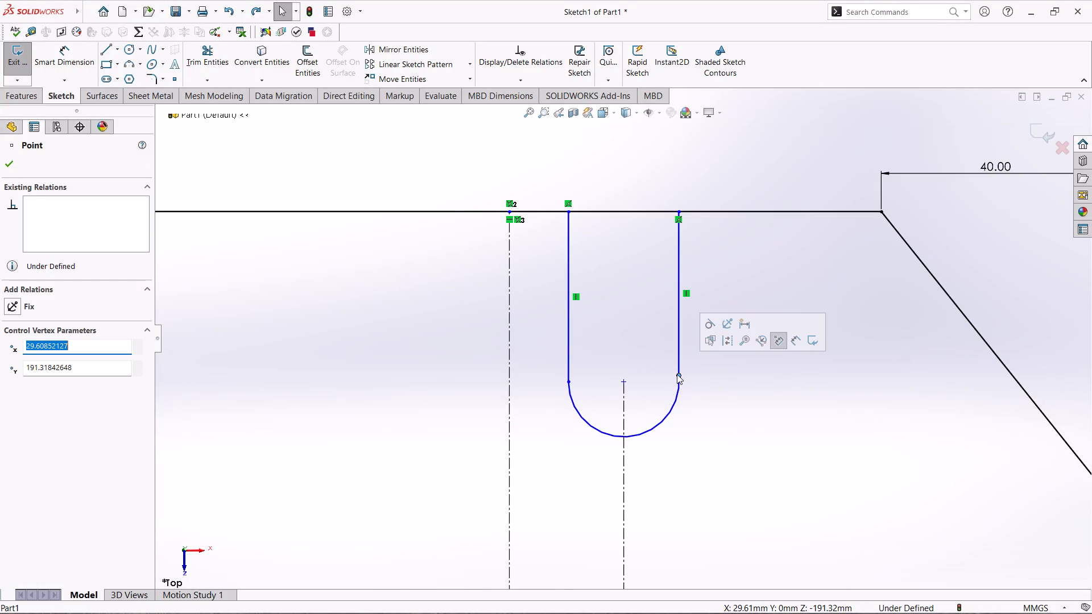
drag(677, 374, 677, 381)
ctrl+click(680, 376)
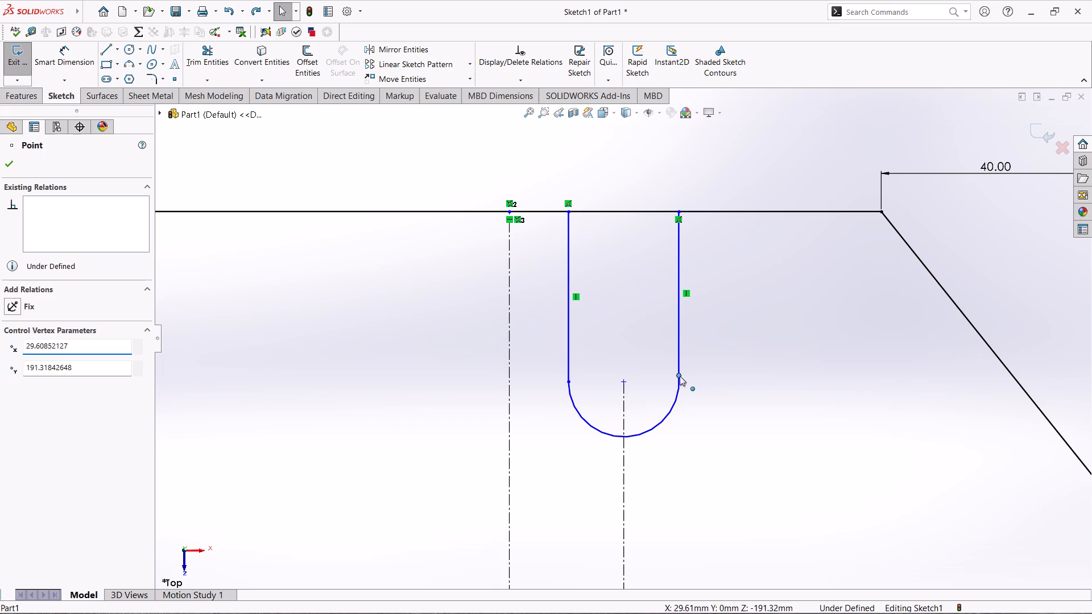
click(702, 379)
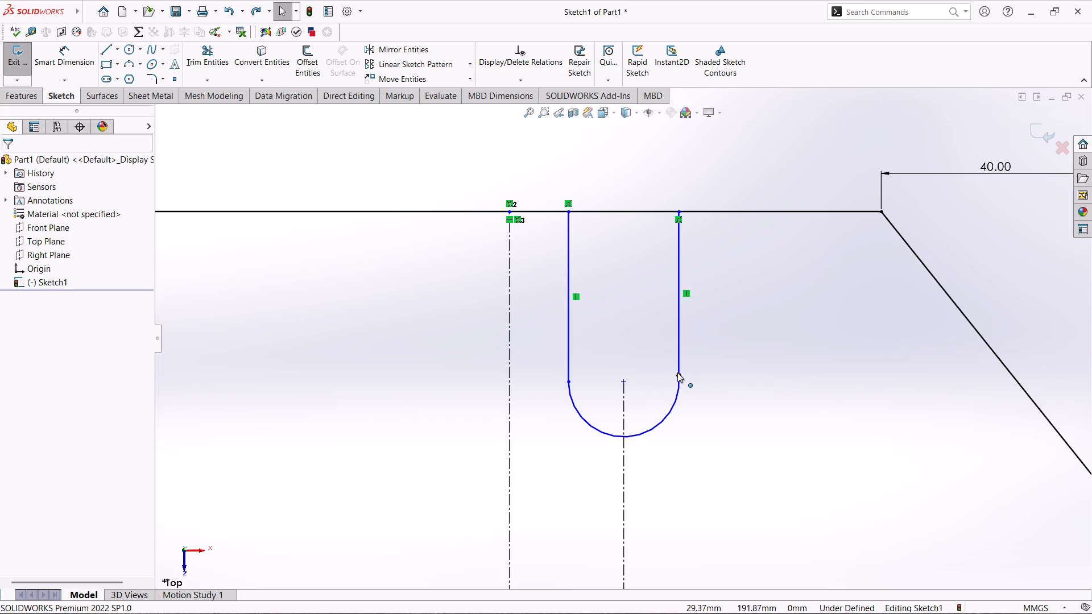
ctrl+click(677, 376)
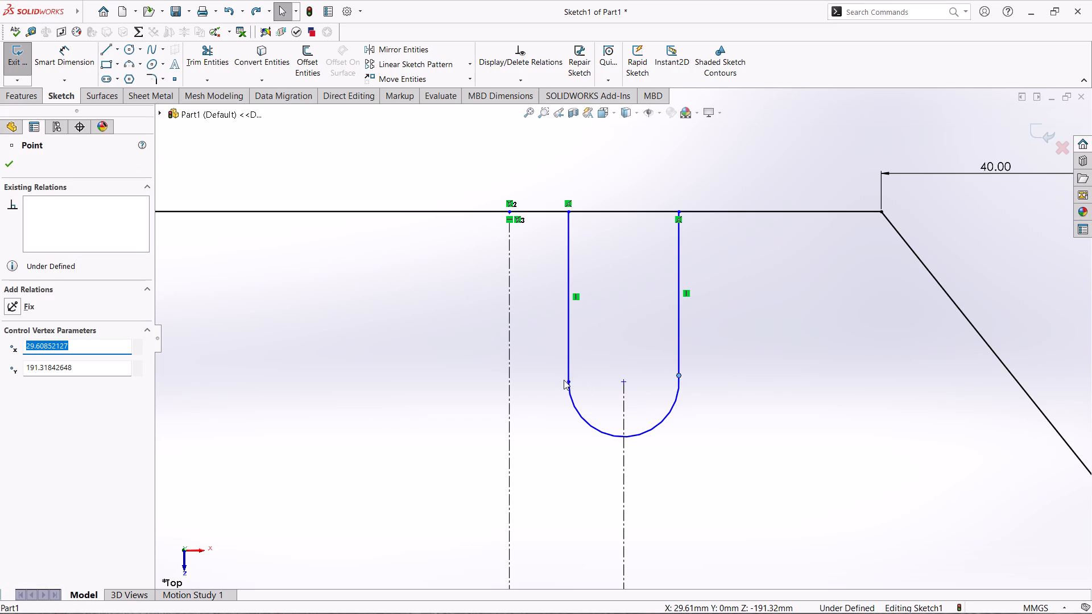
ctrl+click(572, 381)
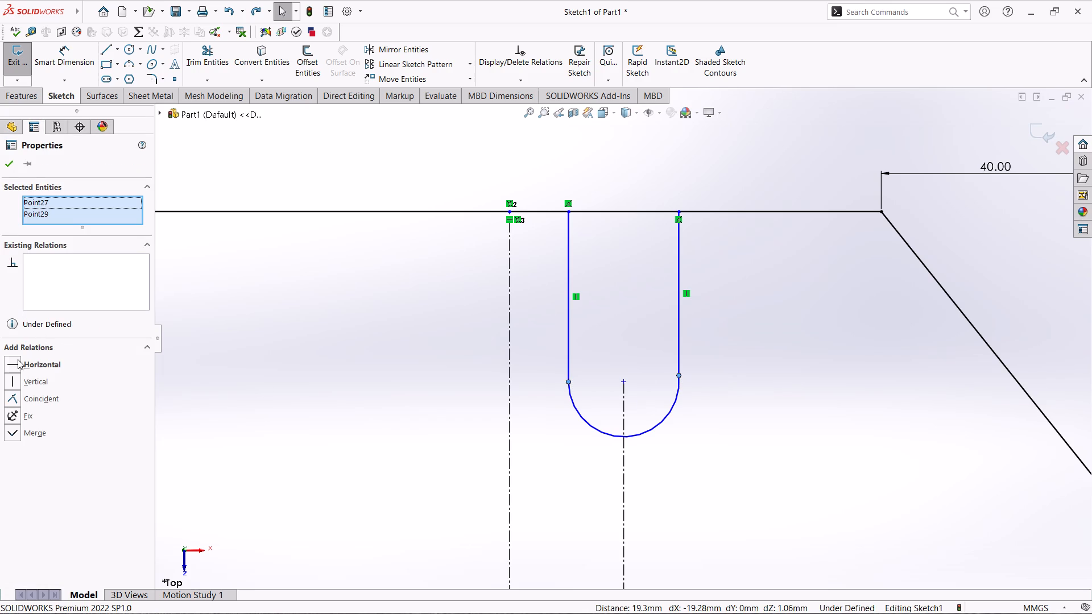
click(10, 361)
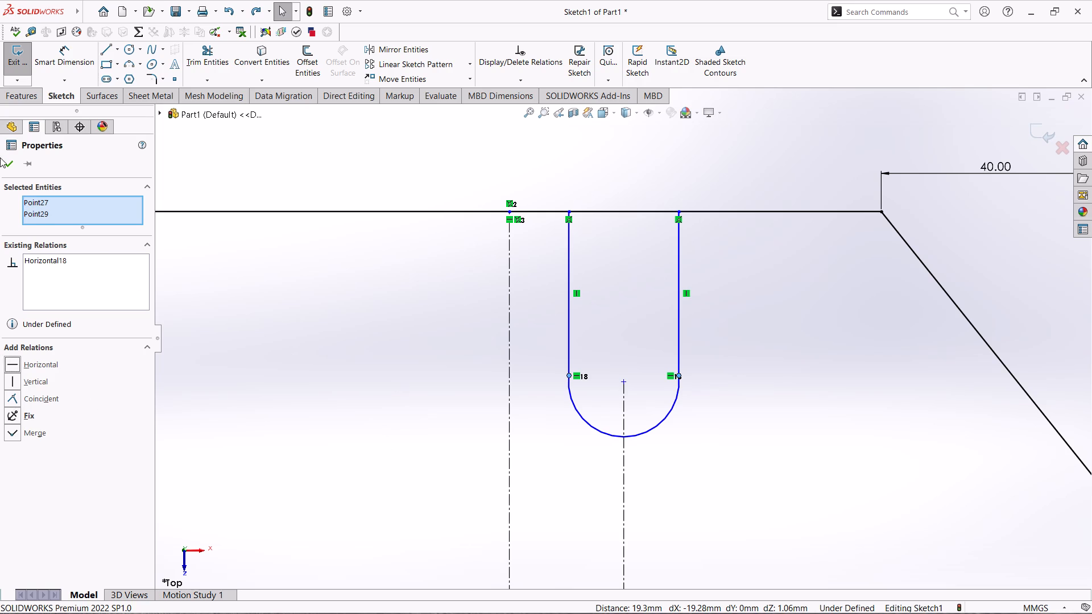
click(14, 163)
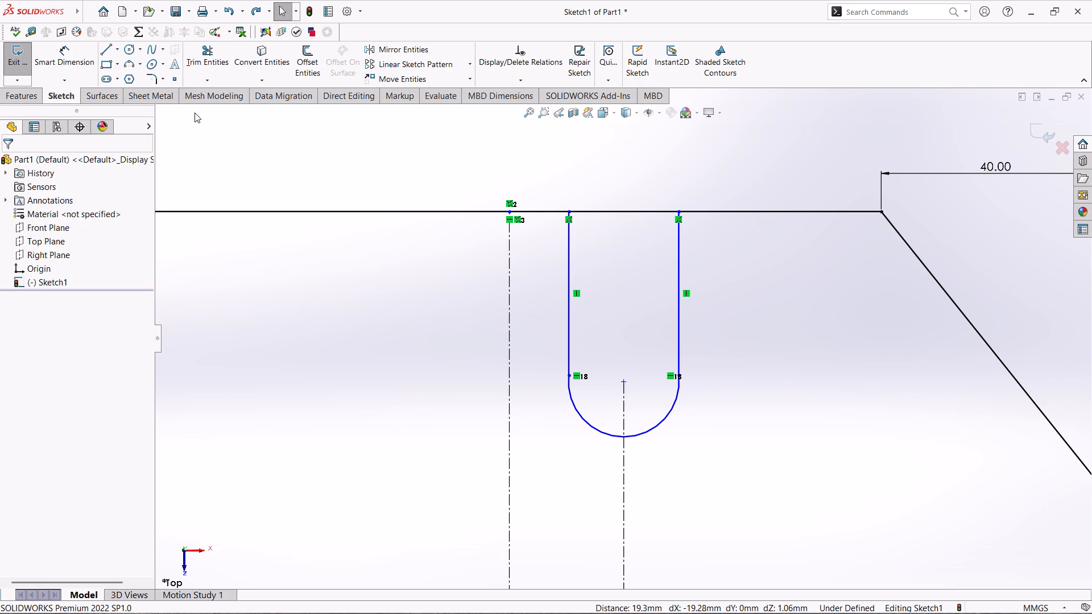
Add a 15 mm width dimension between the top notch's two straight sides.
click(57, 60)
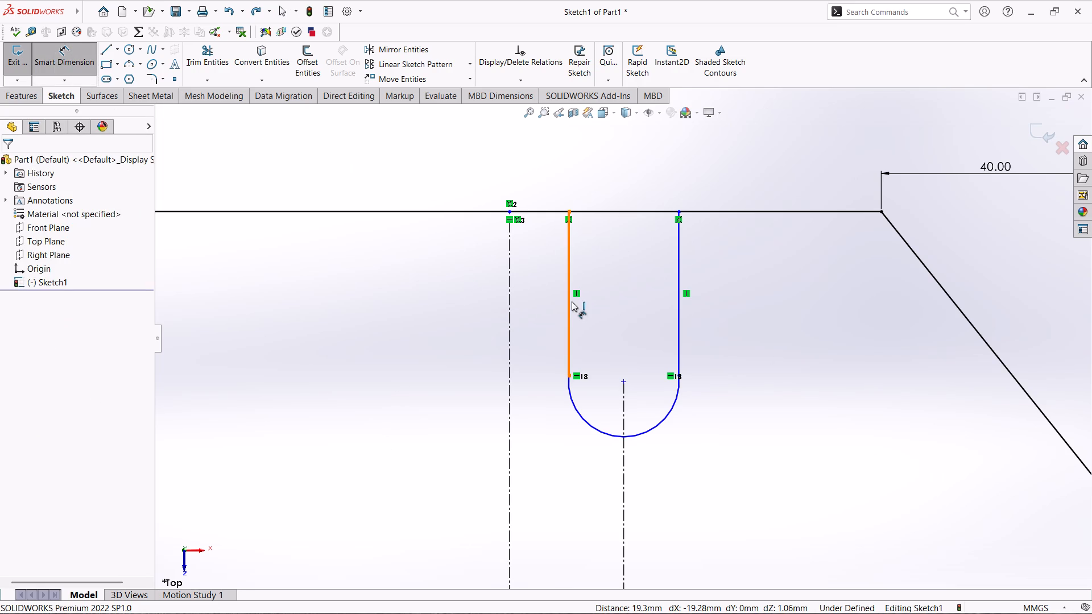
click(570, 302)
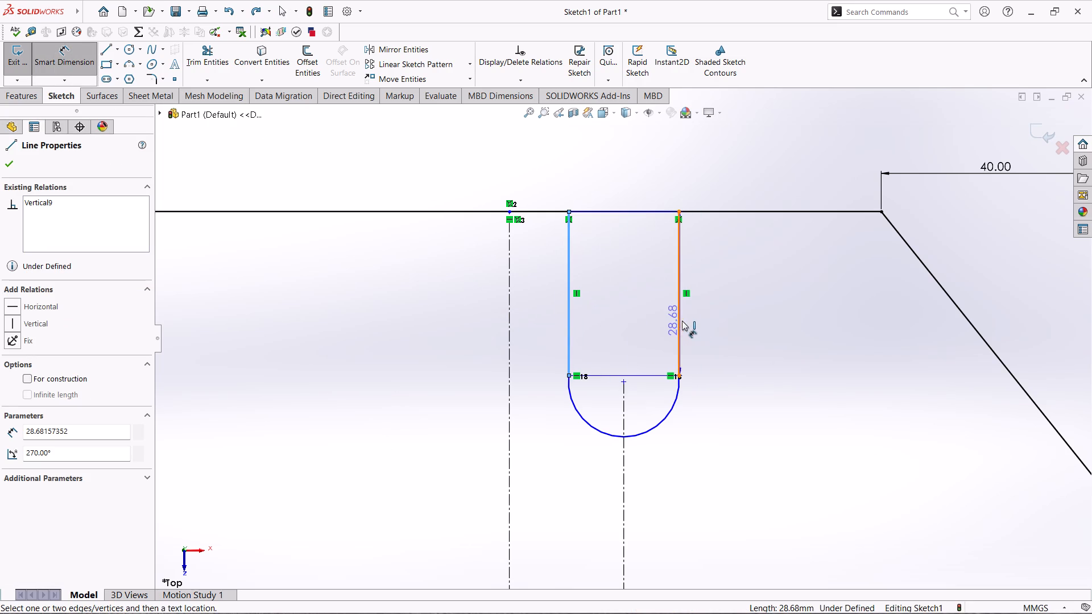
click(680, 321)
click(622, 168)
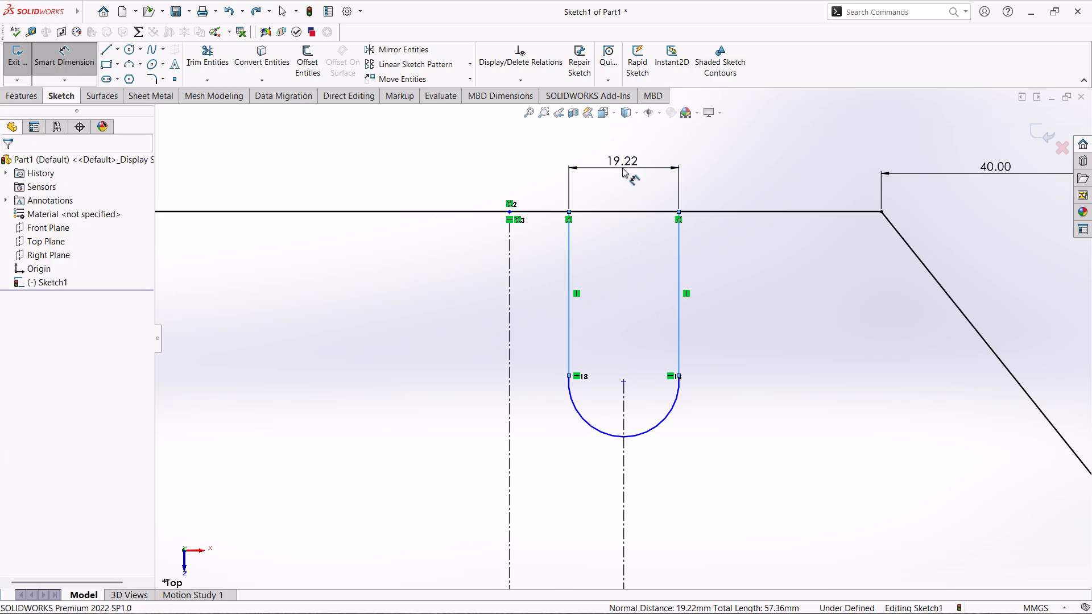
text(15)
key(Return)
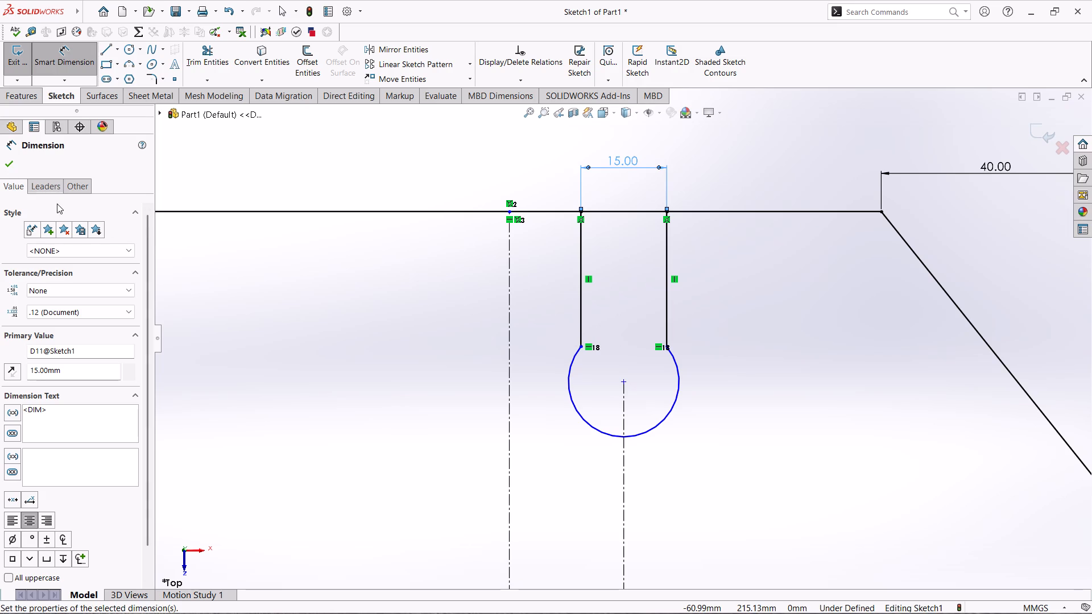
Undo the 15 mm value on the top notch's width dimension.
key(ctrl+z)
Add Tangent relations at both points where the top notch's straight sides meet its arc.
scroll(551, 375, down, 2)
click(577, 372)
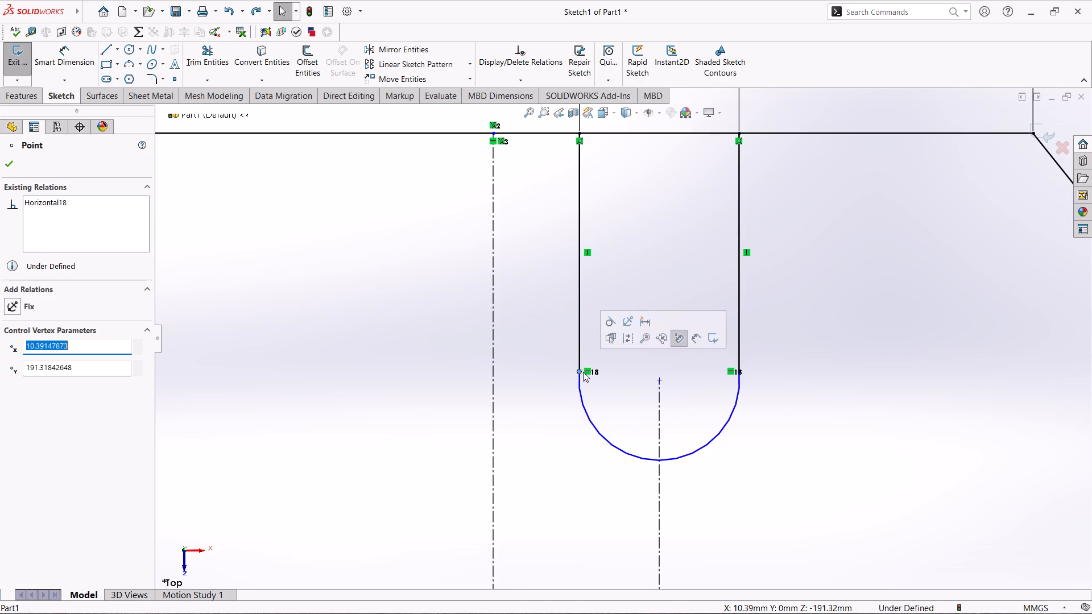
click(611, 325)
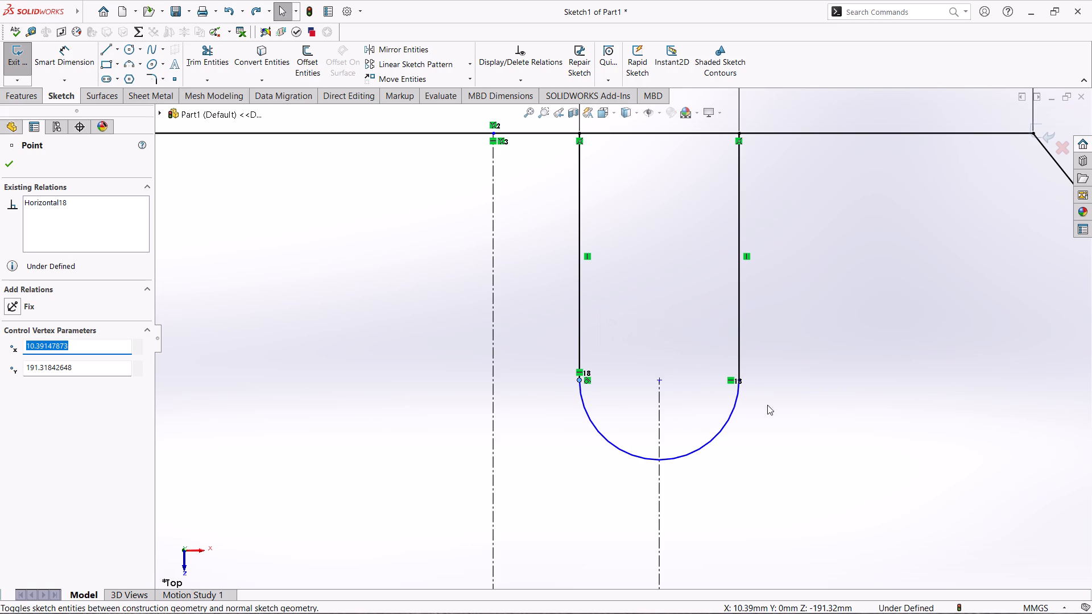
click(740, 383)
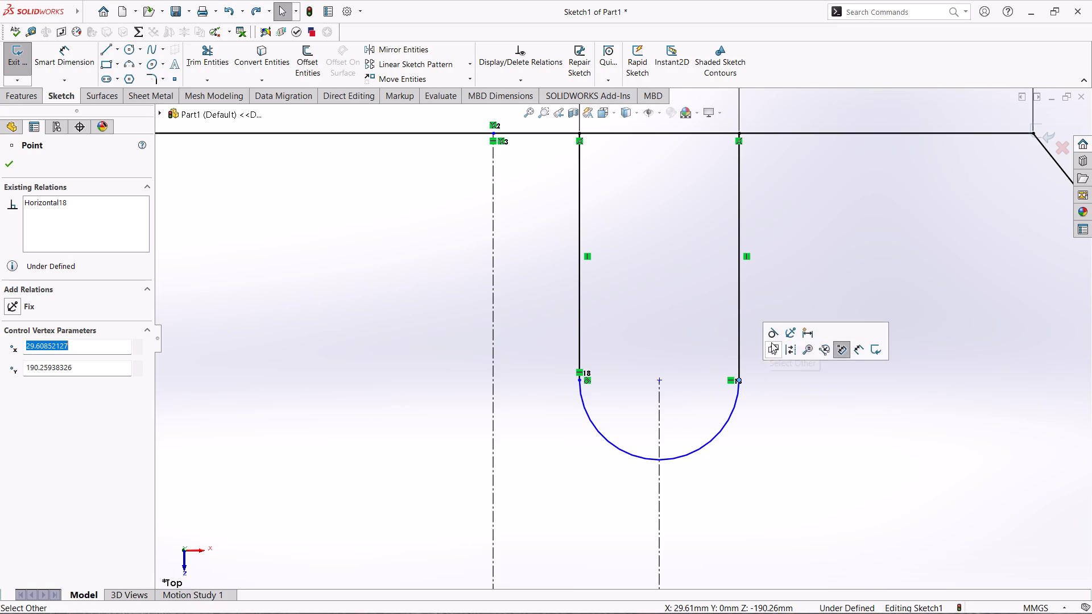
click(777, 336)
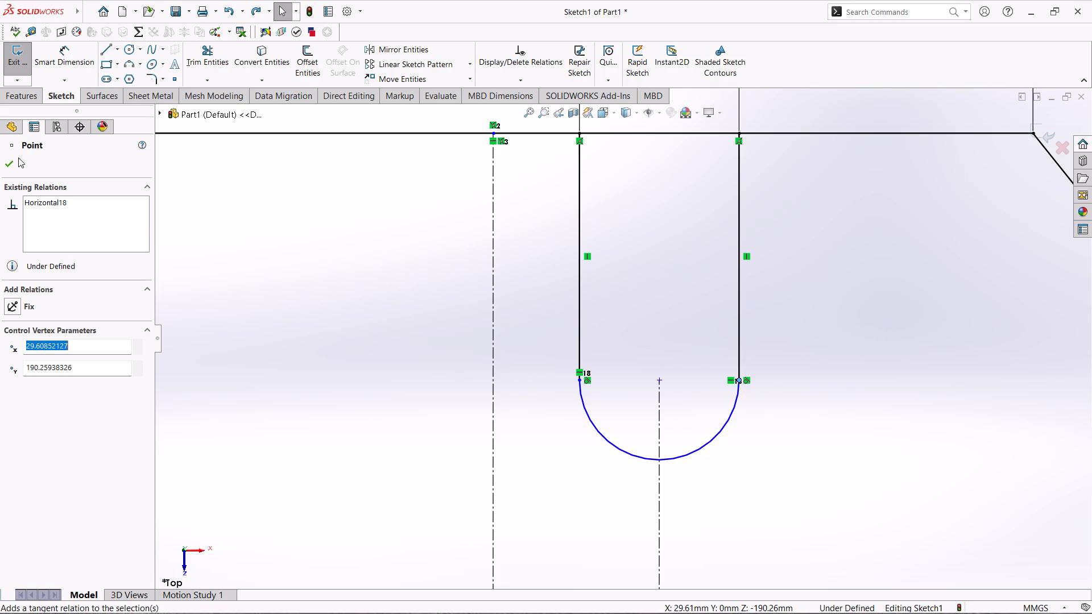
click(16, 160)
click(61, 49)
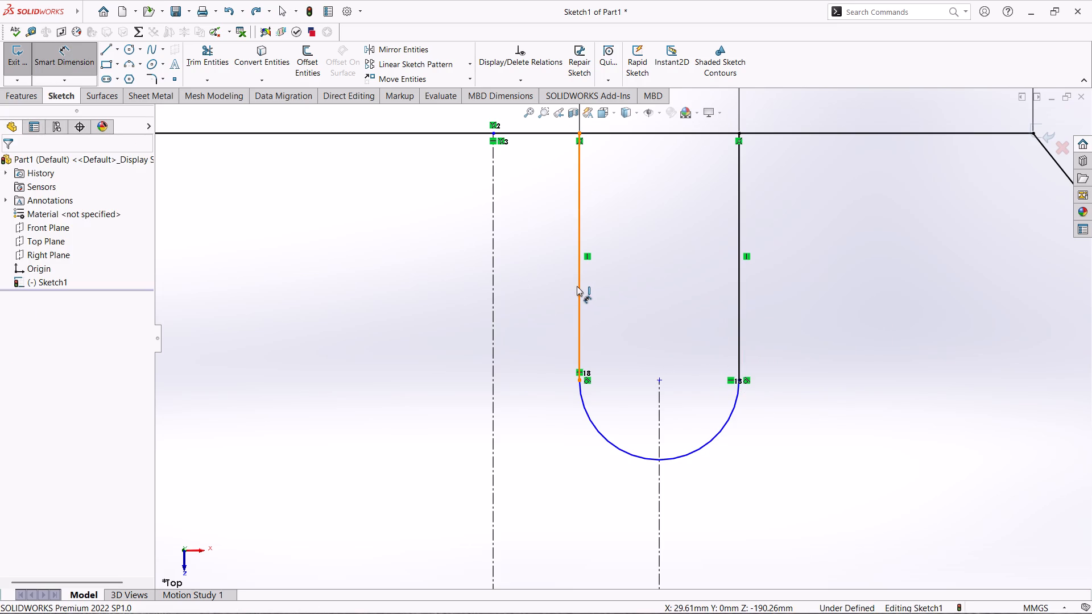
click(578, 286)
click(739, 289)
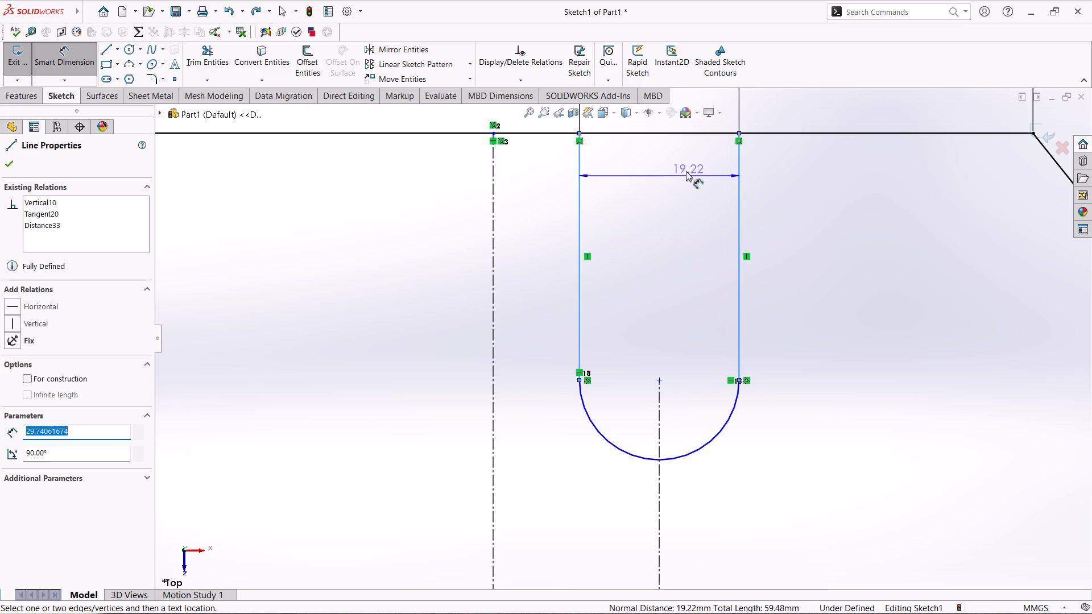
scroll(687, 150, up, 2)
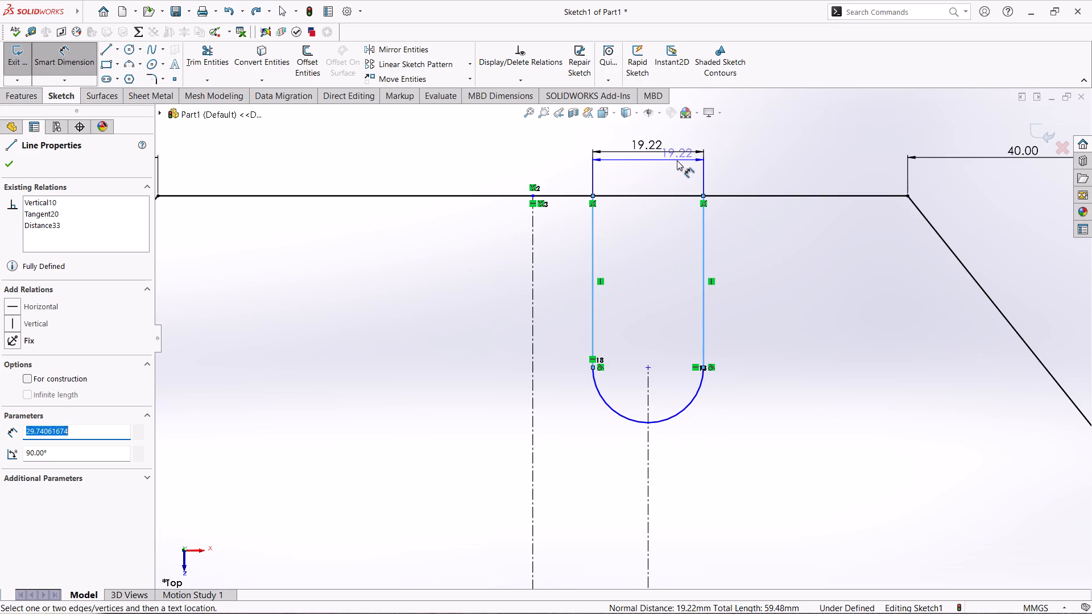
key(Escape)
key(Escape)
Set the top notch's existing width dimension to 15 mm.
click(647, 143)
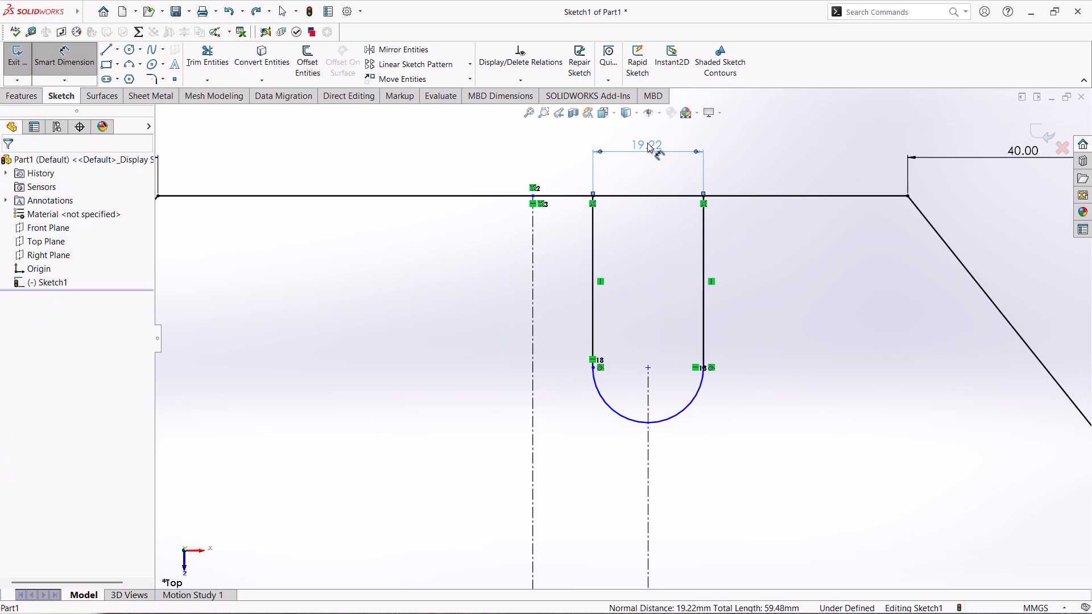
click(647, 143)
text(15)
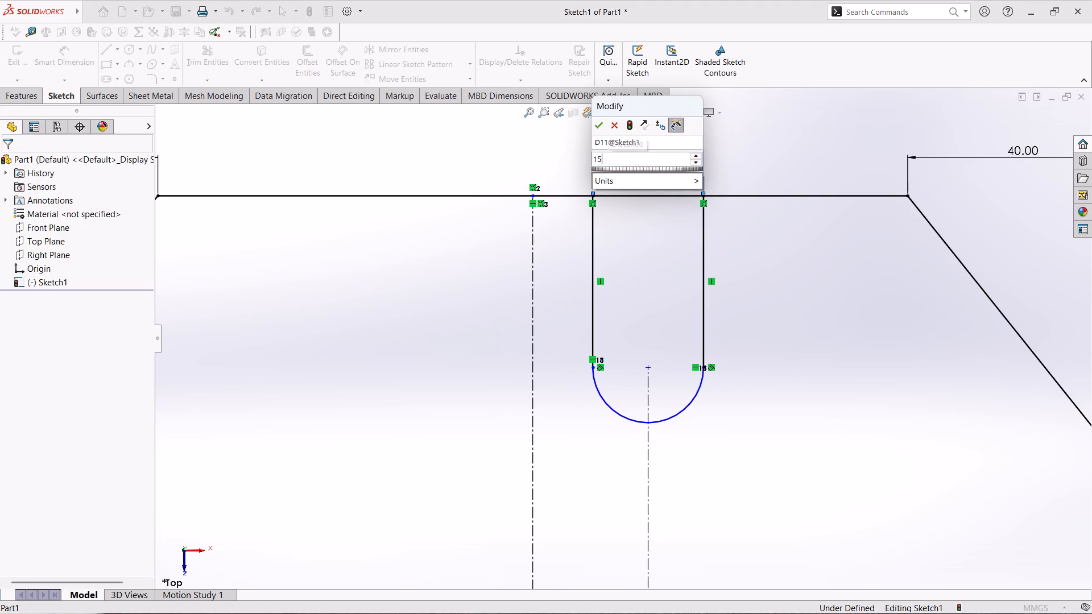
key(Return)
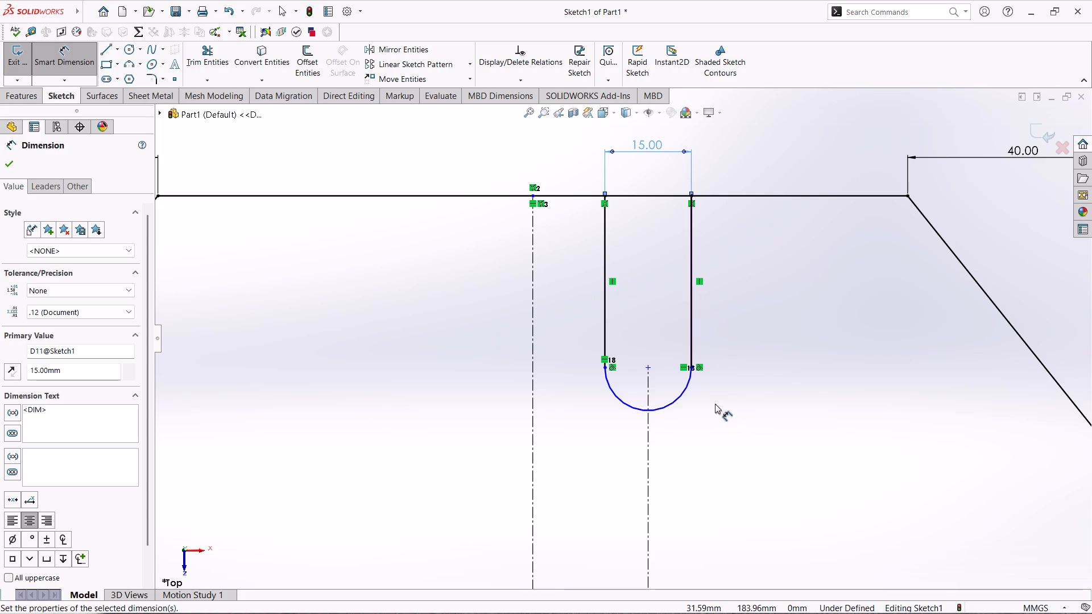
Add a 180 mm vertical dimension between the arc centres of the bottom notch and the top notch.
scroll(741, 427, up, 5)
scroll(671, 401, up, 4)
scroll(674, 403, down, 3)
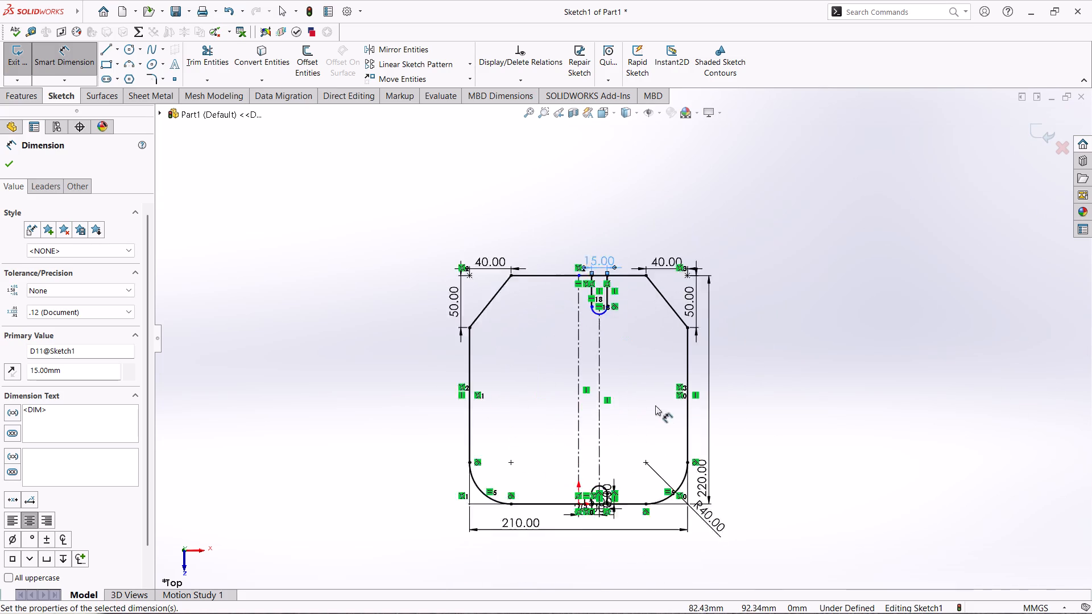
scroll(586, 385, down, 3)
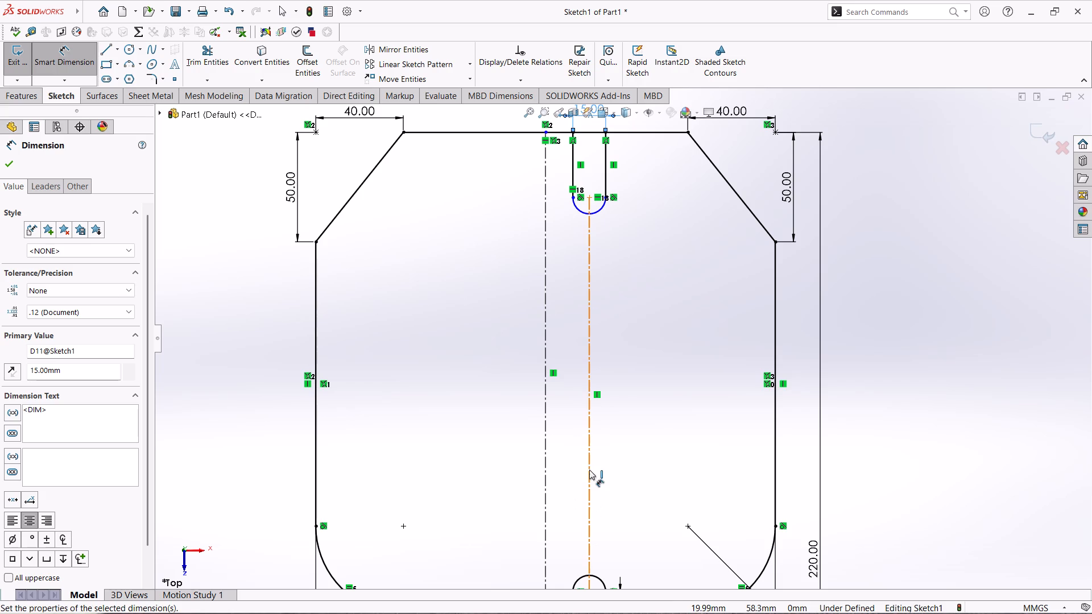
click(54, 57)
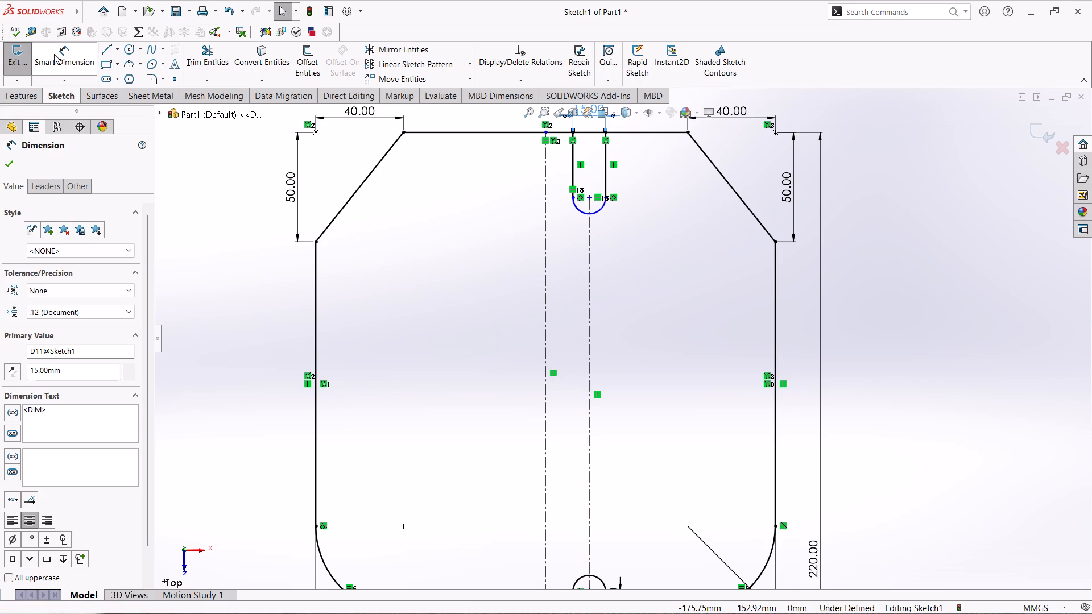
click(588, 196)
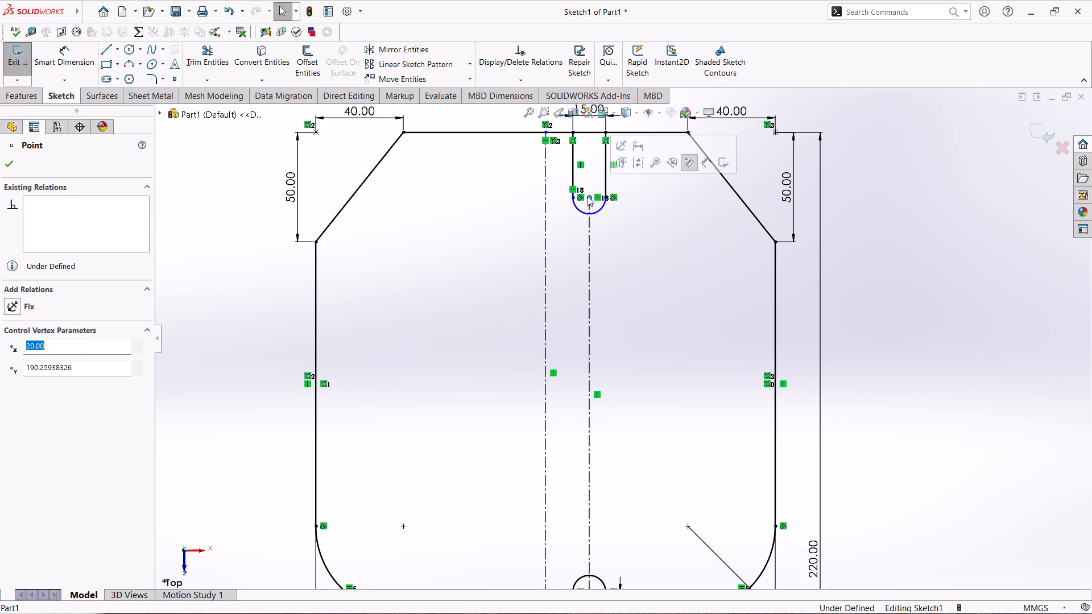
scroll(600, 541, down, 1)
scroll(597, 506, up, 2)
scroll(601, 517, down, 6)
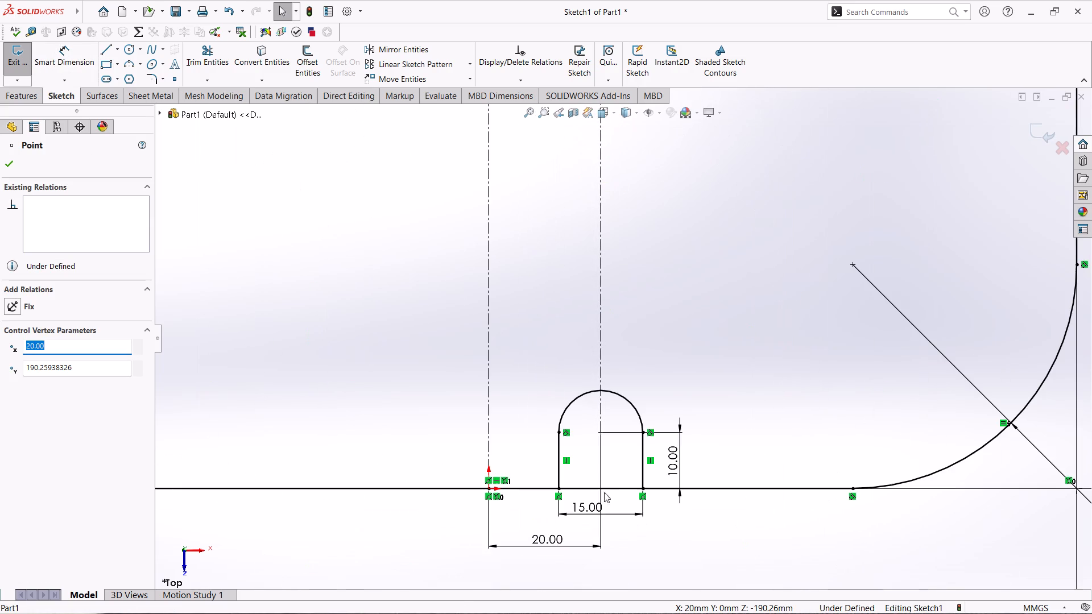
click(601, 432)
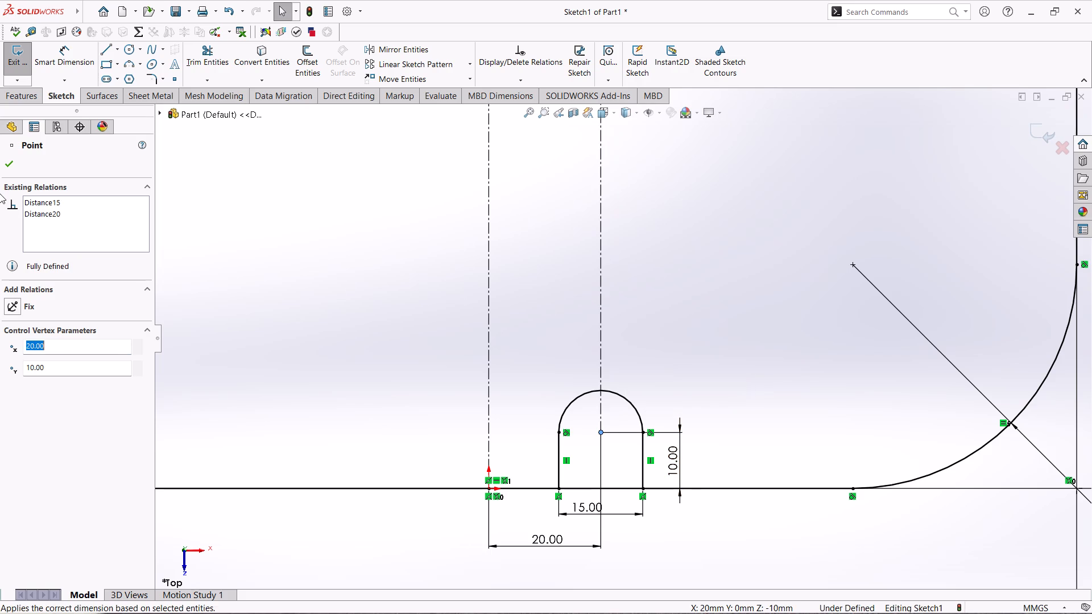
click(61, 61)
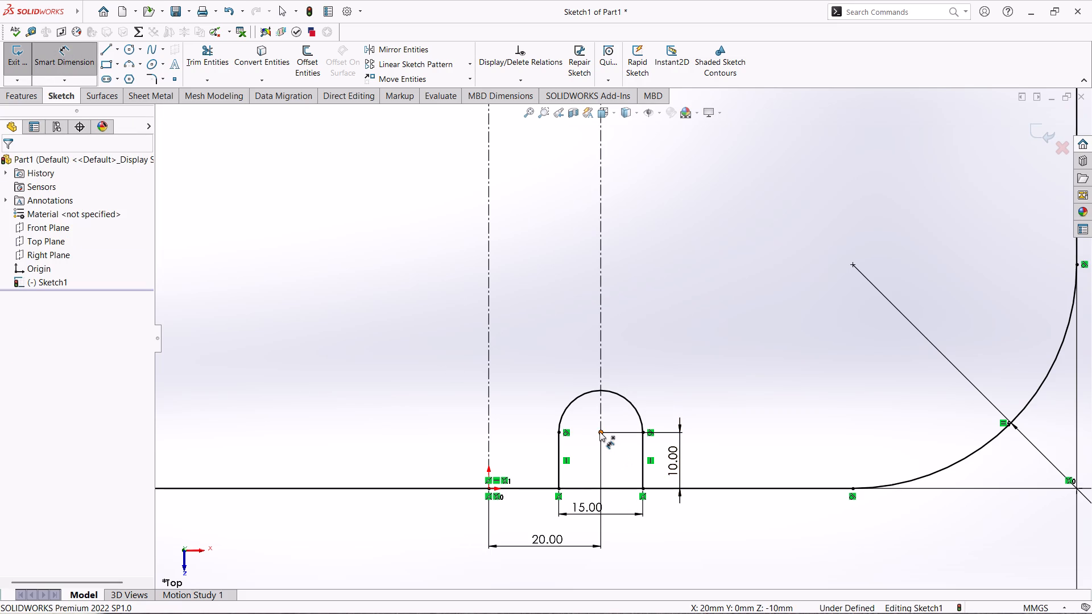
click(599, 432)
scroll(621, 395, up, 8)
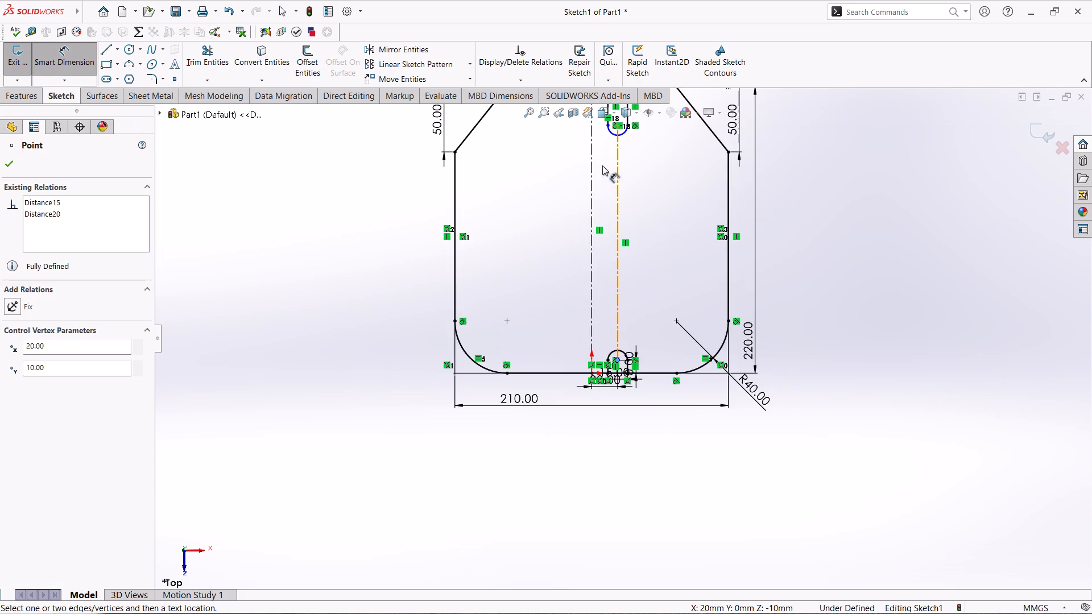
scroll(611, 141, down, 7)
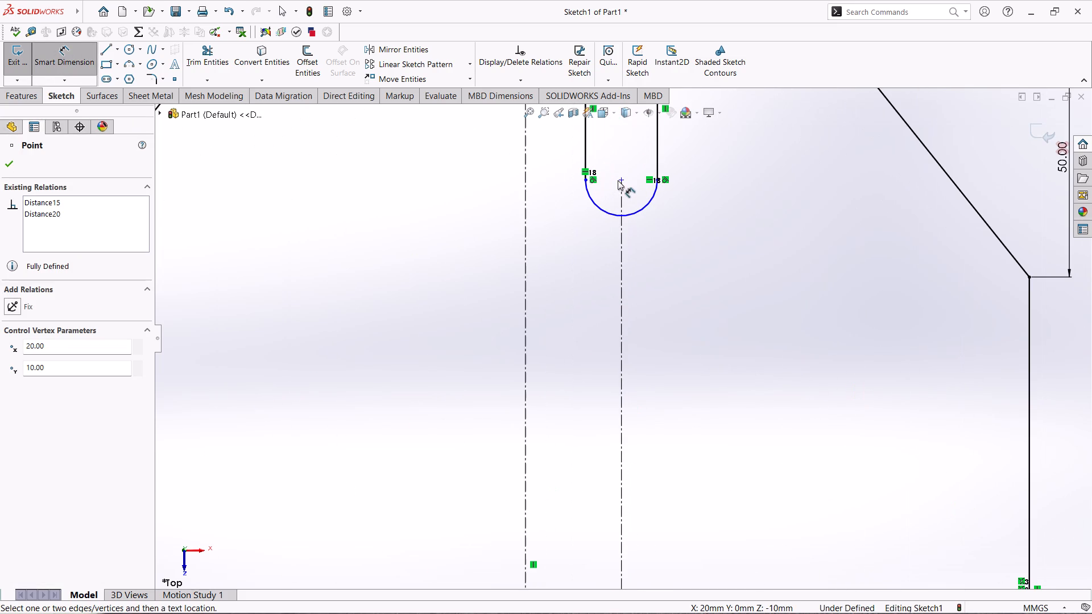
click(621, 181)
click(710, 231)
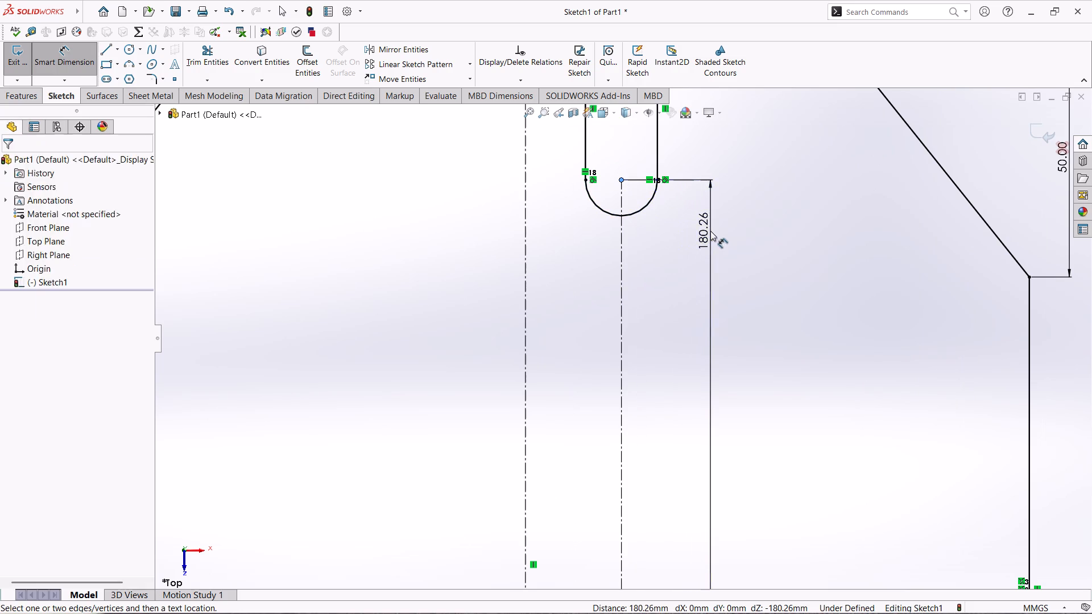
text(180)
key(Return)
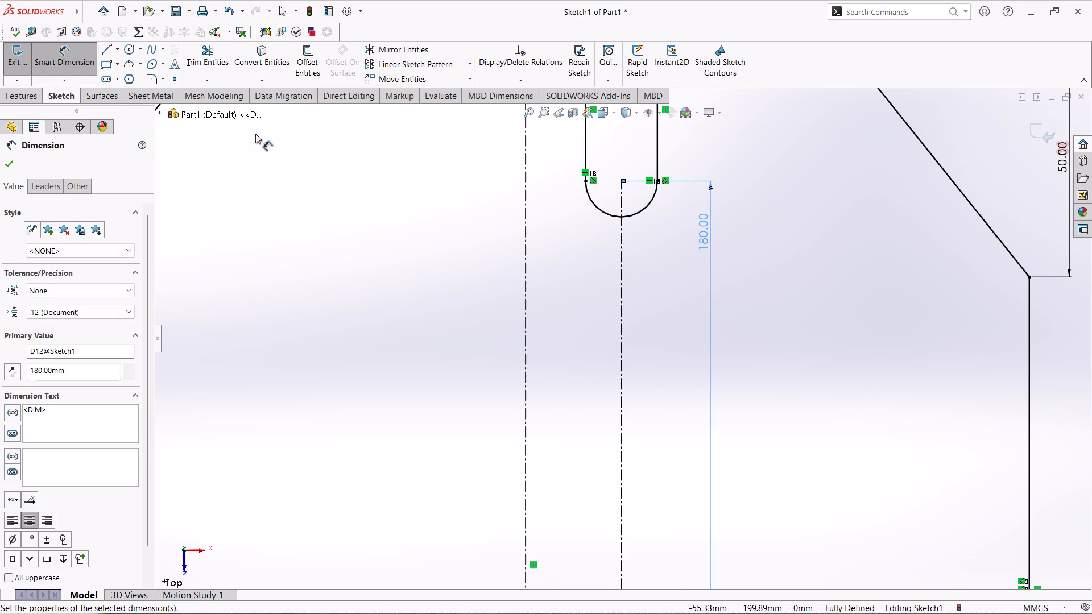
click(1, 168)
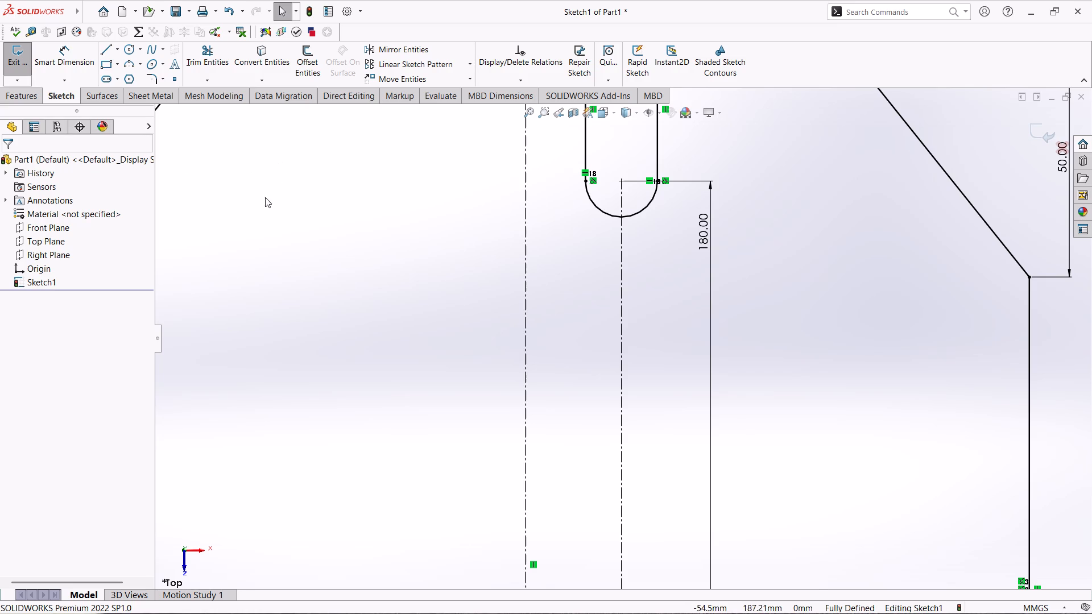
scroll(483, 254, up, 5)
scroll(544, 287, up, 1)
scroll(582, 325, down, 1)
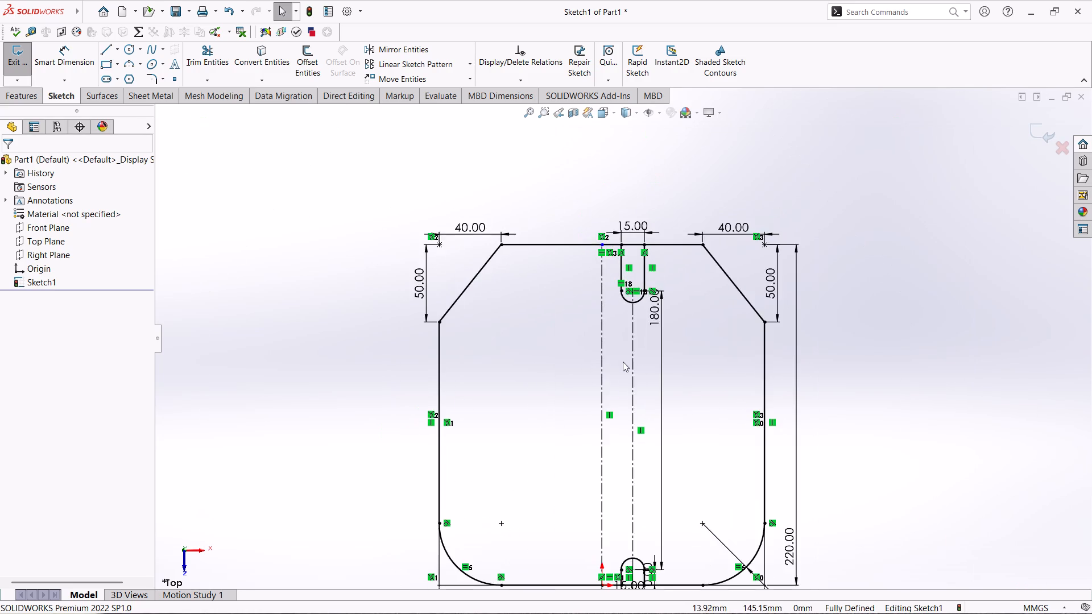
Extrude the notched profile region 30 mm as a blind boss from the sketch plane.
scroll(623, 362, up, 2)
scroll(622, 397, down, 2)
scroll(620, 396, up, 1)
scroll(618, 395, down, 1)
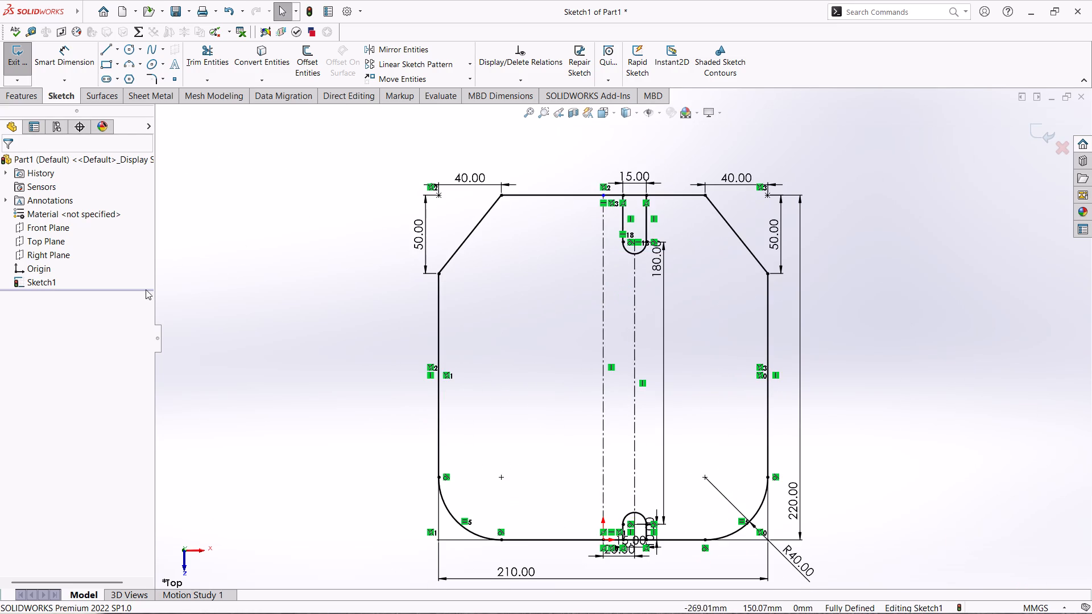
click(27, 97)
click(14, 57)
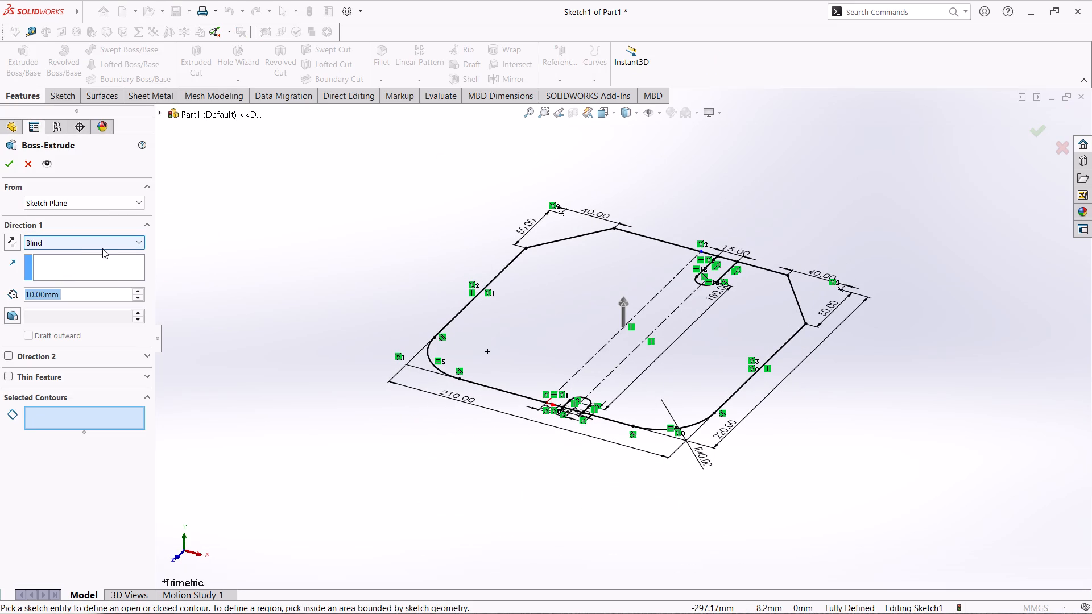
click(518, 317)
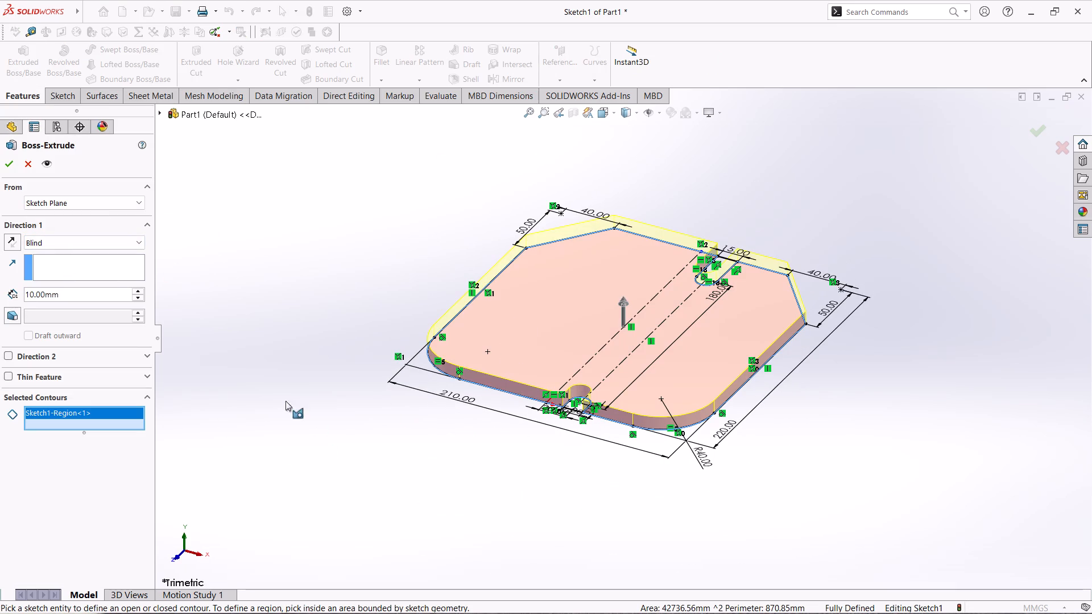
middle_drag(691, 309, 682, 356)
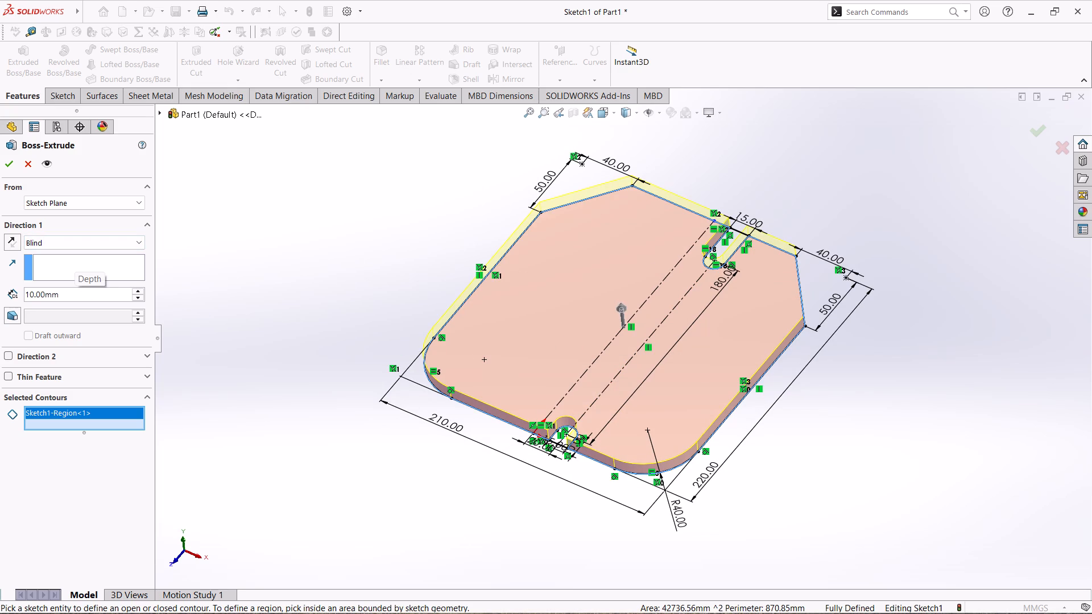
drag(68, 294, 13, 299)
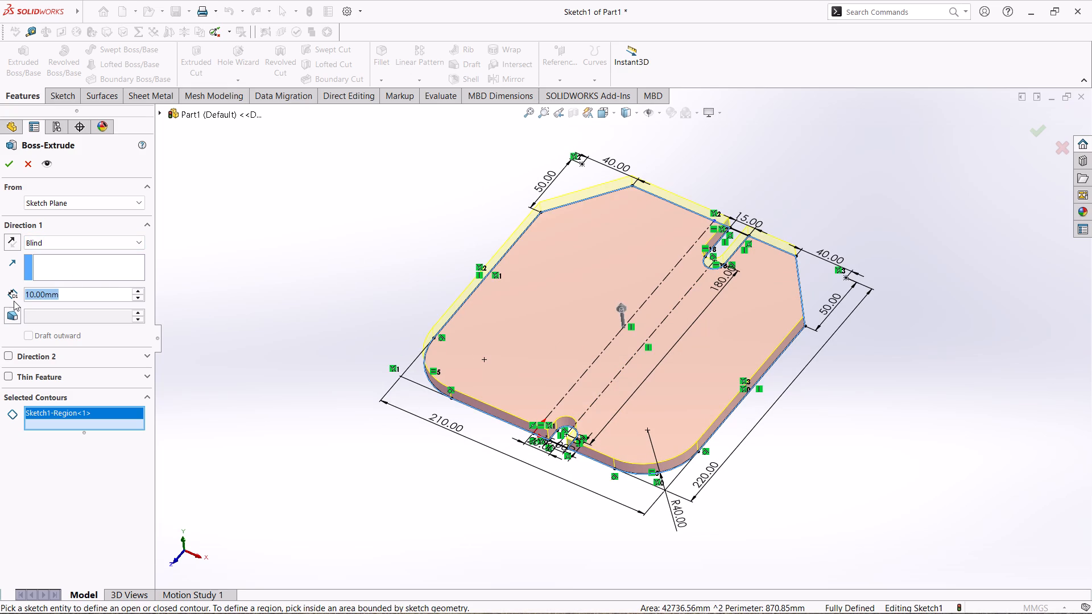
text(30)
key(Return)
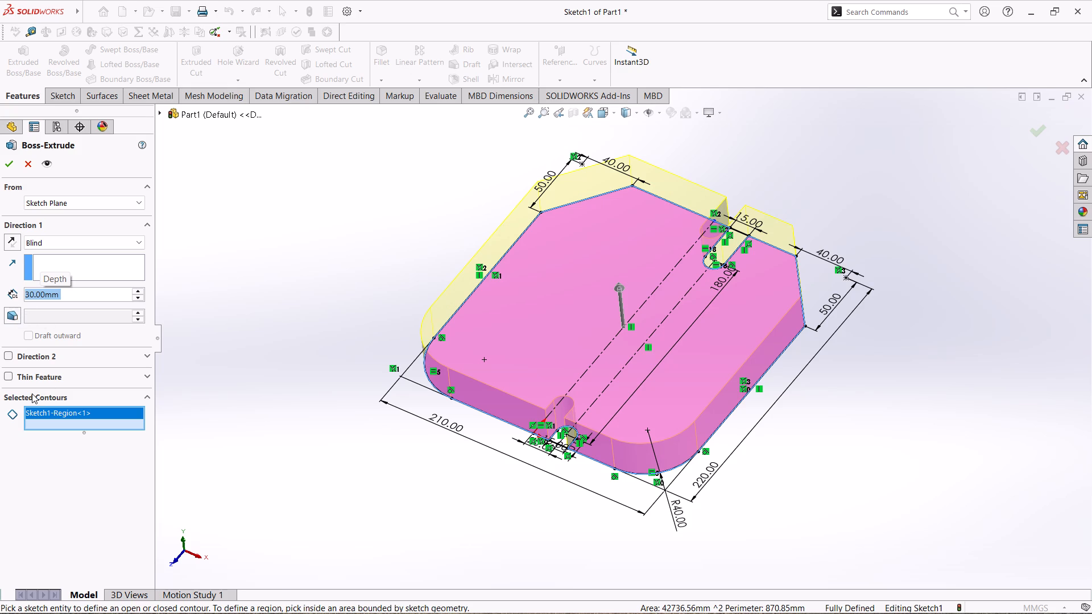
middle_drag(444, 501, 463, 446)
click(13, 161)
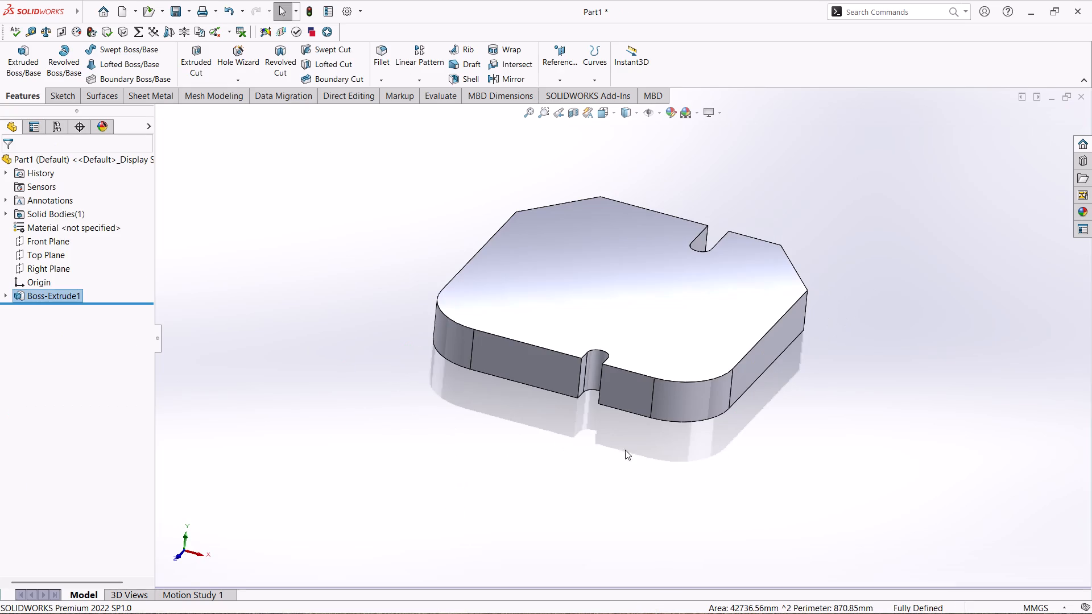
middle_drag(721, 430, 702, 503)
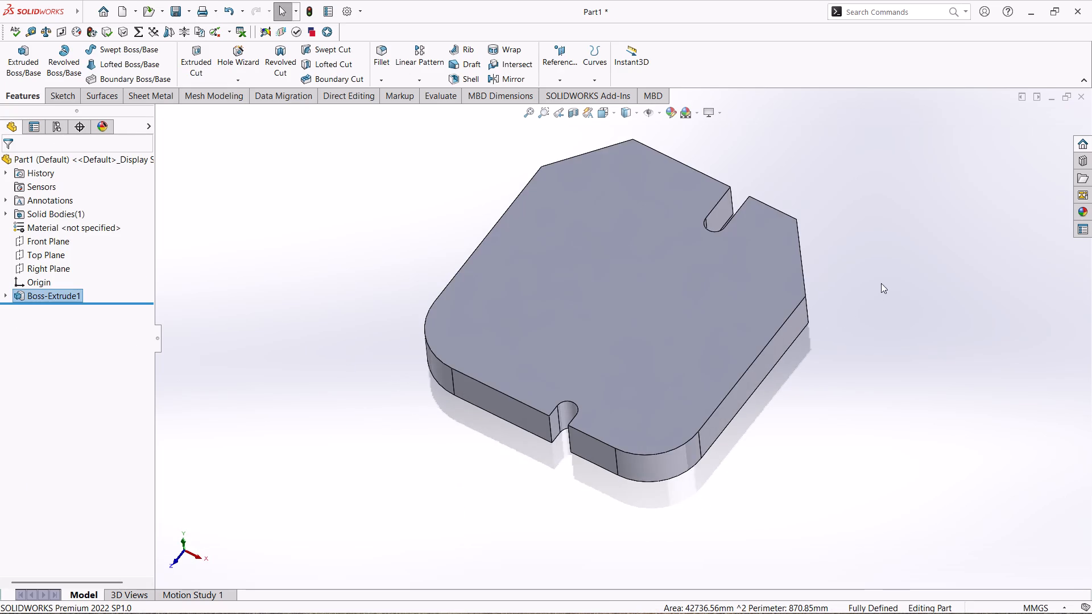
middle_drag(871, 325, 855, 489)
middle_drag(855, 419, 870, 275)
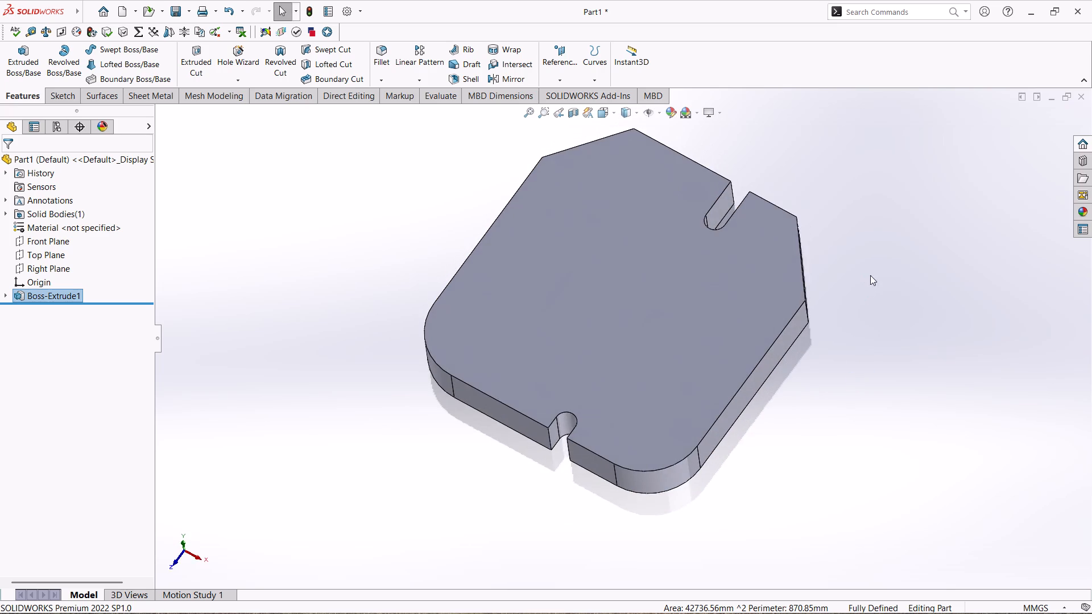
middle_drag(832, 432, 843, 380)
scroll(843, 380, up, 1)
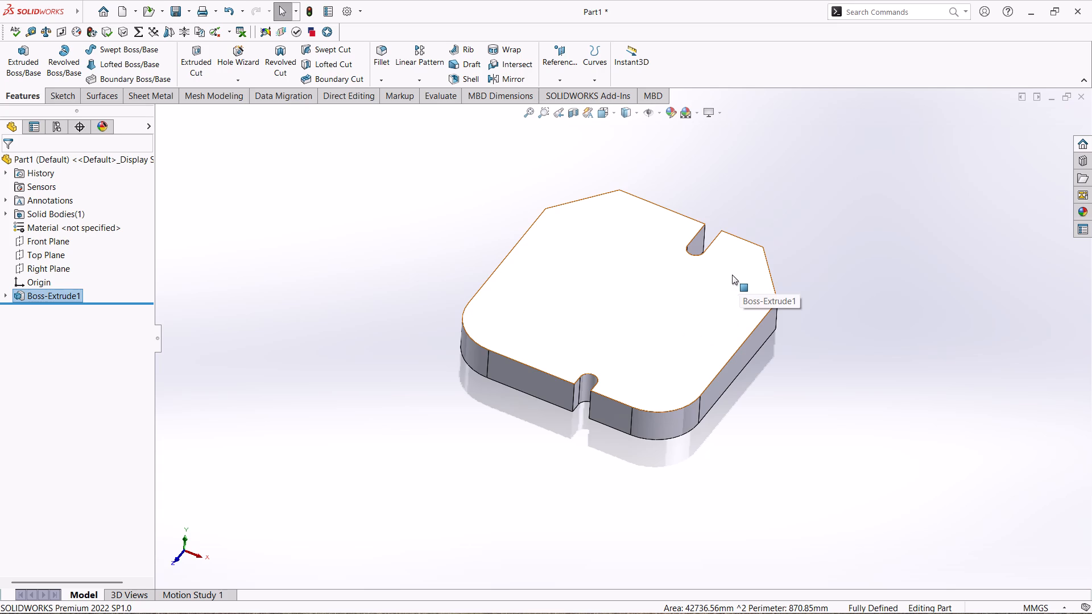
Apply the cast iron appearance from the Metal library's Iron category to the selected extruded feature.
click(1090, 210)
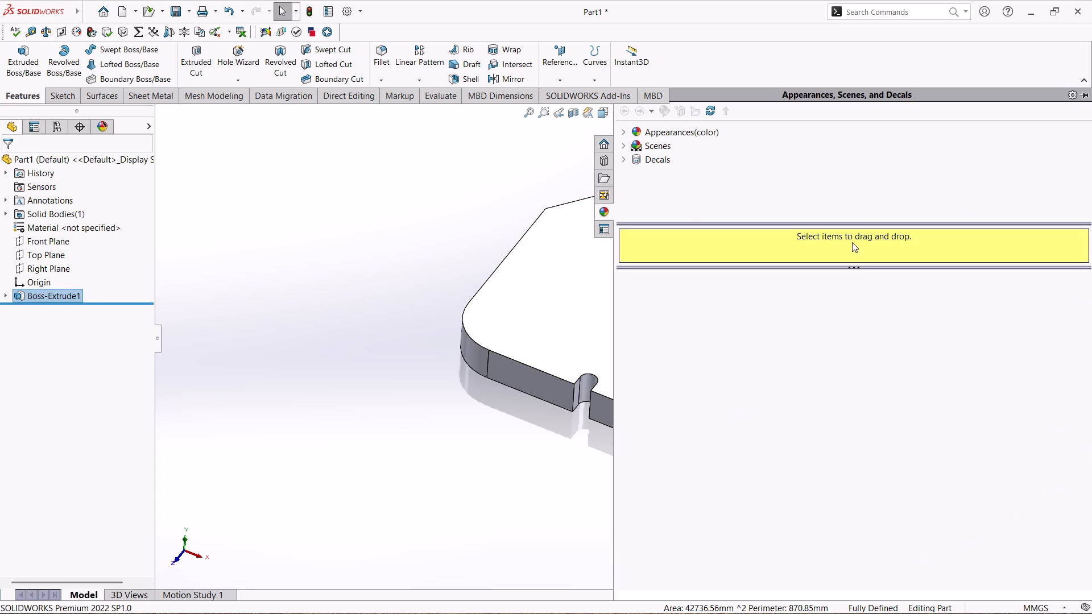
click(625, 135)
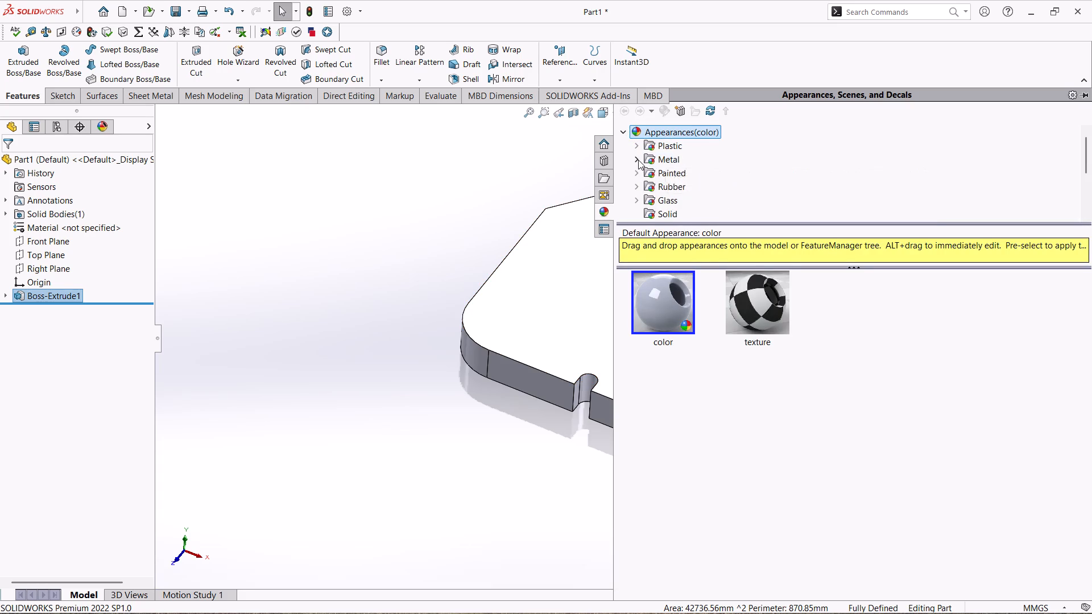
click(638, 160)
click(680, 148)
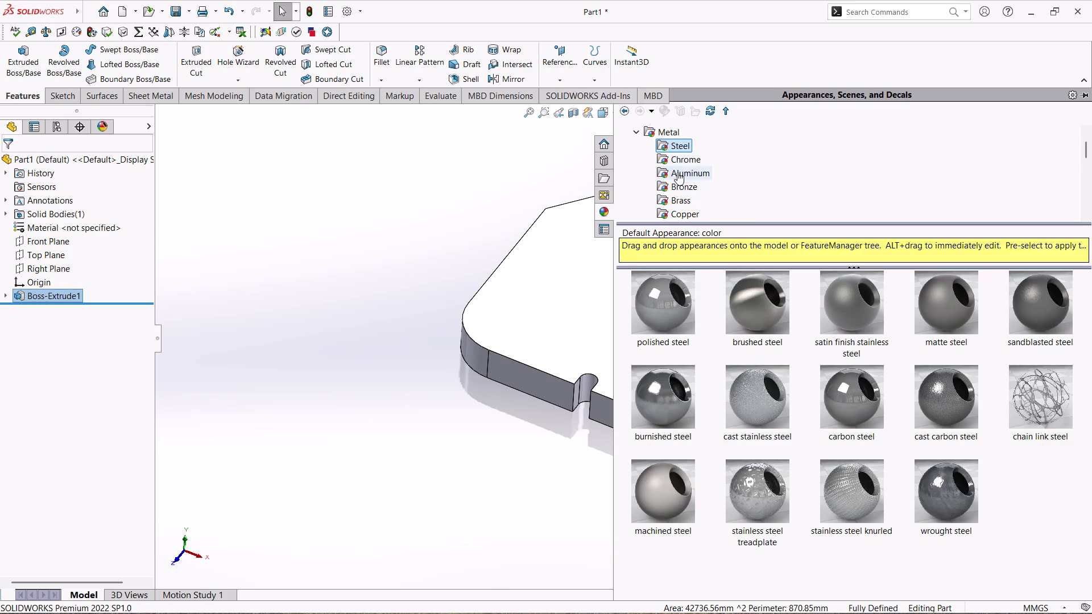
scroll(688, 188, down, 1)
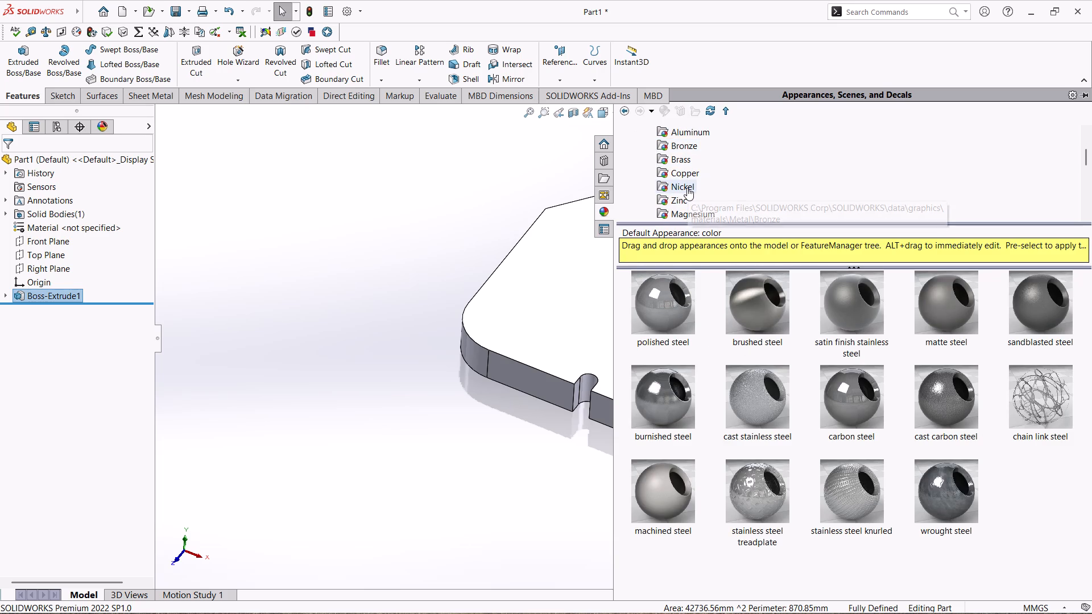
scroll(684, 188, down, 1)
click(666, 186)
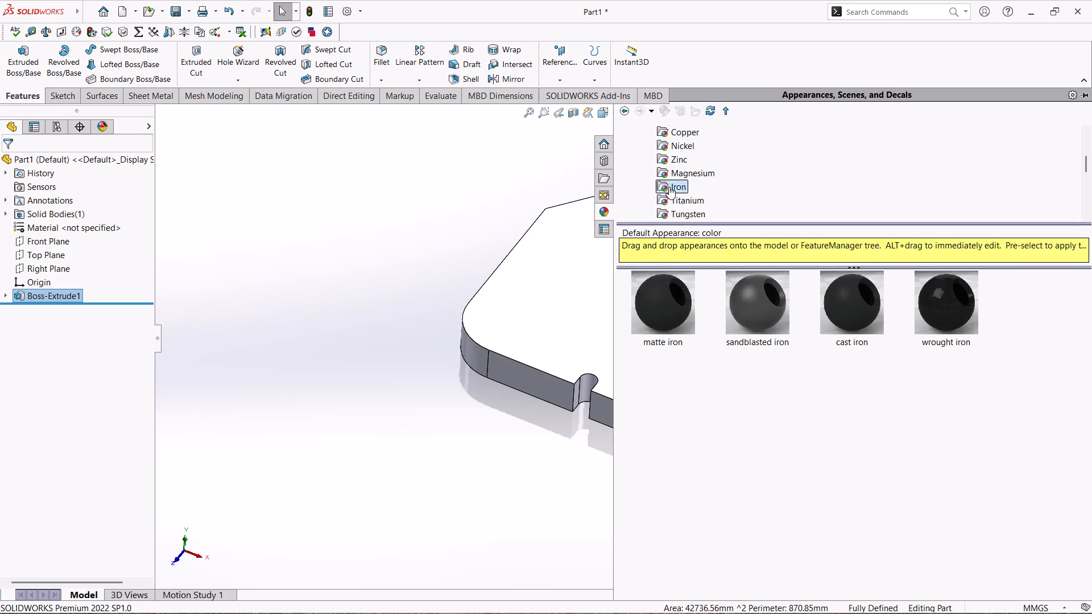
double_click(855, 310)
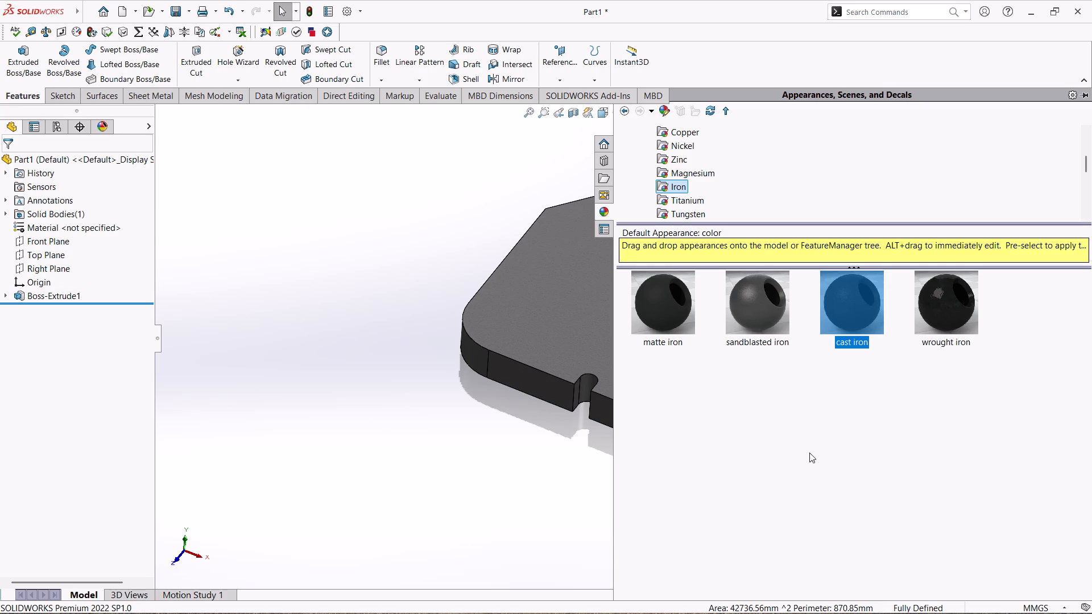
click(810, 455)
click(577, 487)
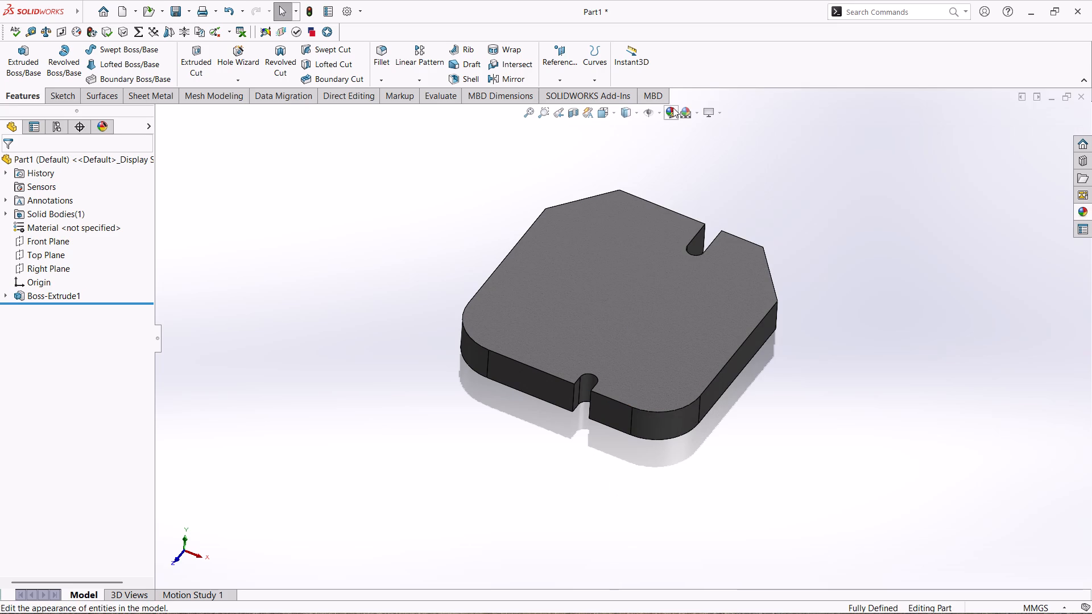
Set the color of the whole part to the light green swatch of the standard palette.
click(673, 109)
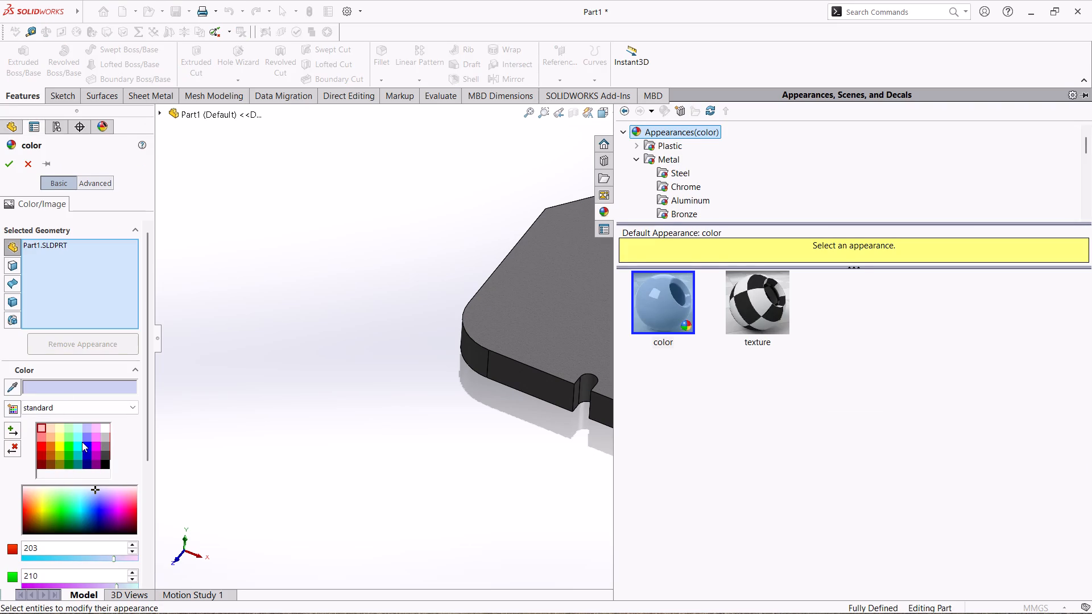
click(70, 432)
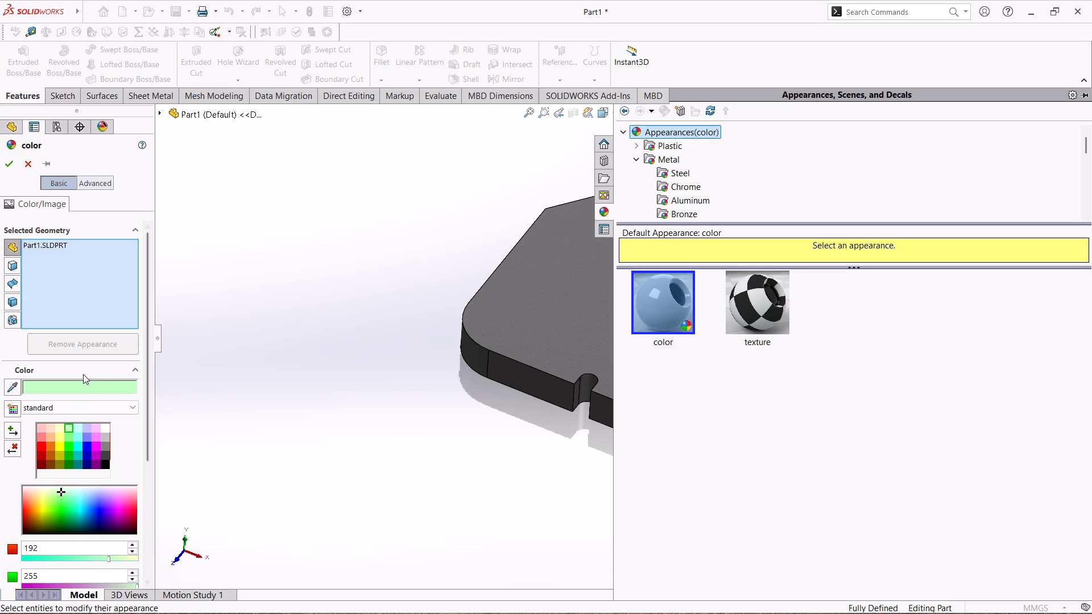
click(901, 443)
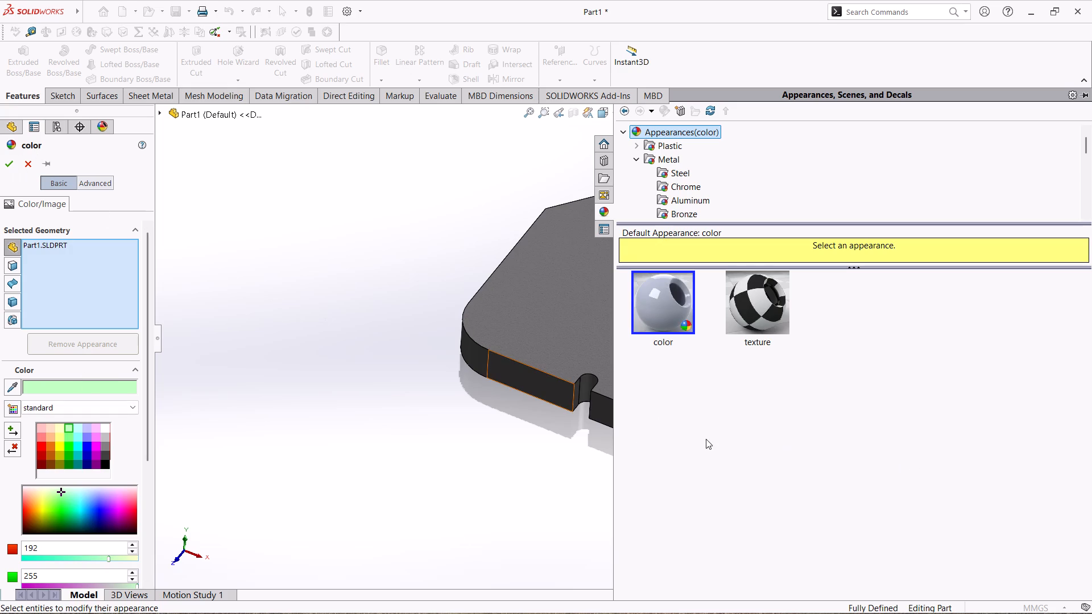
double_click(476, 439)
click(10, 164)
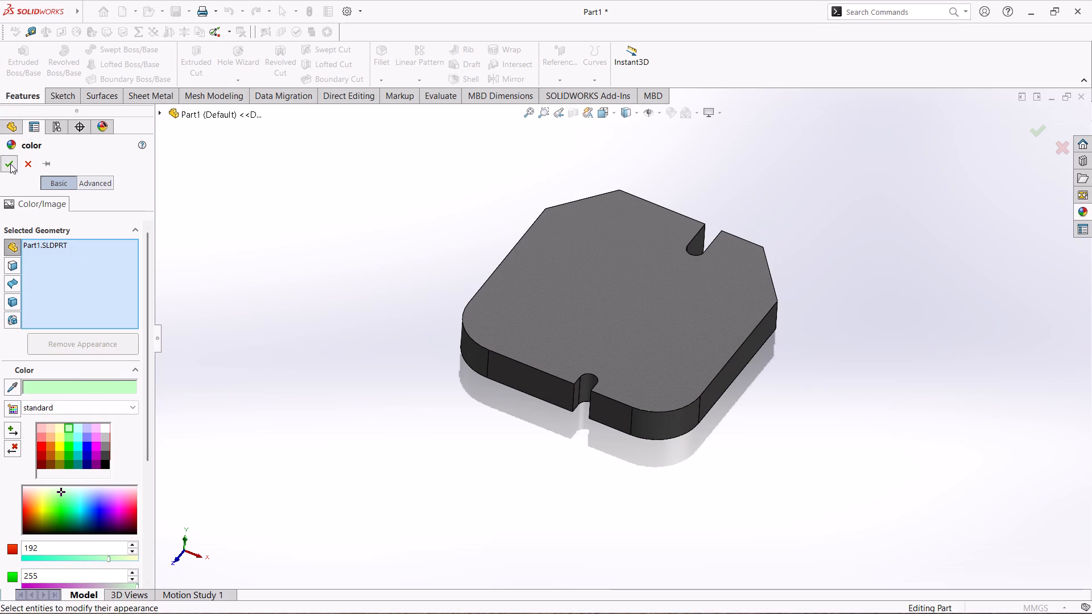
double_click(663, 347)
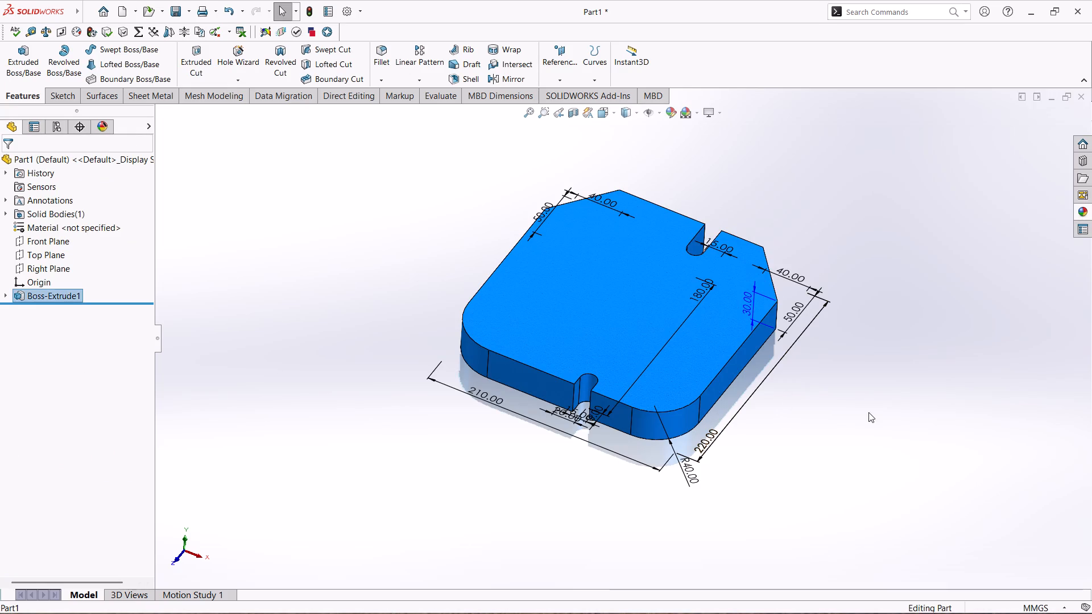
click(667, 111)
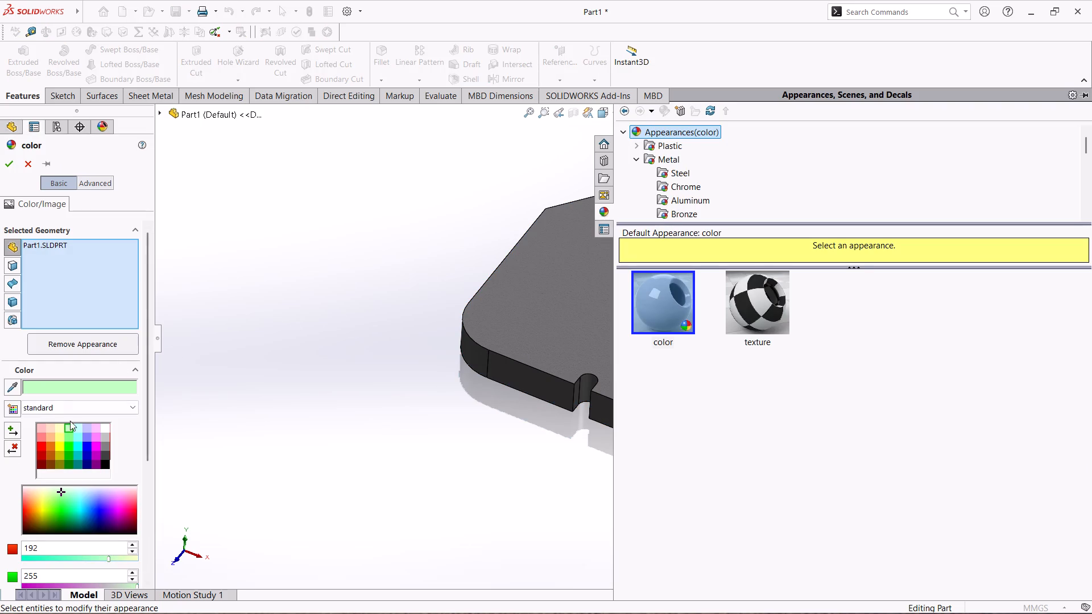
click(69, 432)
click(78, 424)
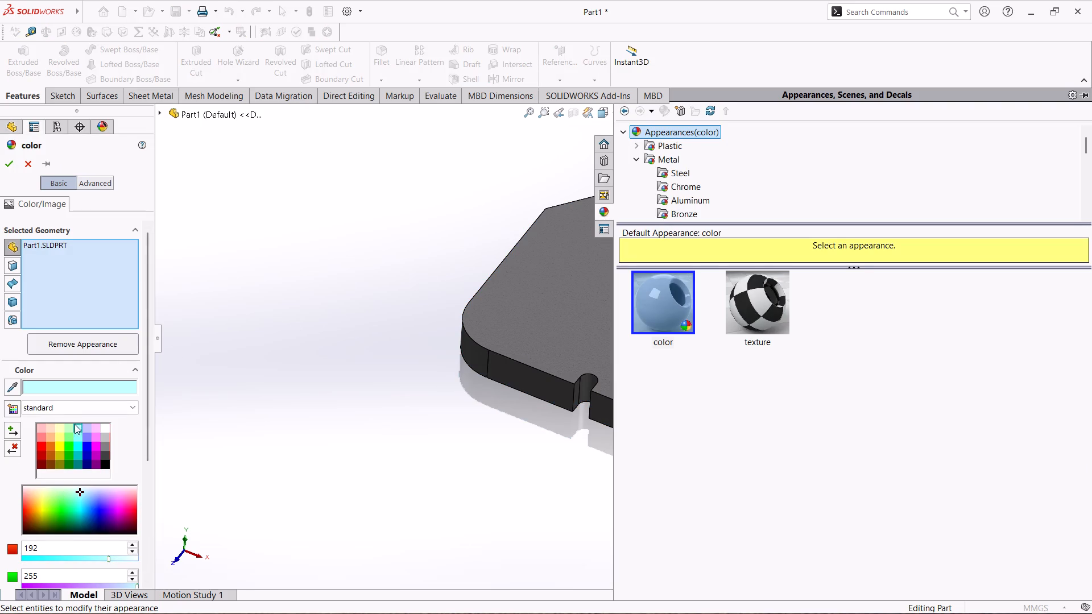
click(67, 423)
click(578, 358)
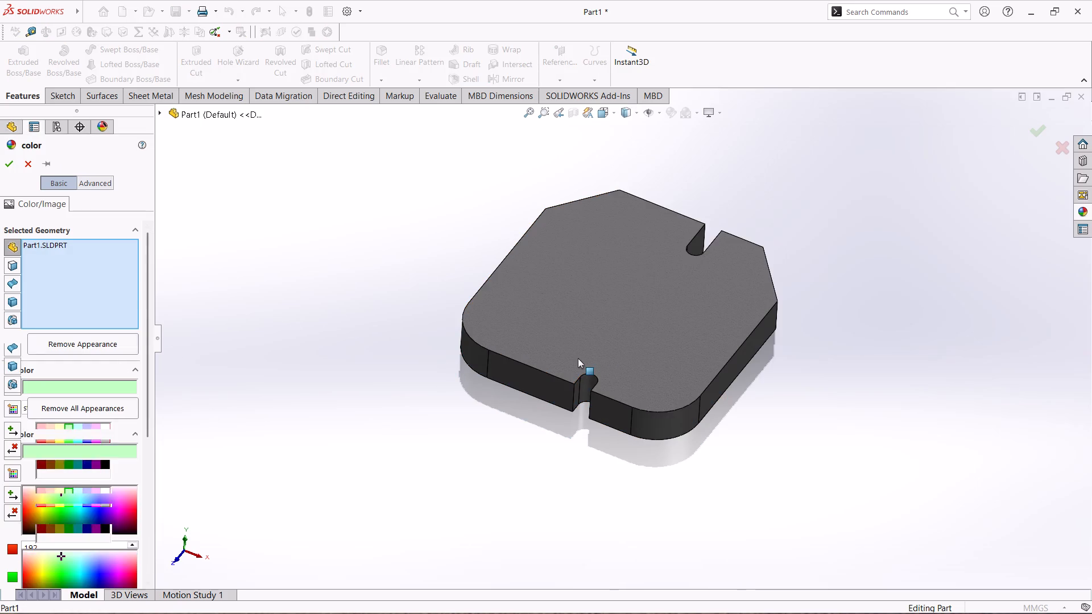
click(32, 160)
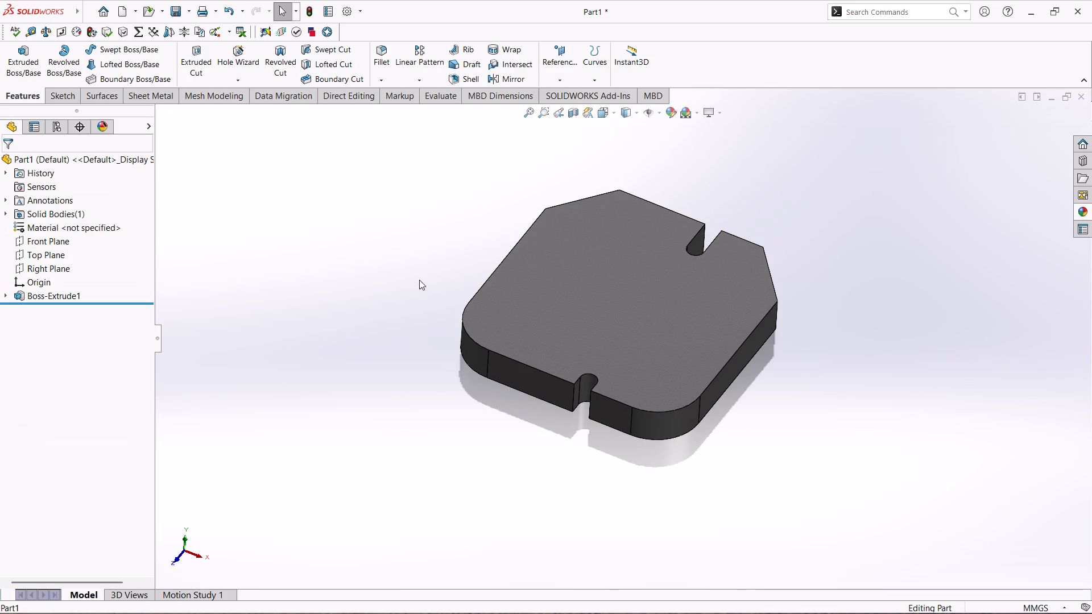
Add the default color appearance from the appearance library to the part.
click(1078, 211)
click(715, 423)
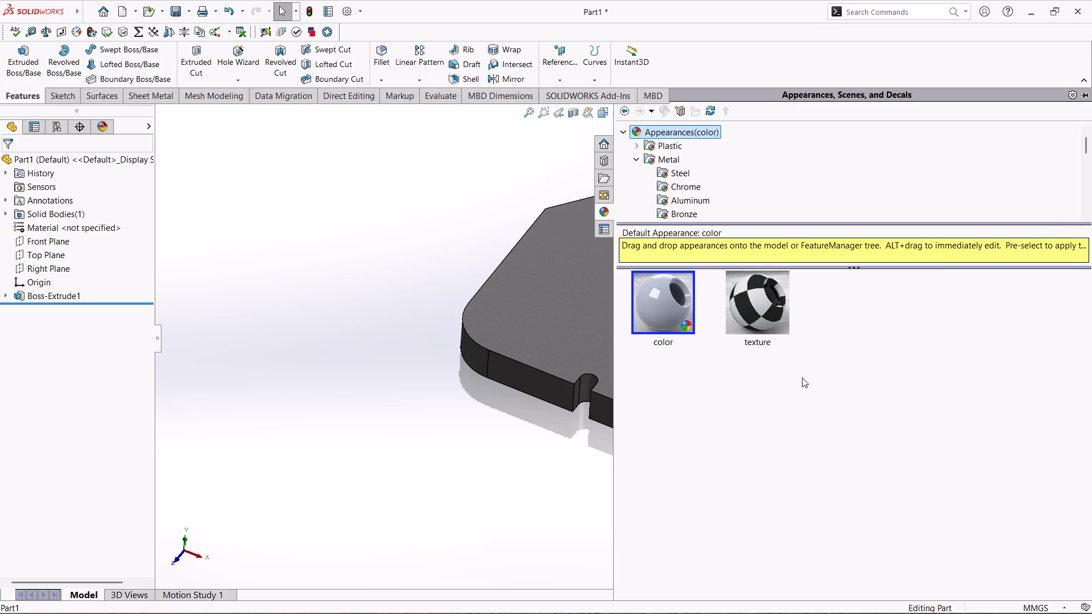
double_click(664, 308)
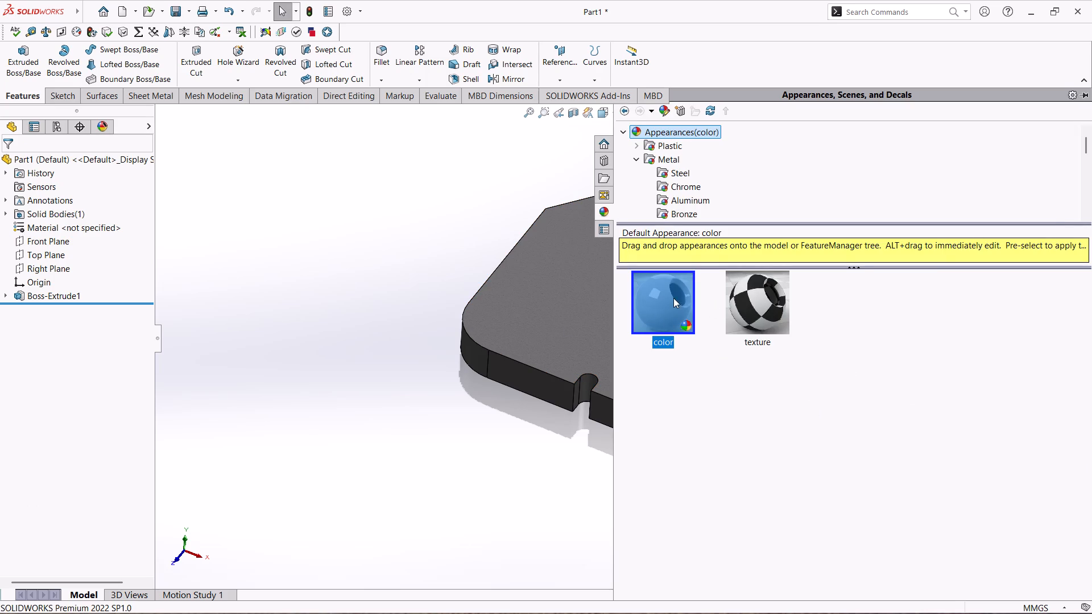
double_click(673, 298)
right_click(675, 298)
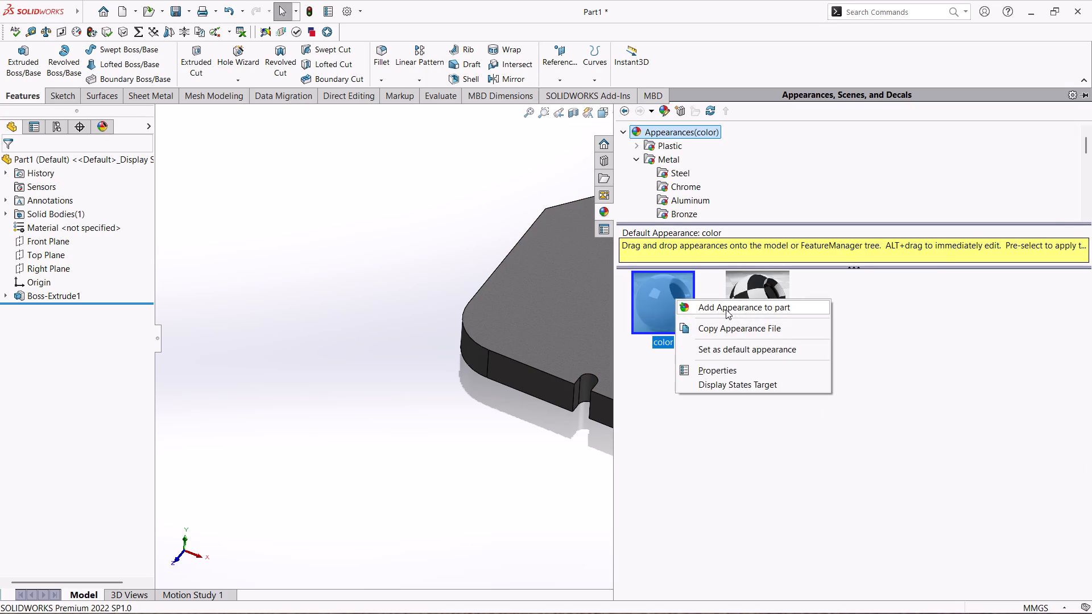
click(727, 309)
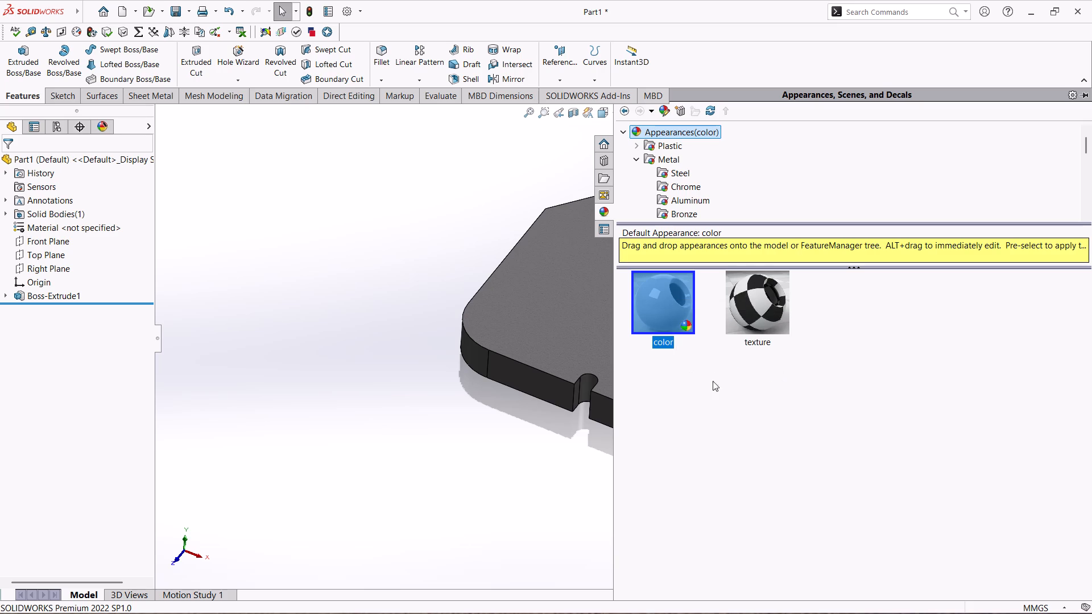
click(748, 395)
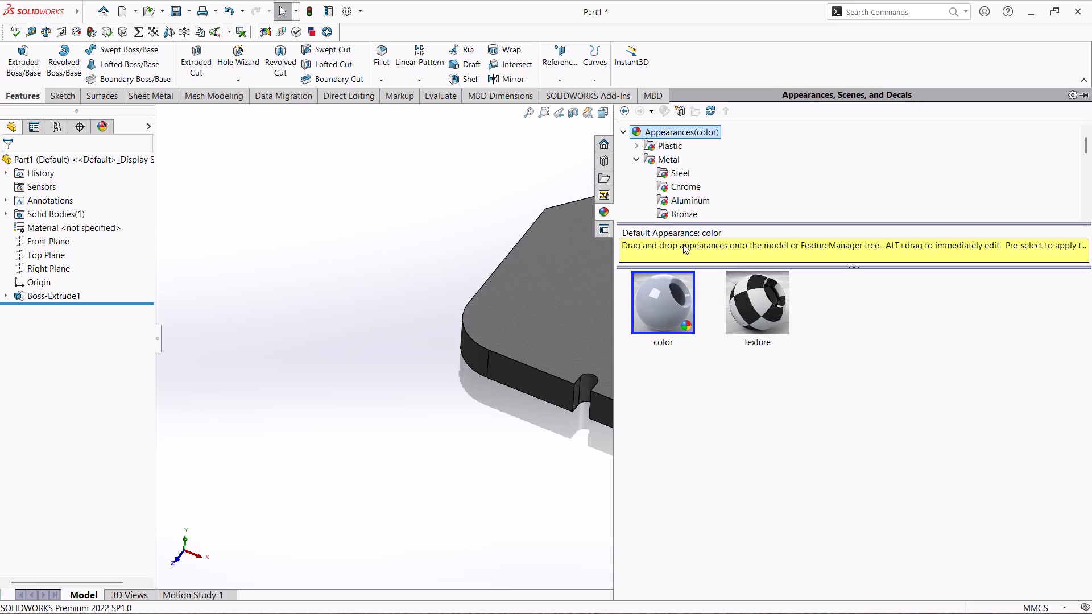
Apply the cast iron appearance from the Iron category to the part.
scroll(676, 175, down, 3)
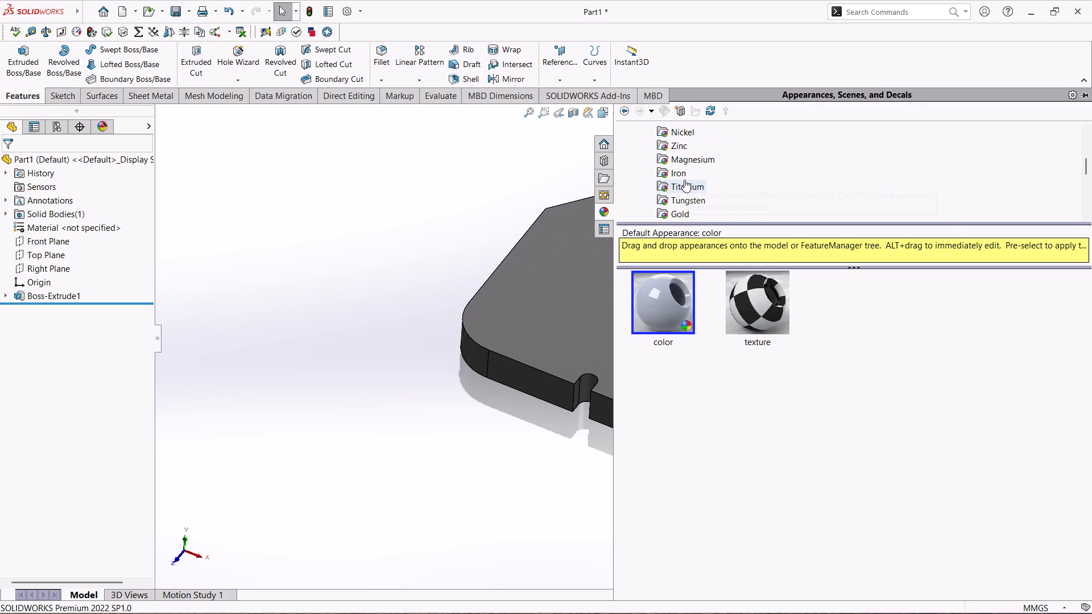
double_click(680, 170)
double_click(878, 306)
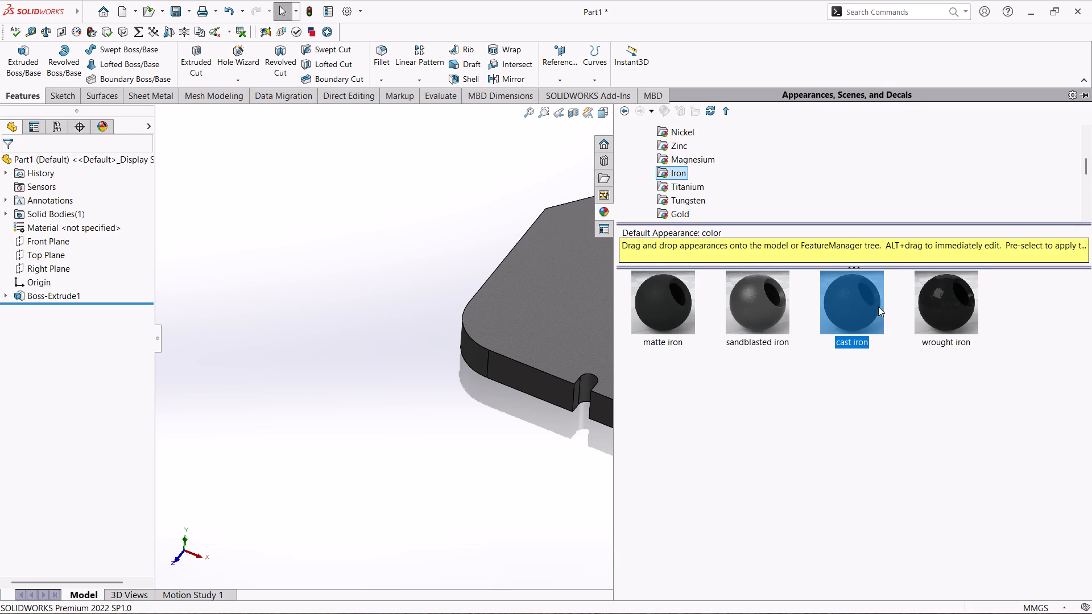
click(856, 416)
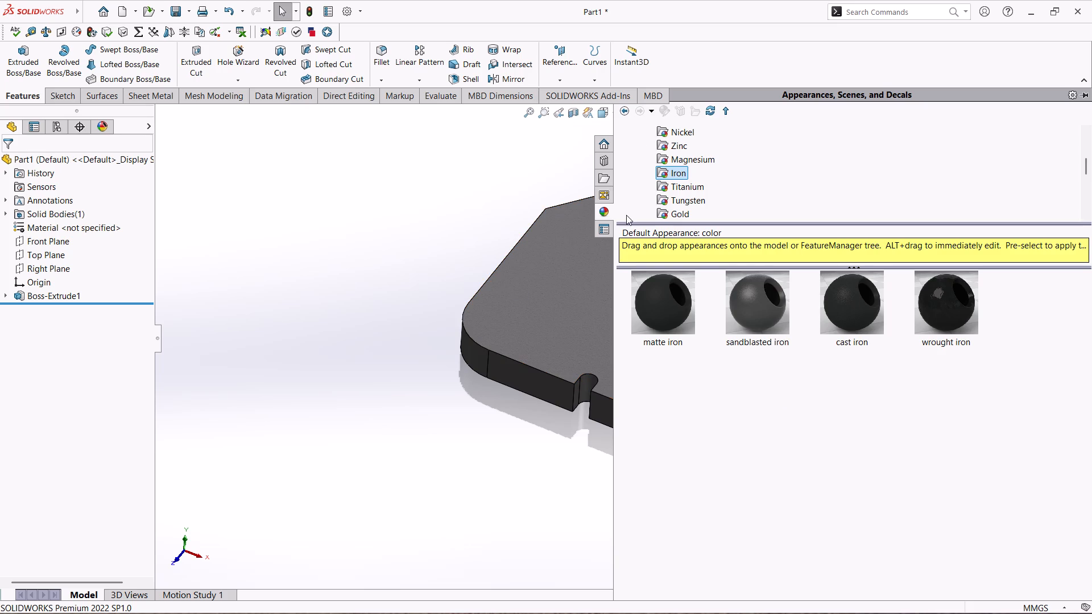
click(403, 218)
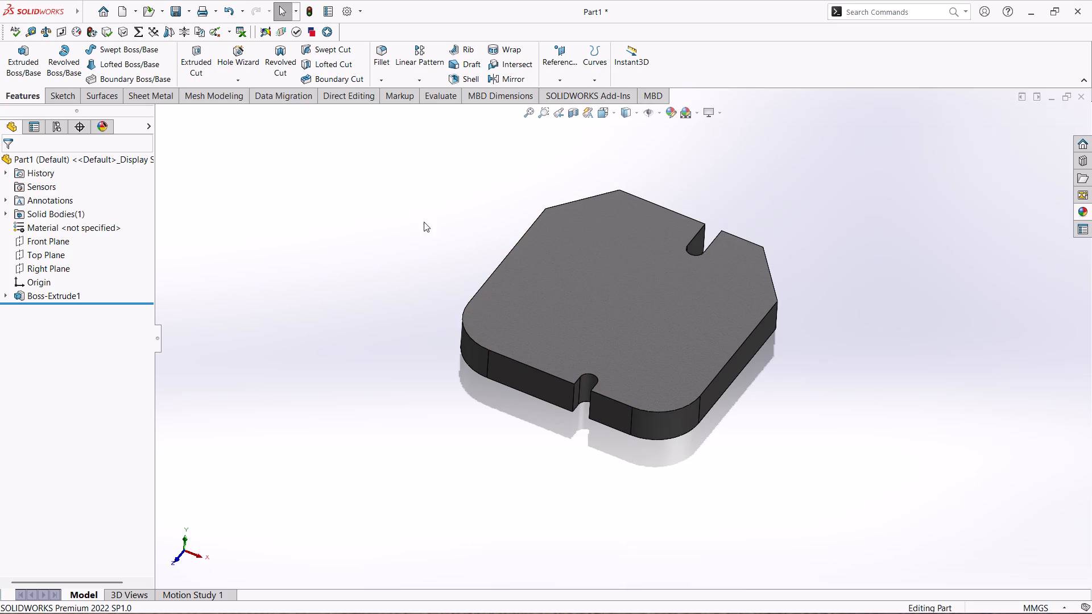
Set the color of the part's cast iron appearance to the light green swatch of the standard palette.
click(669, 115)
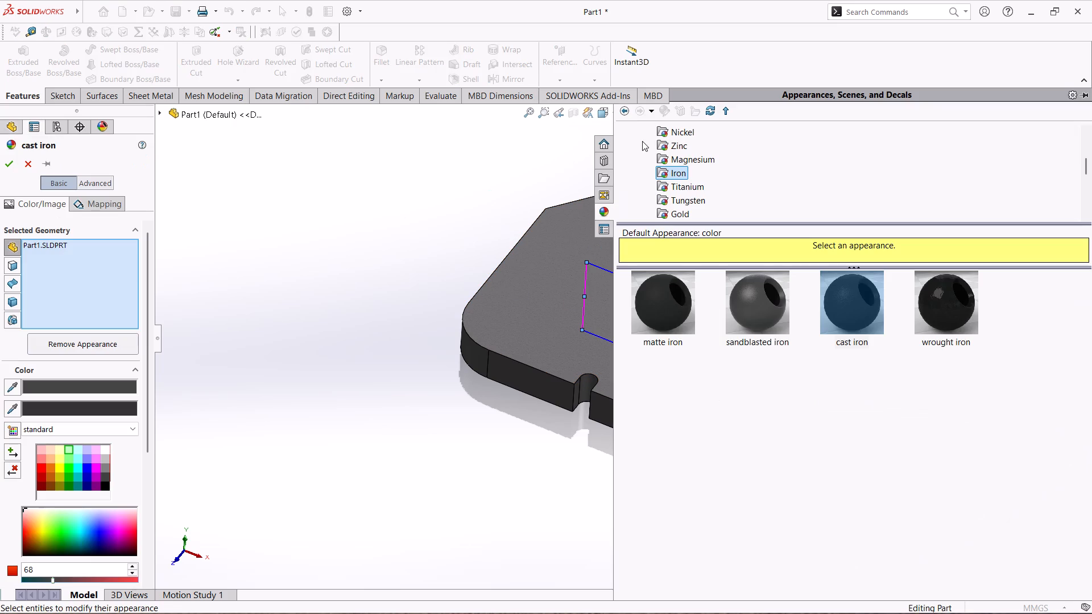
click(887, 447)
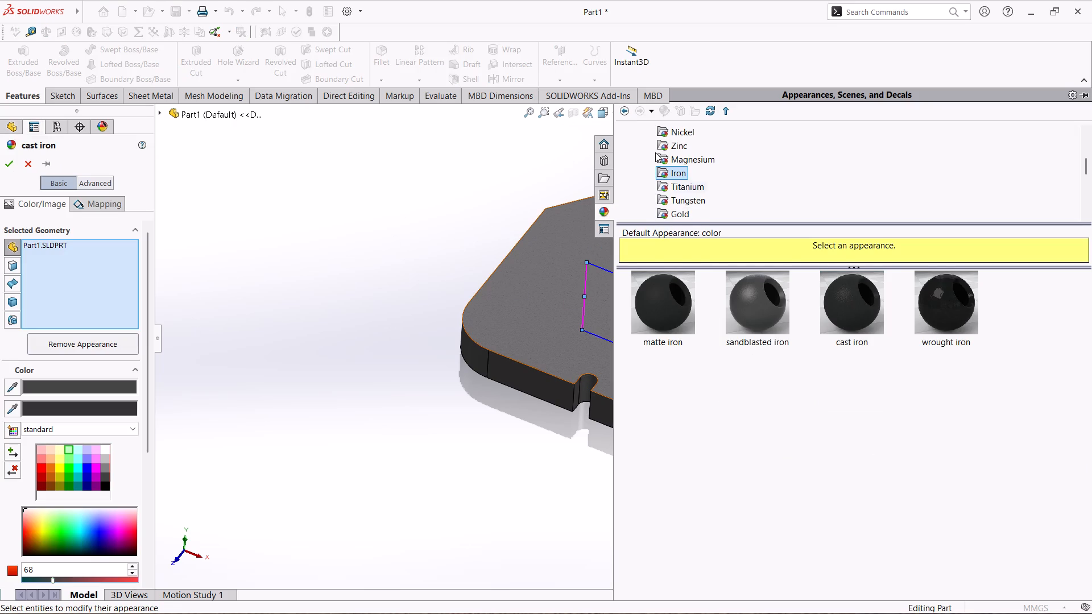
click(629, 110)
click(626, 110)
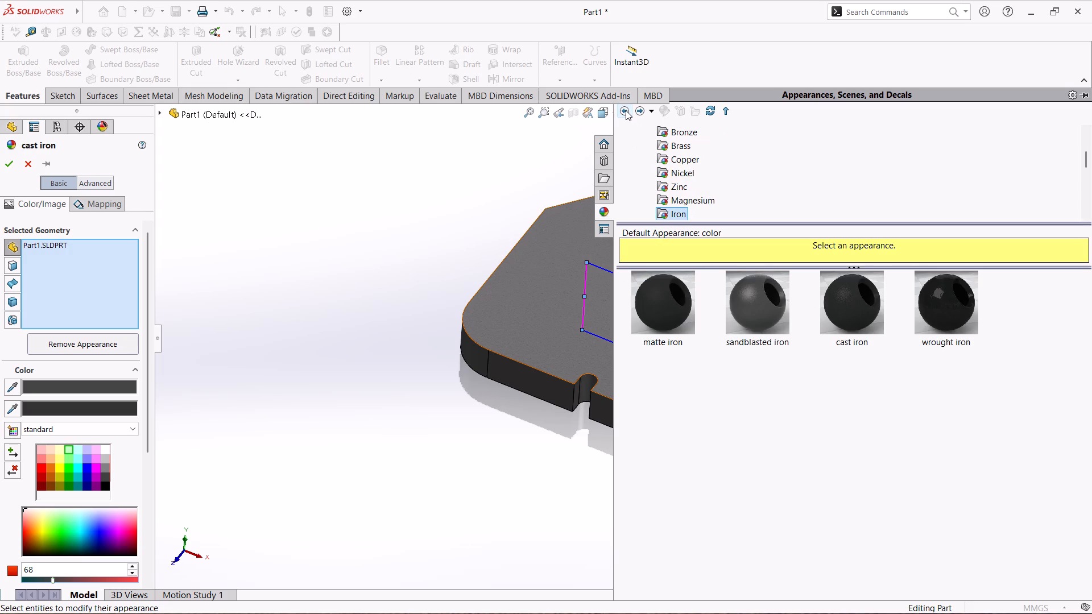
click(626, 110)
click(626, 110)
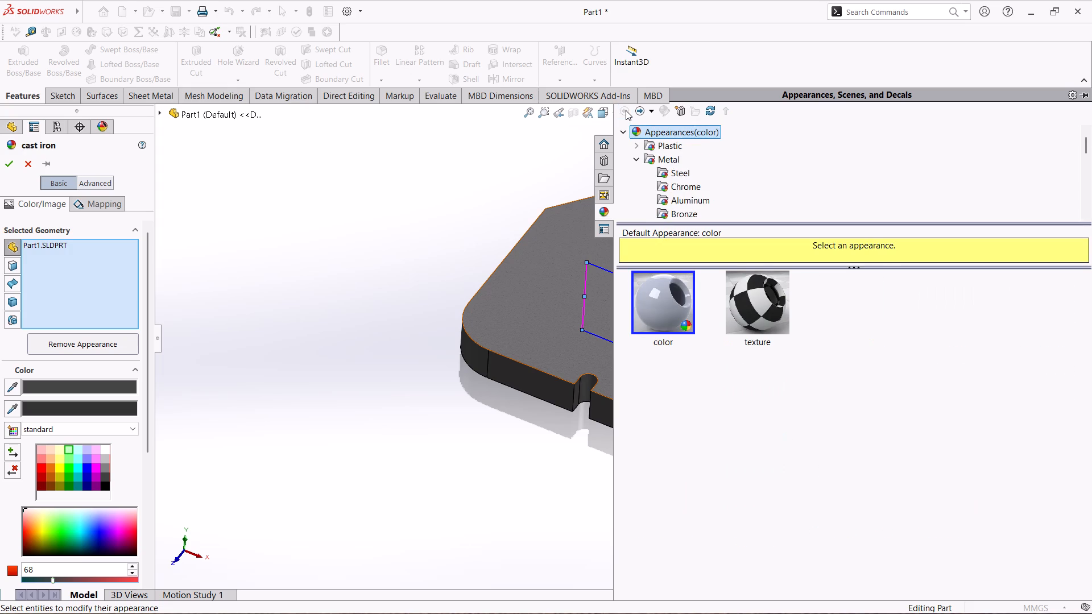
click(762, 475)
click(475, 518)
click(82, 451)
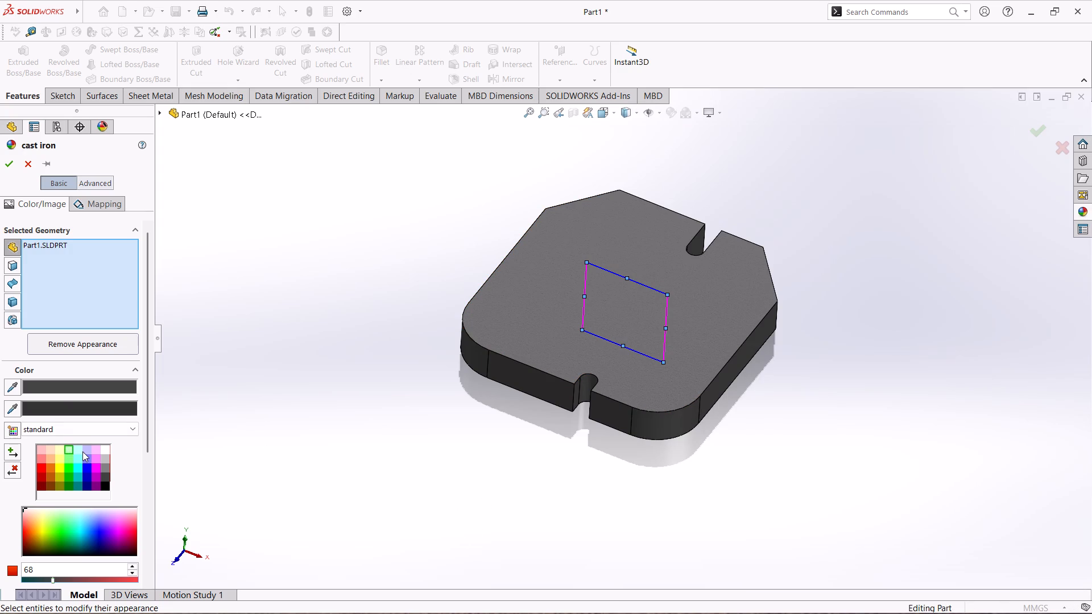
click(78, 452)
click(68, 454)
click(67, 445)
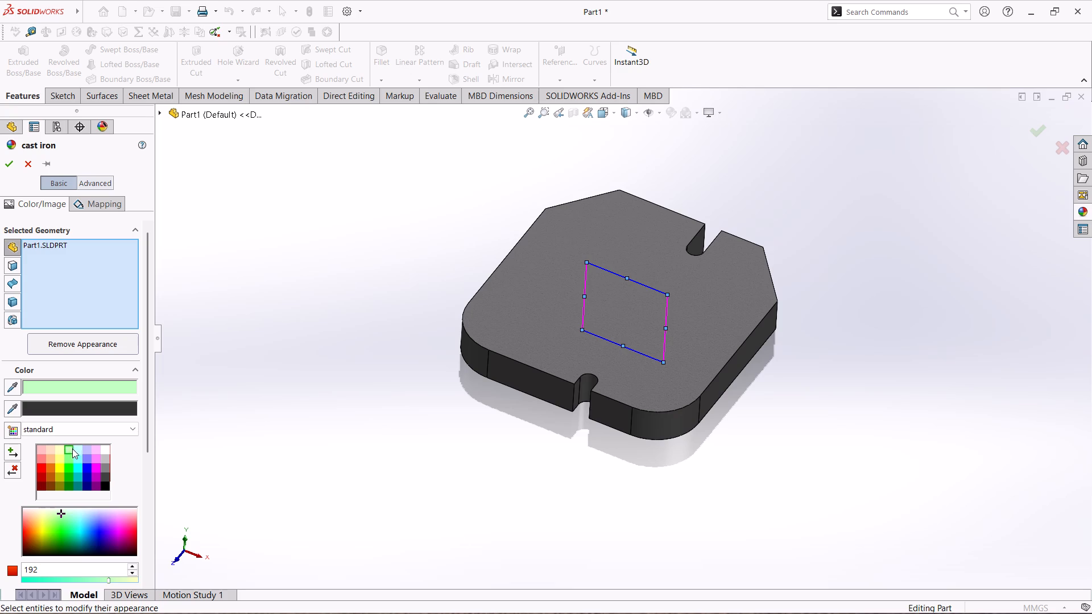
click(82, 449)
click(78, 454)
click(67, 454)
click(67, 445)
click(10, 165)
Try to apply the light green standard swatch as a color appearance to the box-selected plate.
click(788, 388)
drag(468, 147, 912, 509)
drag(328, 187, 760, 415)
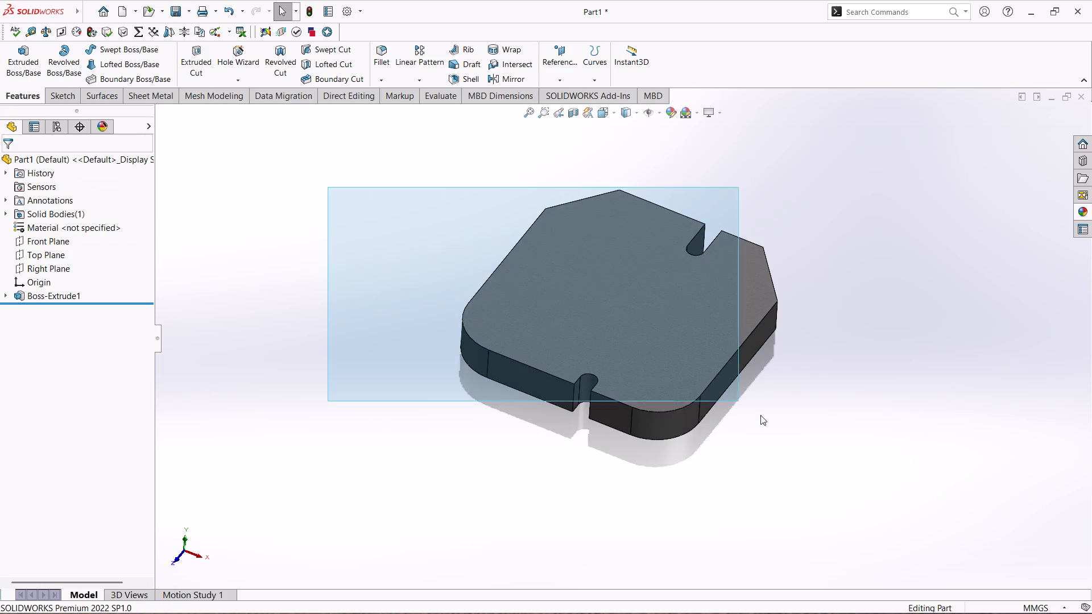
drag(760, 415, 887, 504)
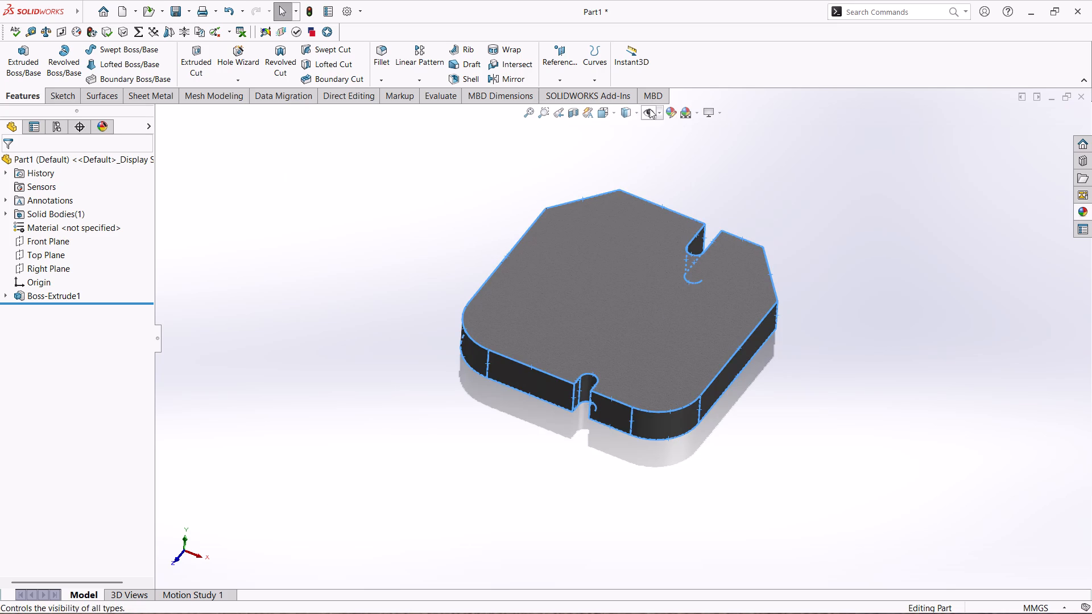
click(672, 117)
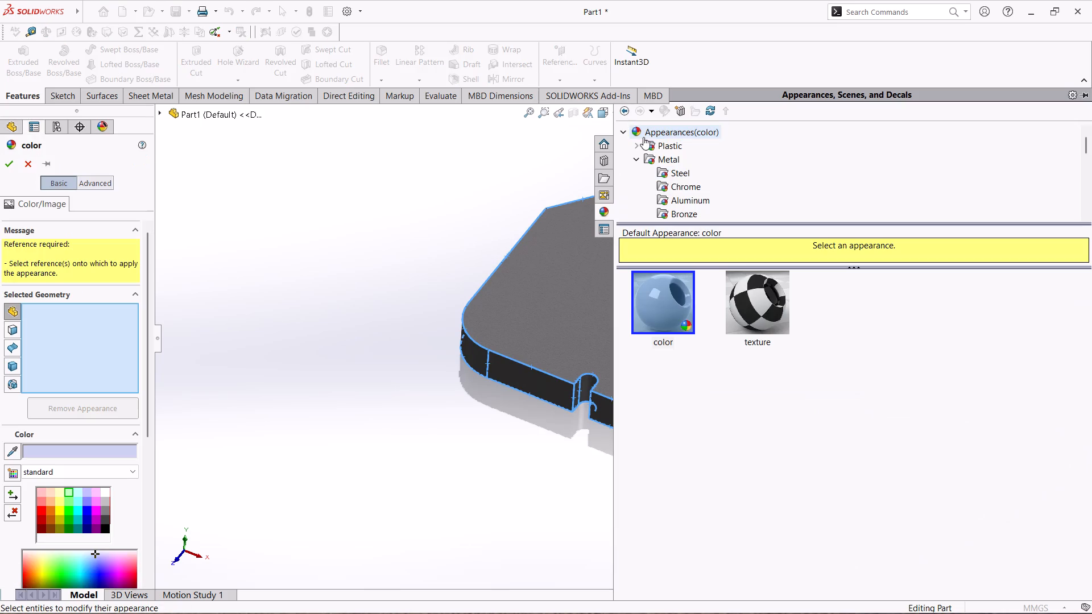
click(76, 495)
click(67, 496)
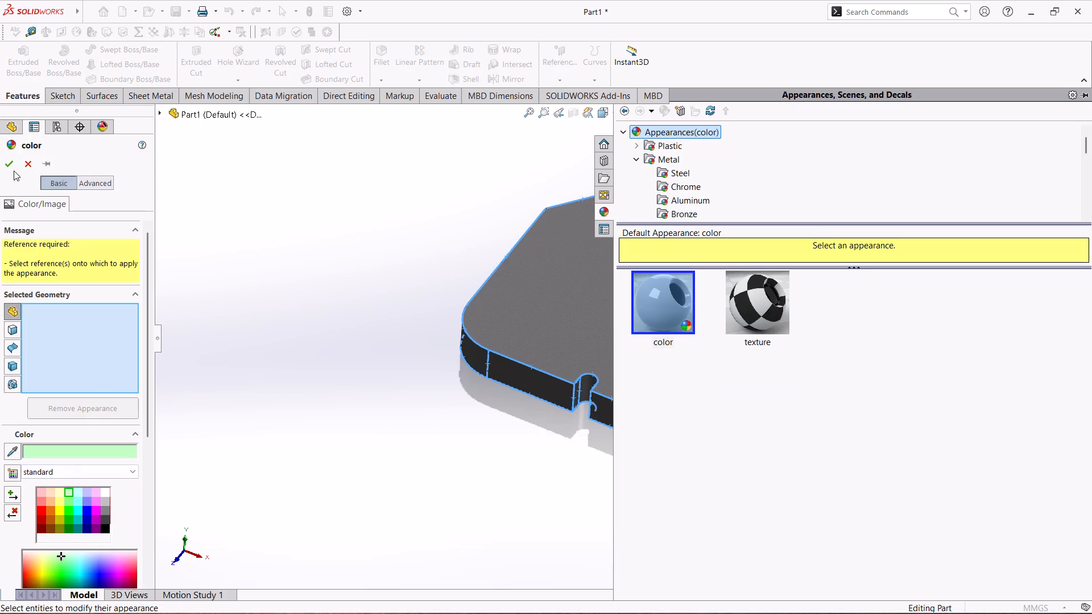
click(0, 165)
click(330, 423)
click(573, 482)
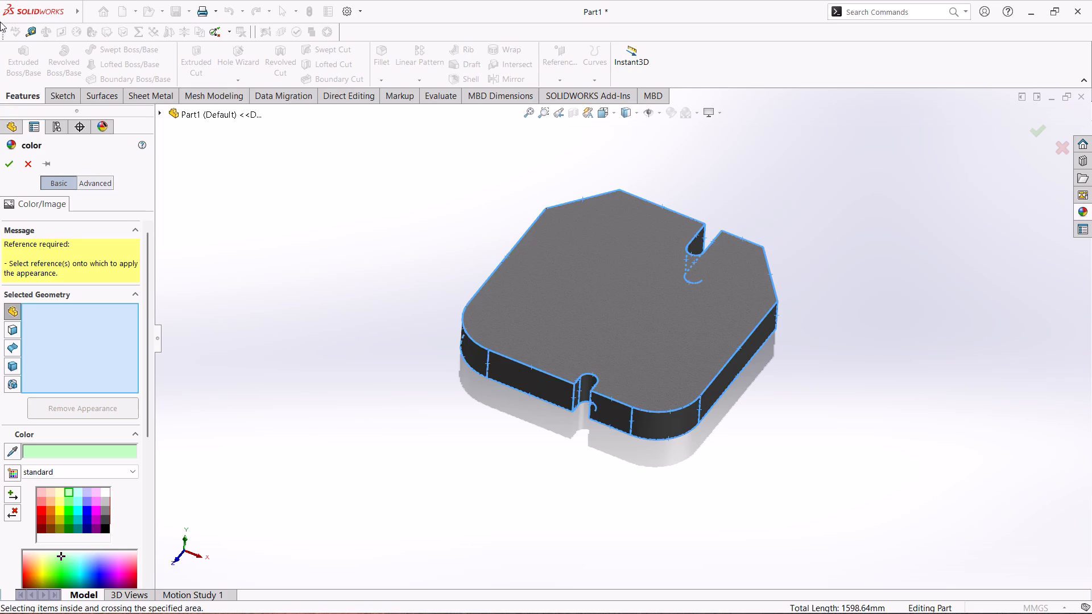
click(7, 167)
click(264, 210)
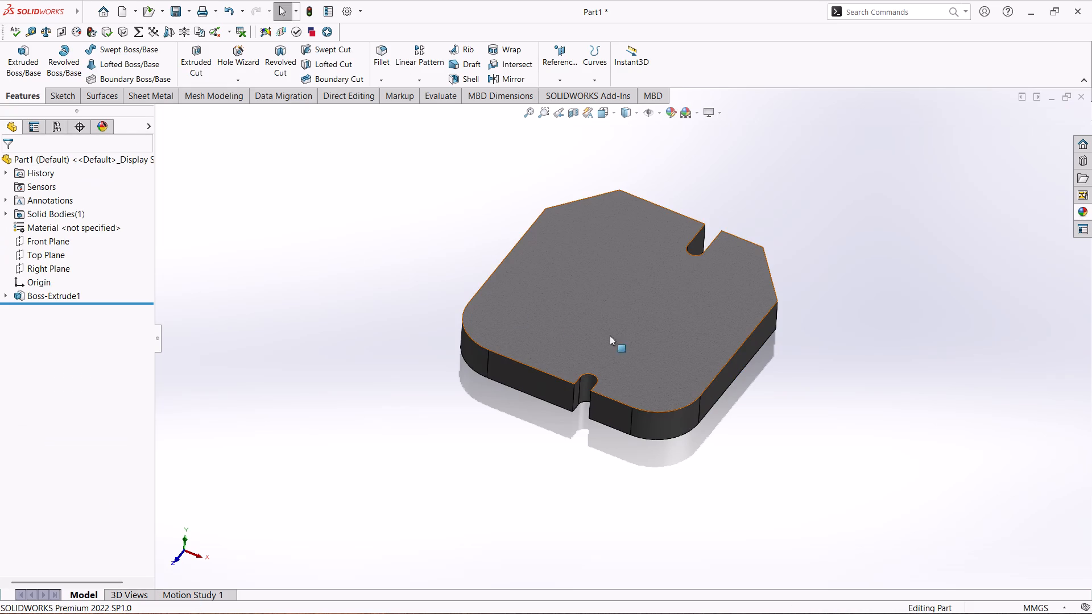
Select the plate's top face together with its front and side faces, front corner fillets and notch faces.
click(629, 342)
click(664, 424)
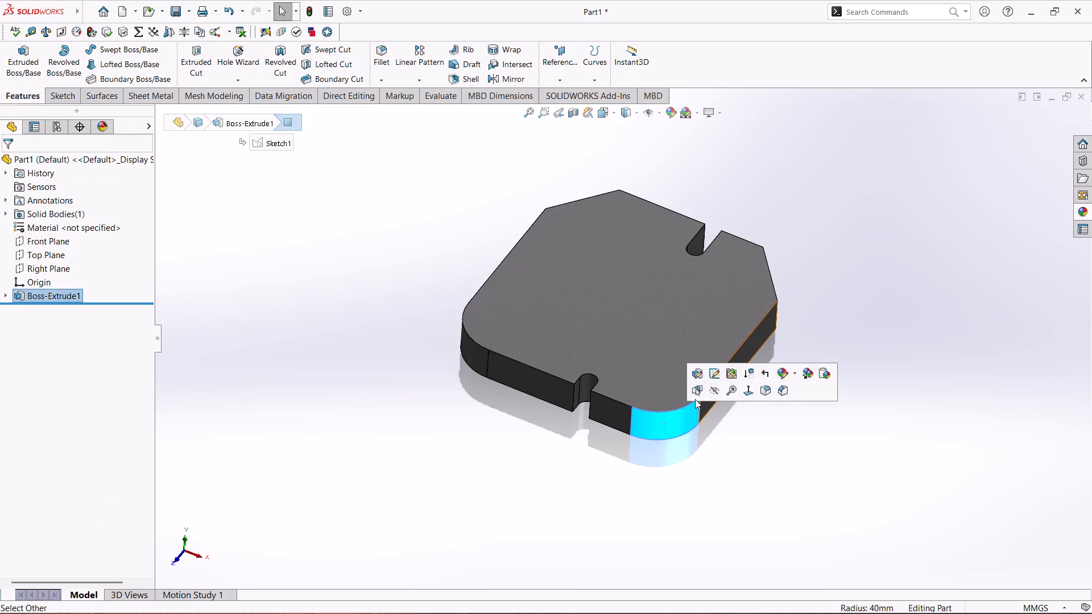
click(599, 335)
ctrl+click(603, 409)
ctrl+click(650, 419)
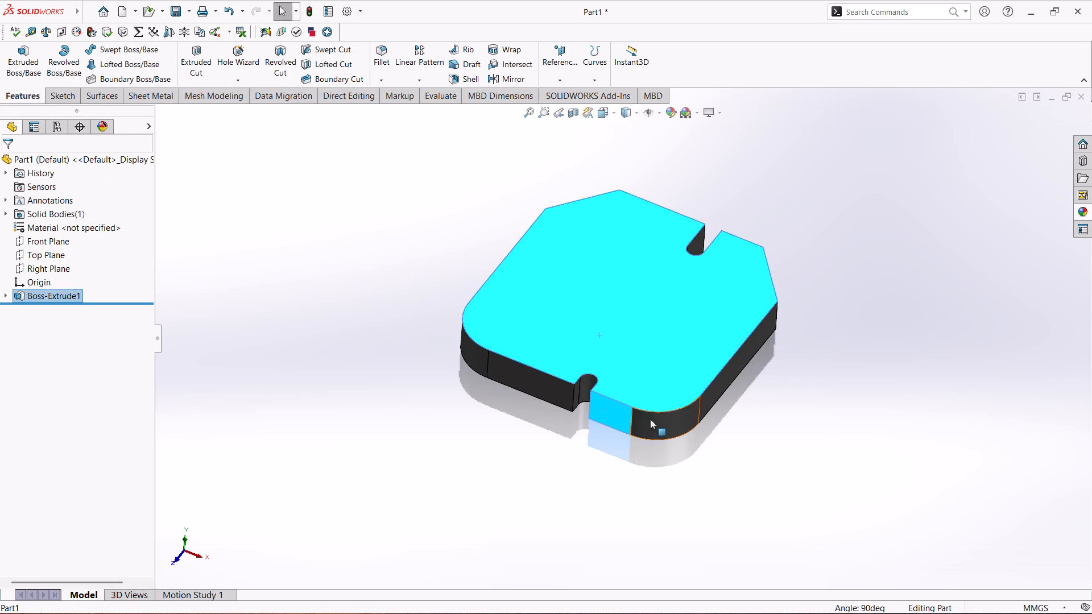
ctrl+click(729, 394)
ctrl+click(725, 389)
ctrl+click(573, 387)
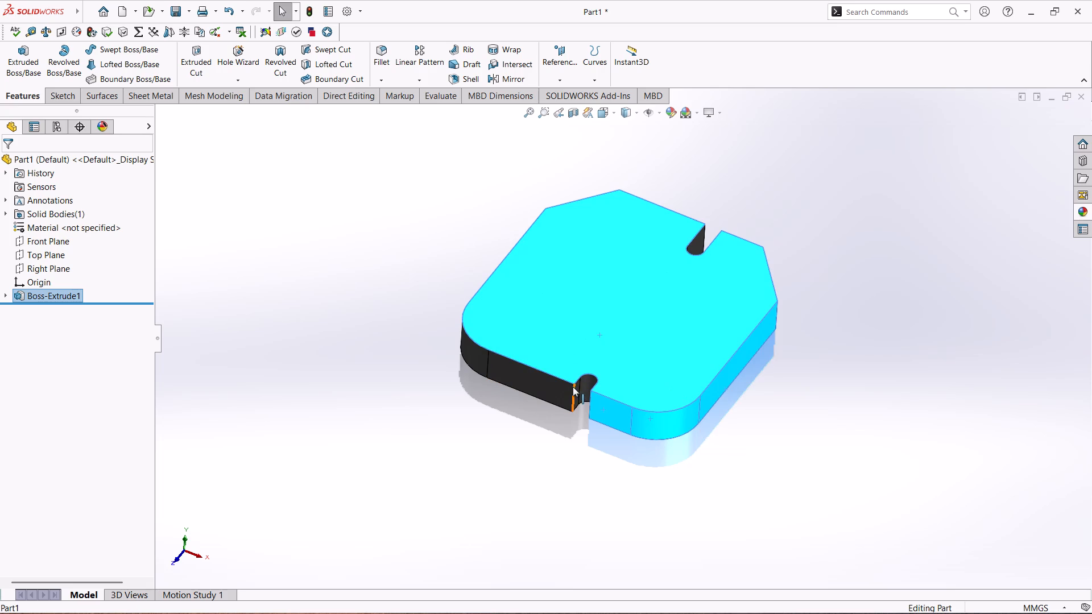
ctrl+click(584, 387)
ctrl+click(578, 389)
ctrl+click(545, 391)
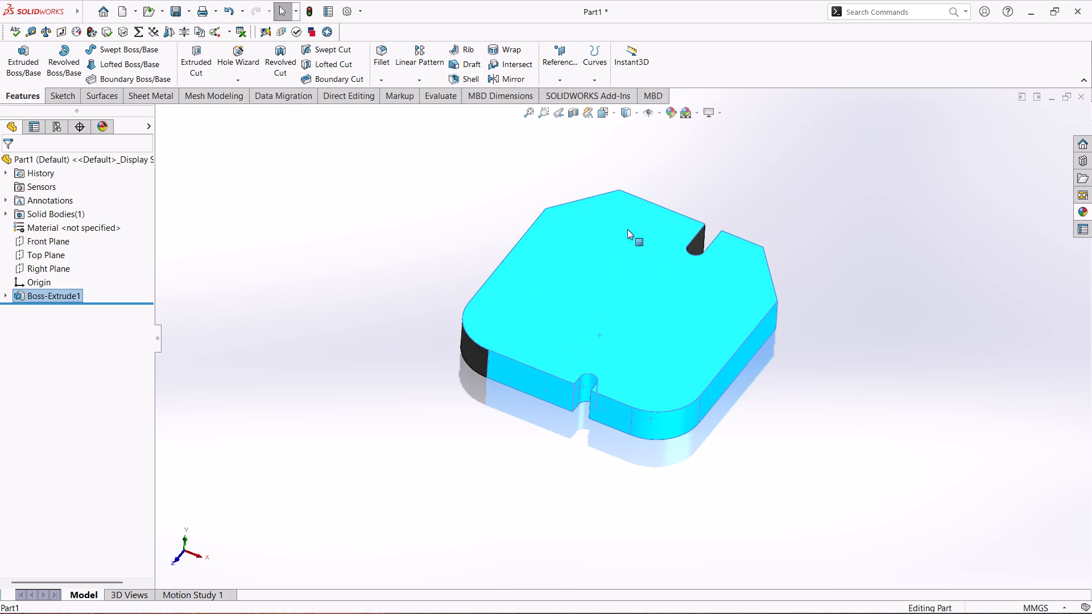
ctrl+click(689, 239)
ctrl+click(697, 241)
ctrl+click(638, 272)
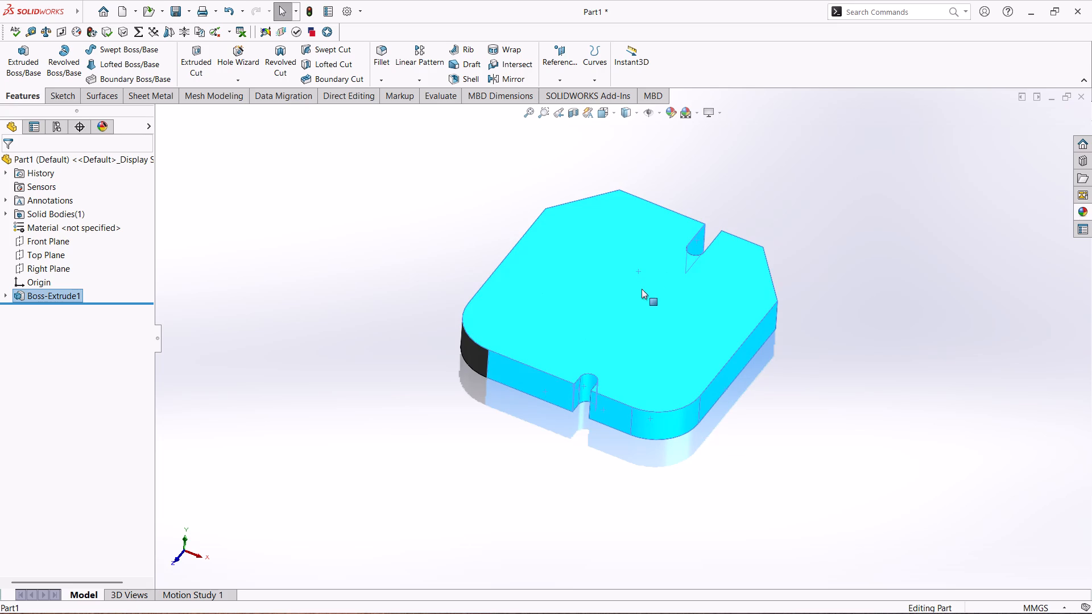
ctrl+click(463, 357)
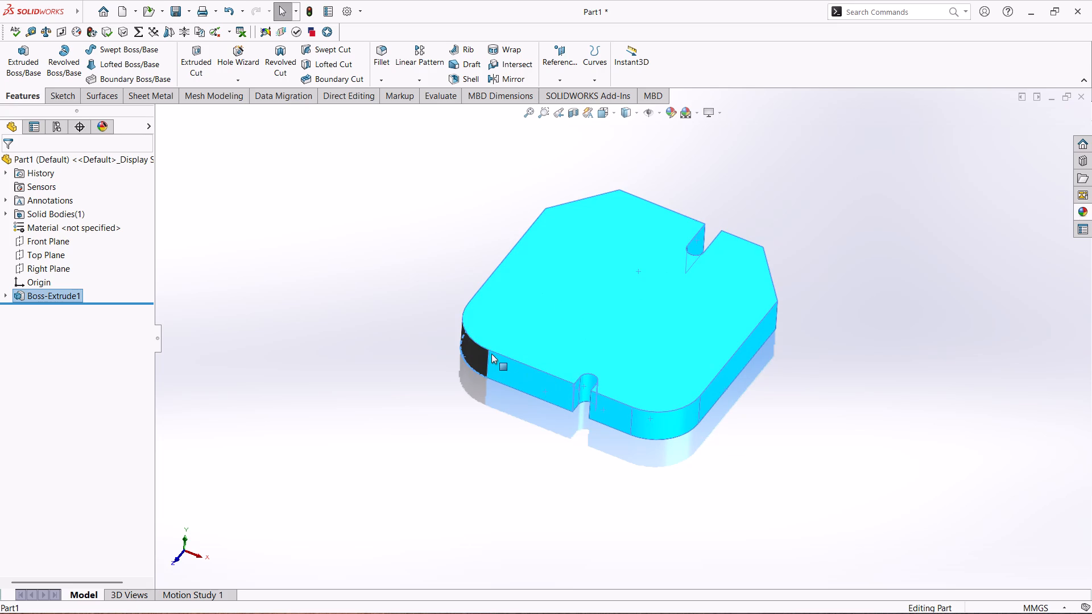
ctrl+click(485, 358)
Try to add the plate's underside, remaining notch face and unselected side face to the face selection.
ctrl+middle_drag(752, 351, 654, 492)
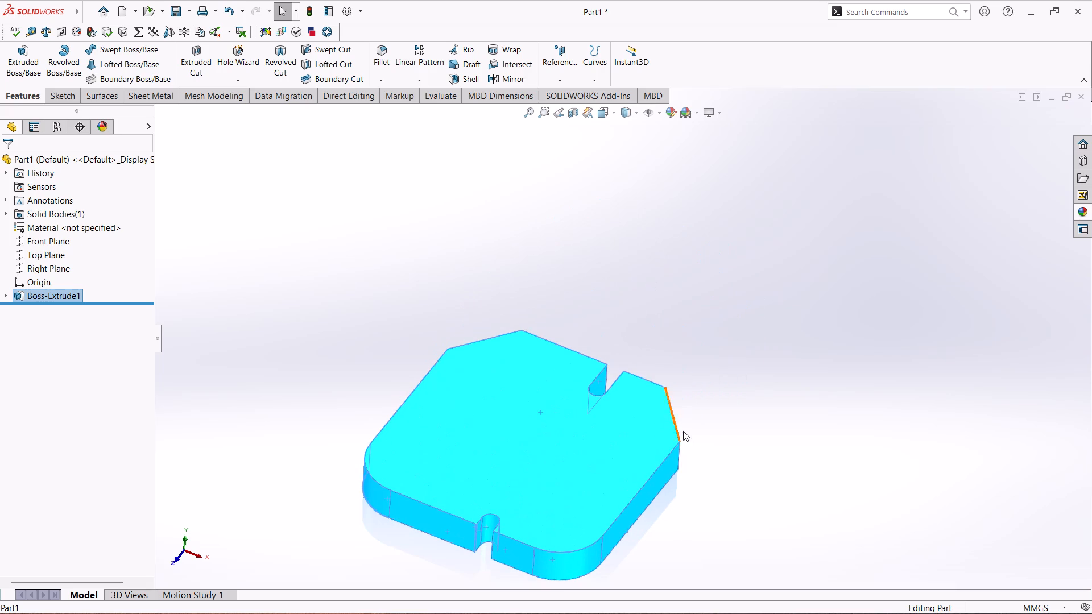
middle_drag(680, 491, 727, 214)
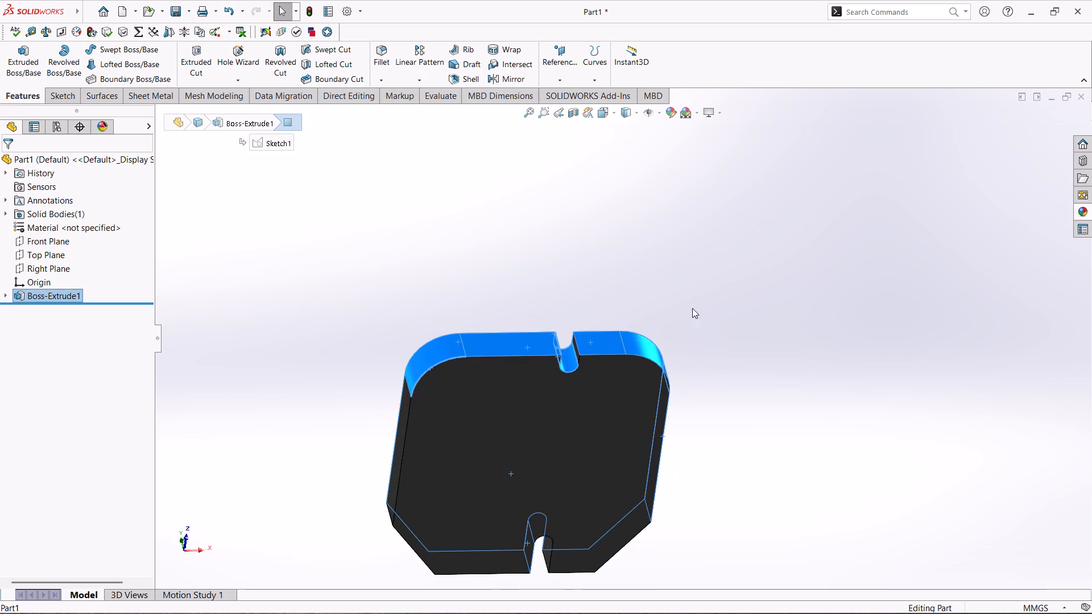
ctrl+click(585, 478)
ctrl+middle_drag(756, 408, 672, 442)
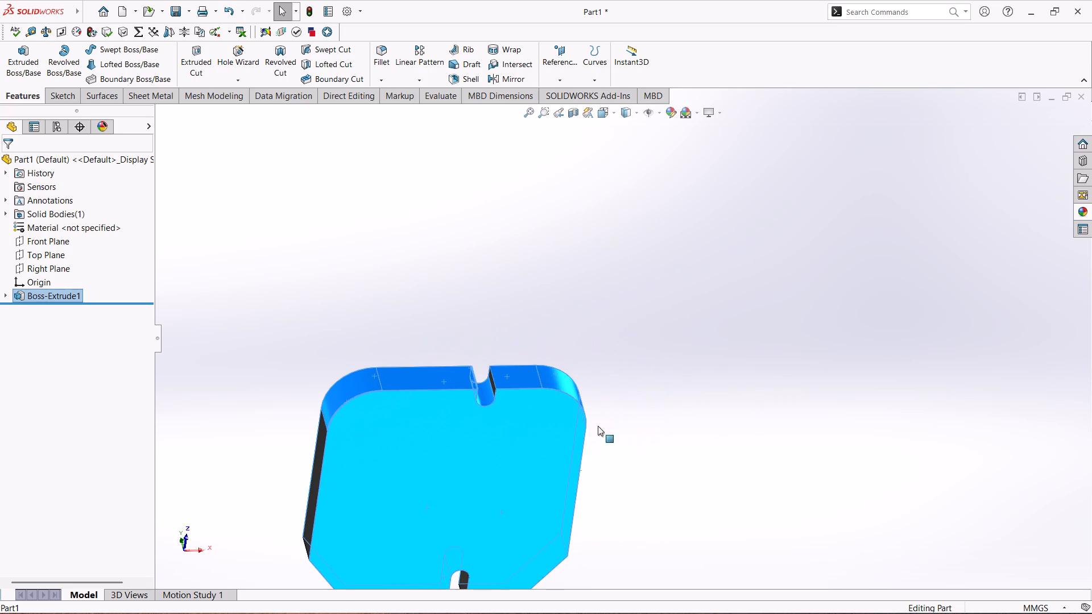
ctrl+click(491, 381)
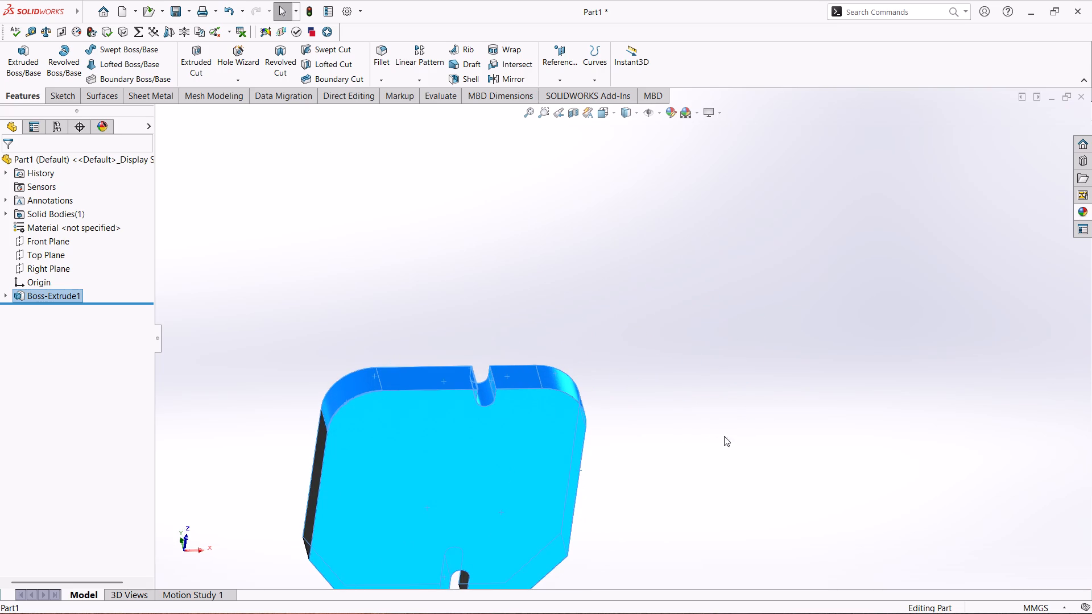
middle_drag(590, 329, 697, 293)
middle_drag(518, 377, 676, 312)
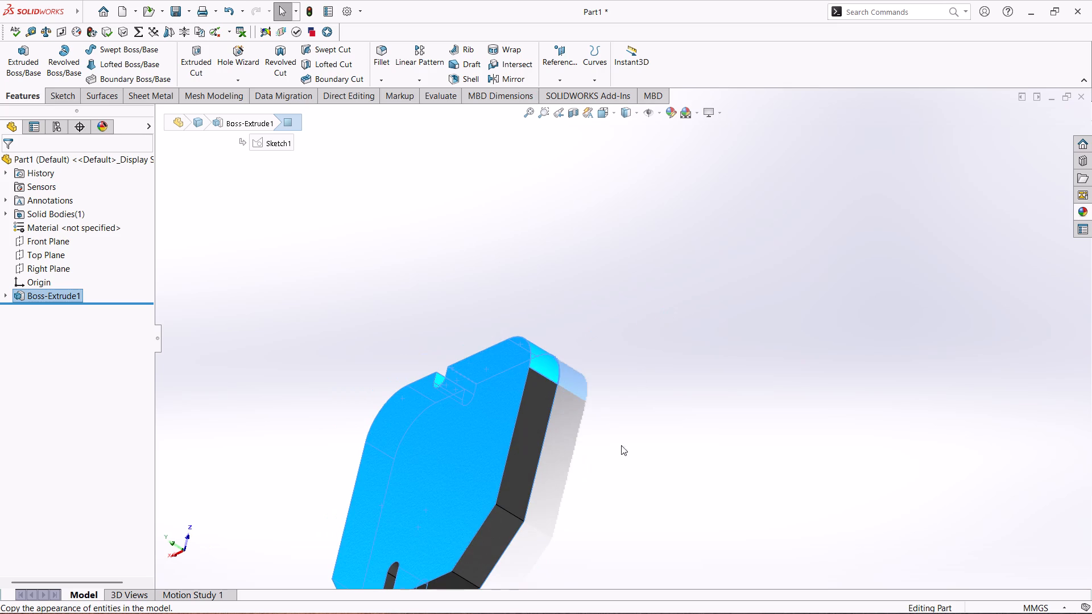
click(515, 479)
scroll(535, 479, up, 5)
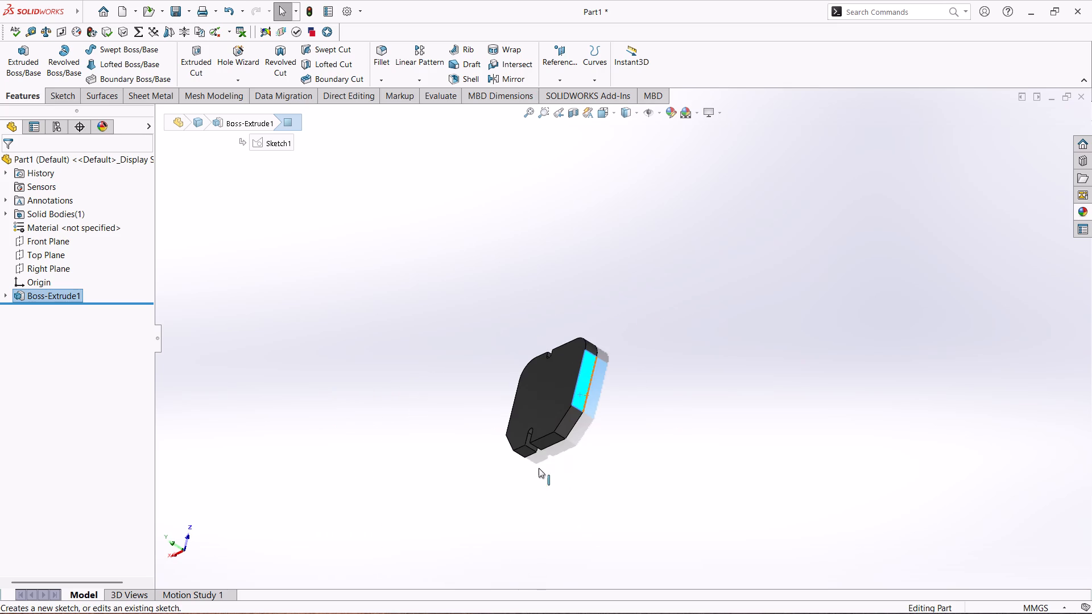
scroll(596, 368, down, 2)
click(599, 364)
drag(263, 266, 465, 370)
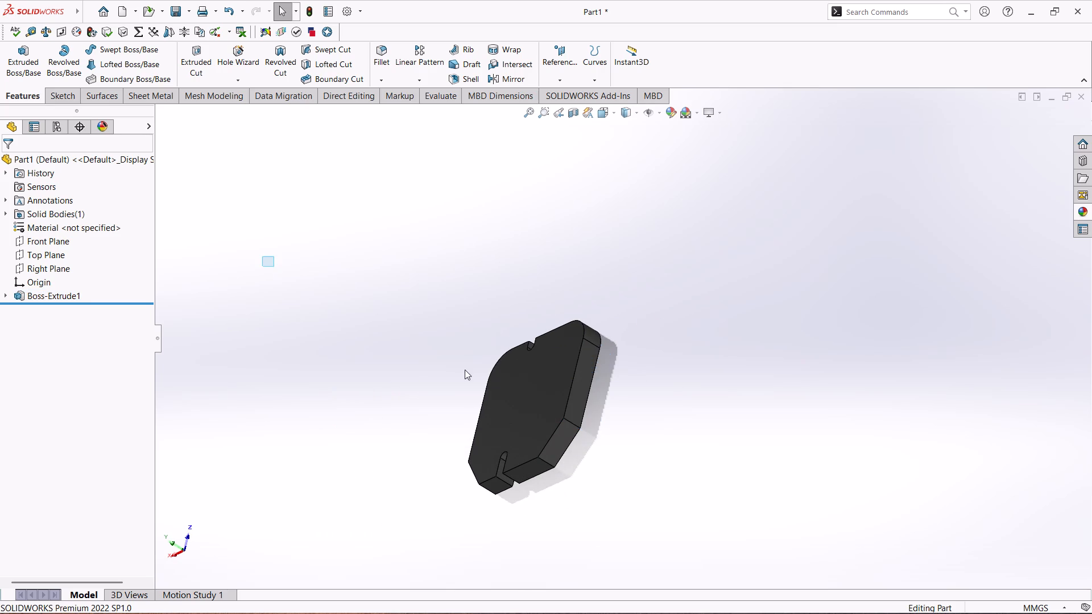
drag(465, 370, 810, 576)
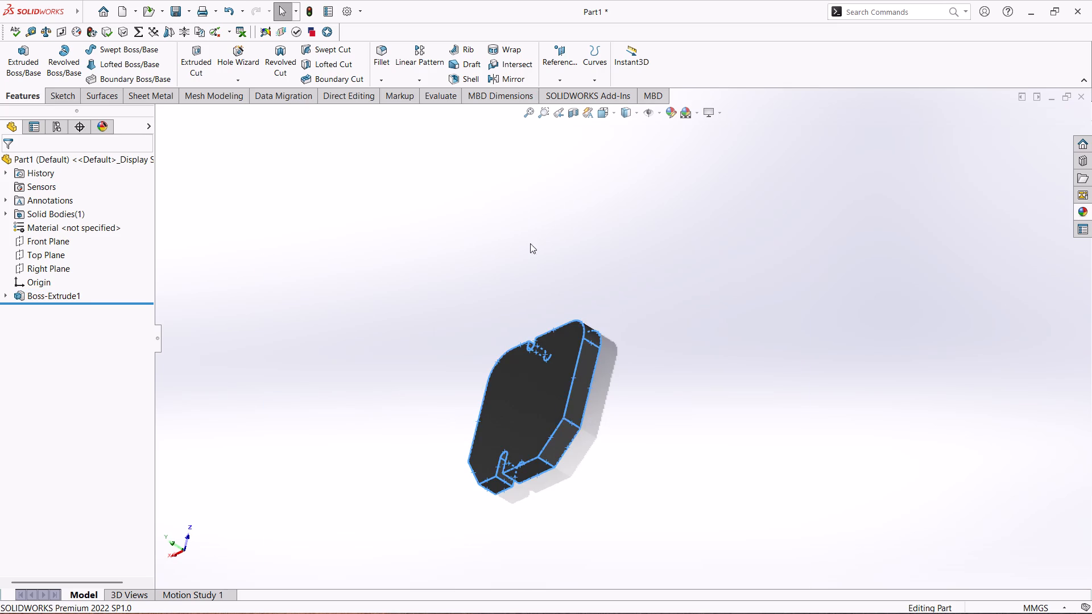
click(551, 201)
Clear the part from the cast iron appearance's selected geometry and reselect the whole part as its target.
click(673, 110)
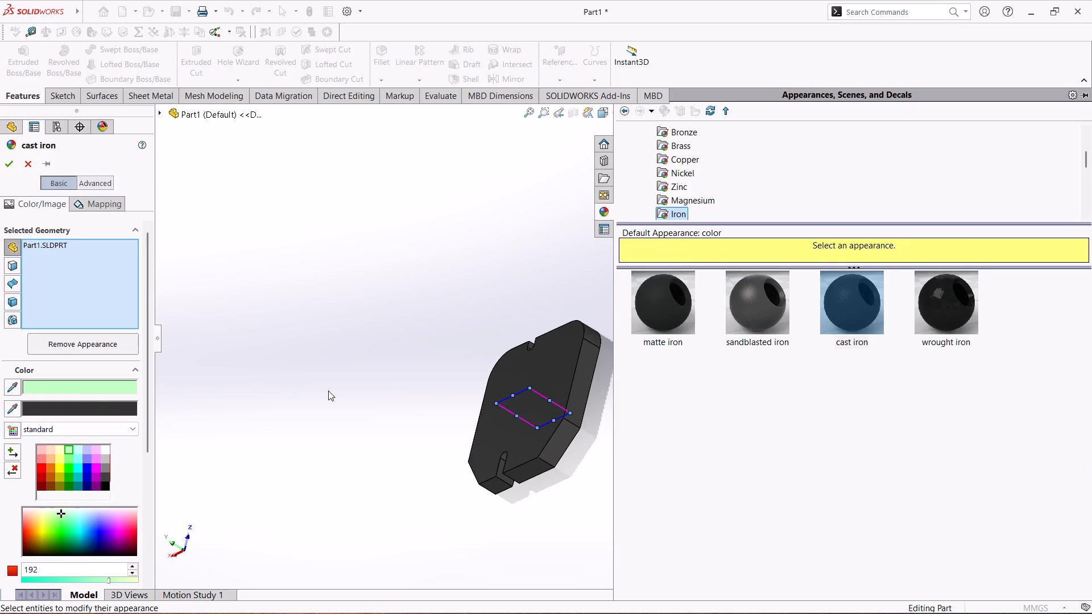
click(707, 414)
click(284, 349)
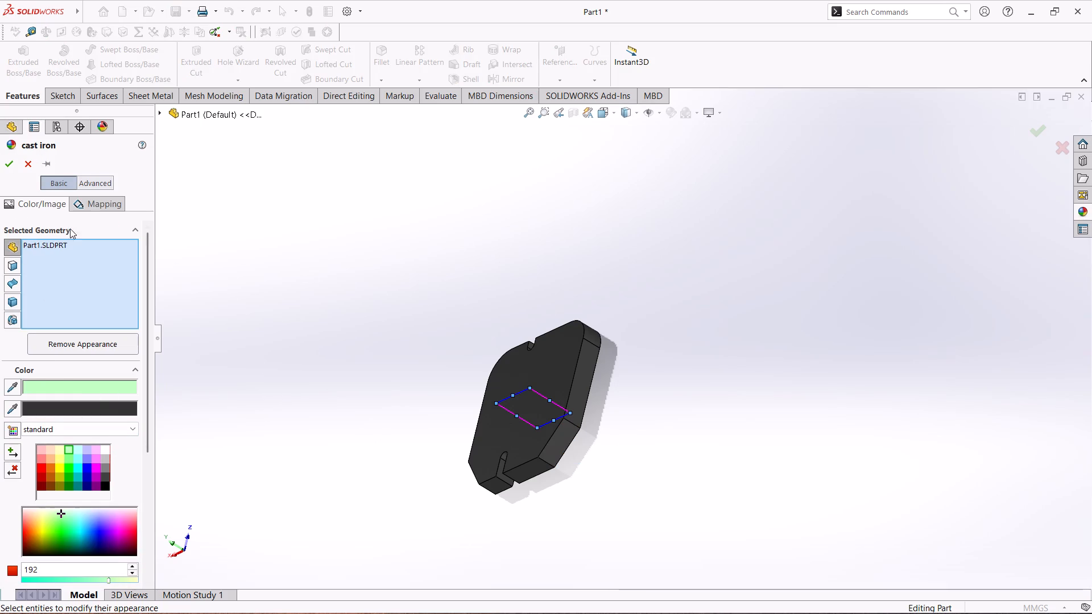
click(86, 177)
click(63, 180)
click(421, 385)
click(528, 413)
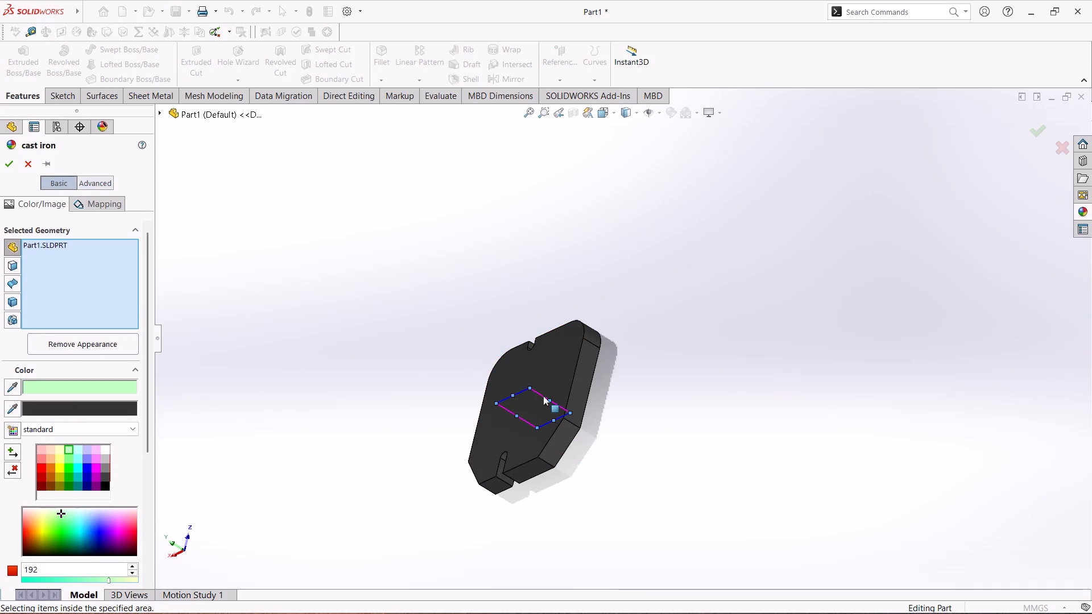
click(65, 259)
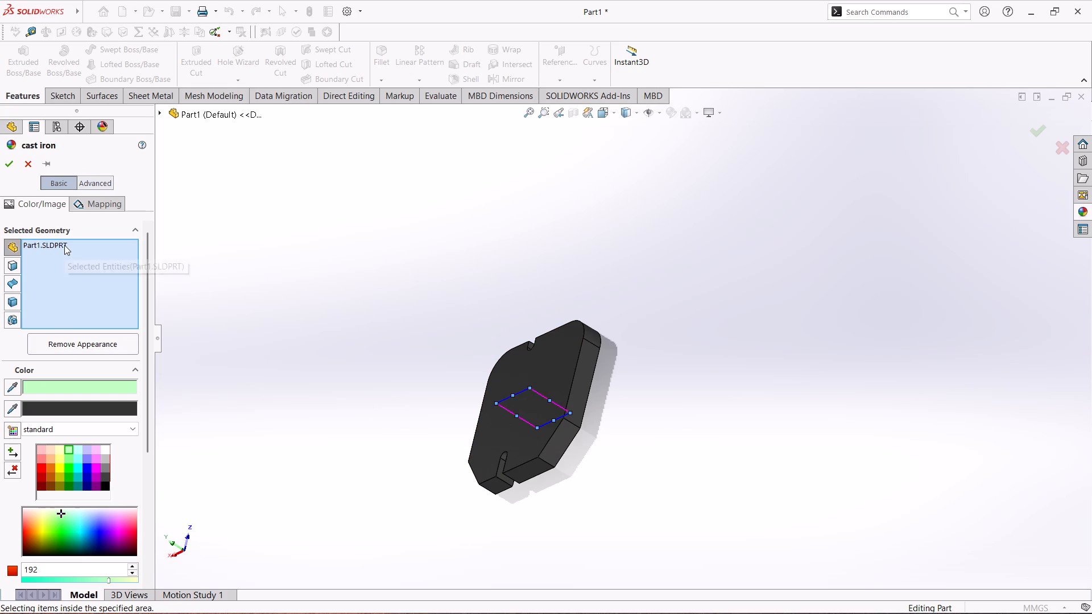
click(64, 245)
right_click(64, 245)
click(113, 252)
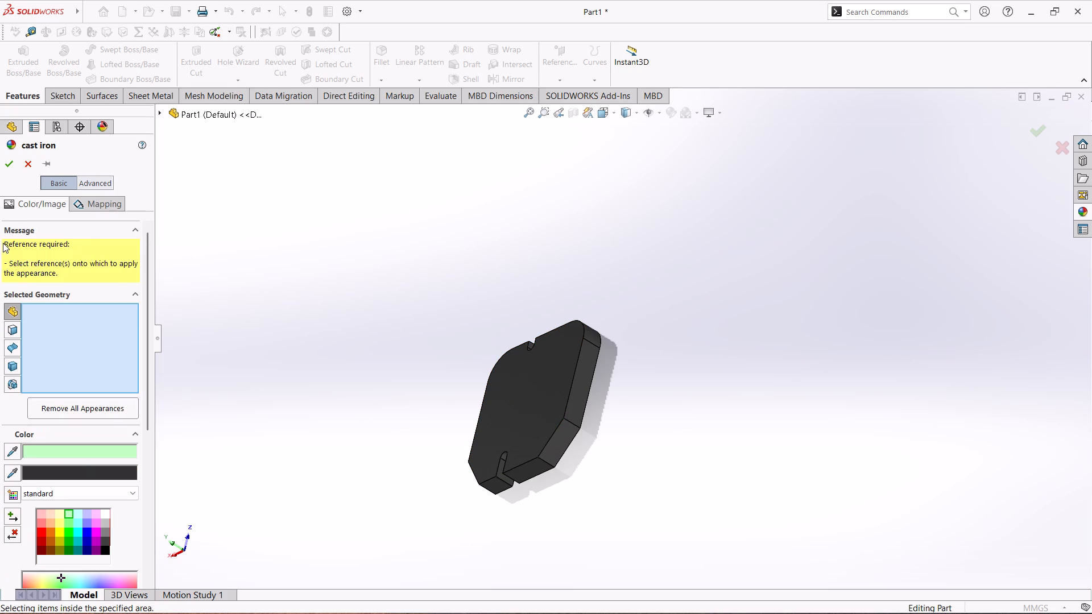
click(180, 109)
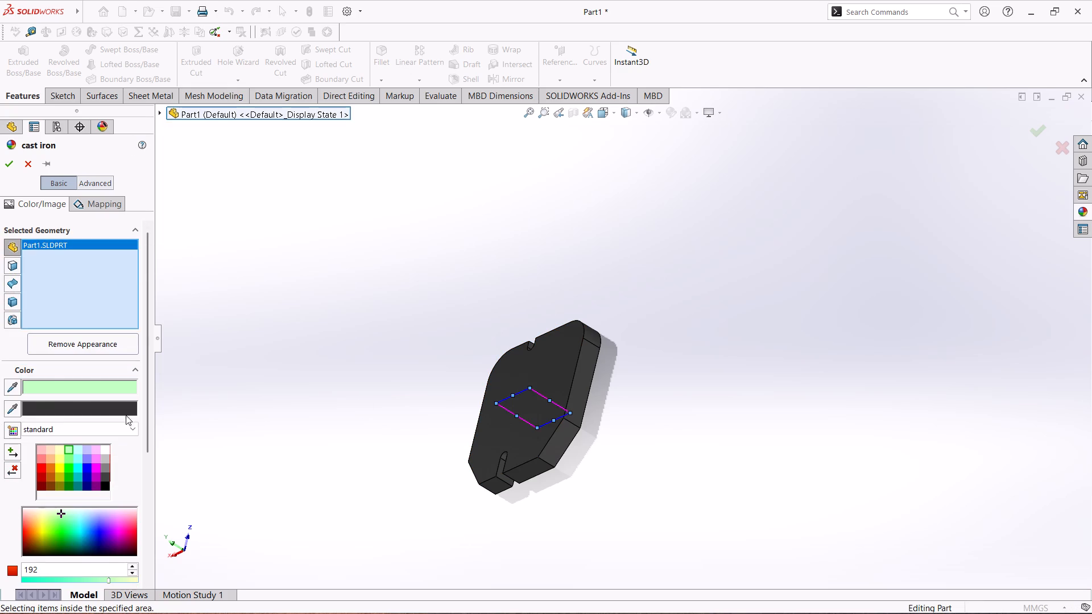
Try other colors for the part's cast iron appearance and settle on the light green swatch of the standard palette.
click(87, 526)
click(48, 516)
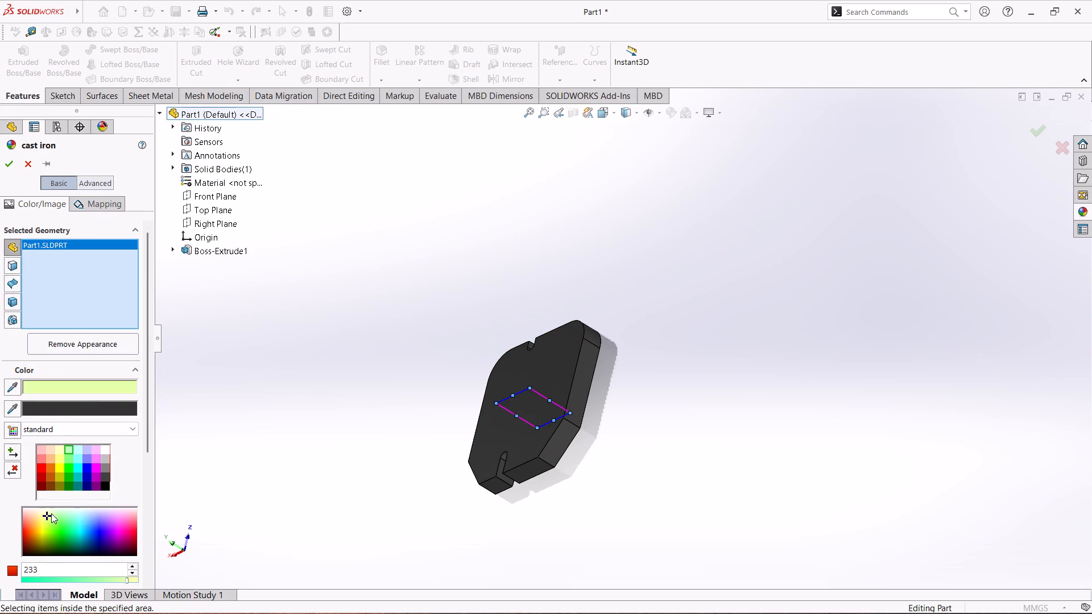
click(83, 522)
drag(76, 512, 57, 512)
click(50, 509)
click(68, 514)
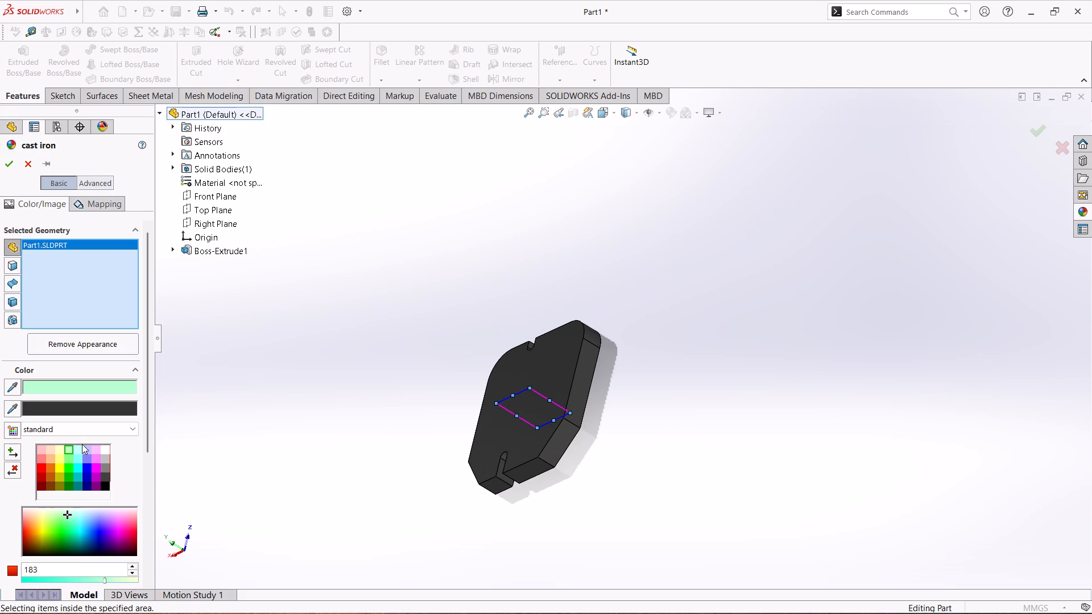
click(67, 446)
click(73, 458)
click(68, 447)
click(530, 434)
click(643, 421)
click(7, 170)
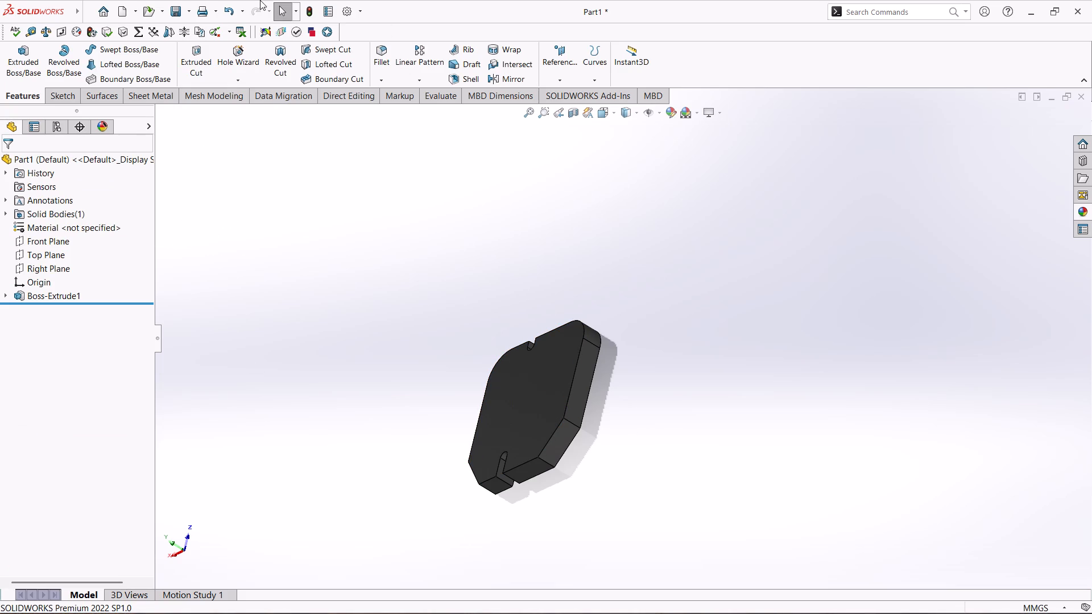
Rebuild the part.
triple_click(315, 13)
click(317, 12)
triple_click(318, 9)
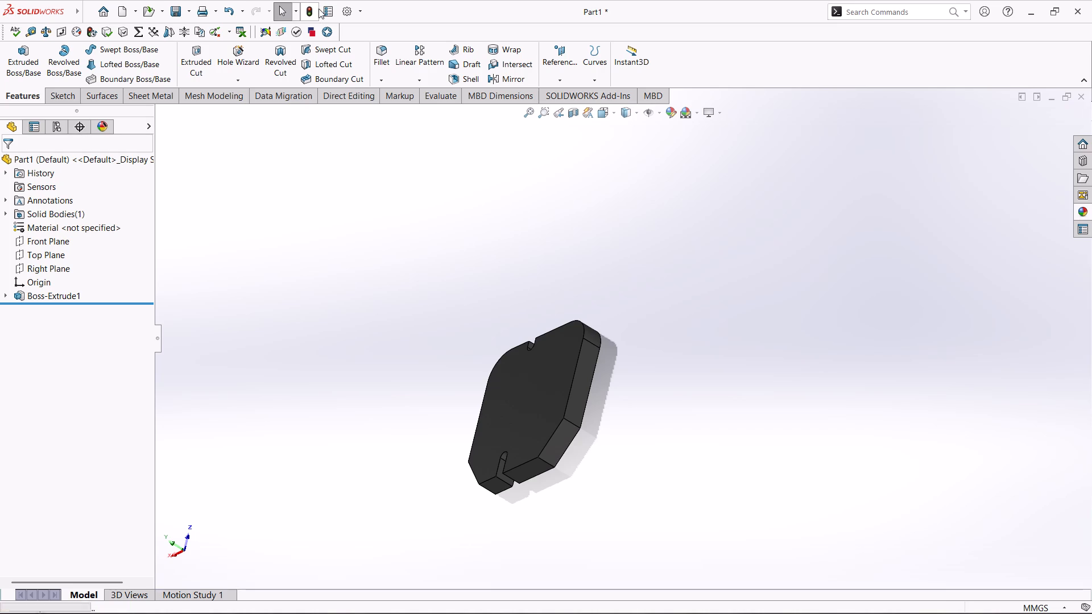
triple_click(318, 9)
drag(669, 287, 686, 244)
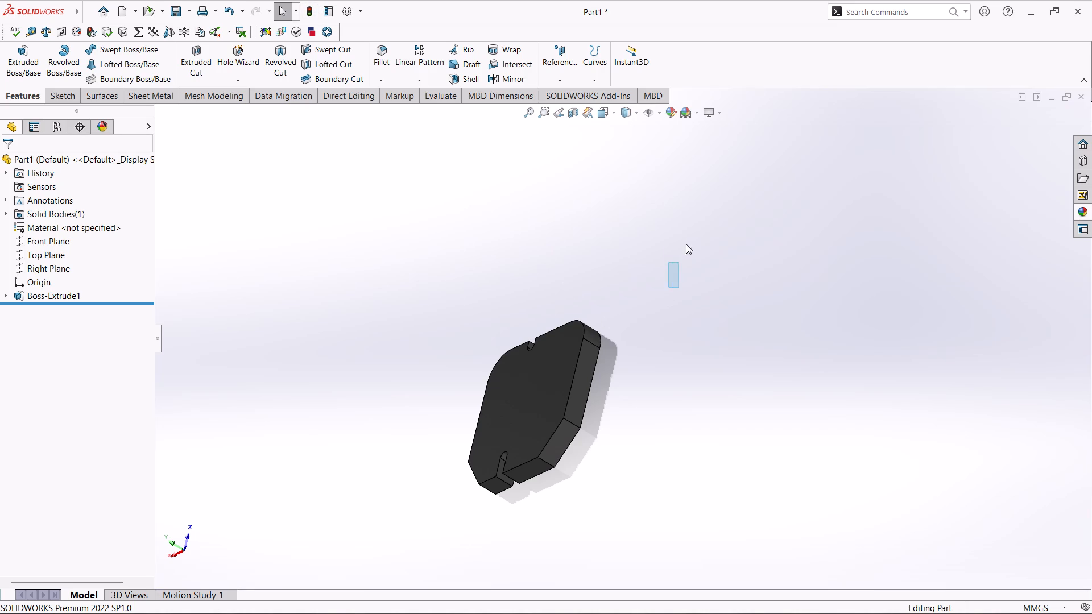
drag(686, 244, 688, 240)
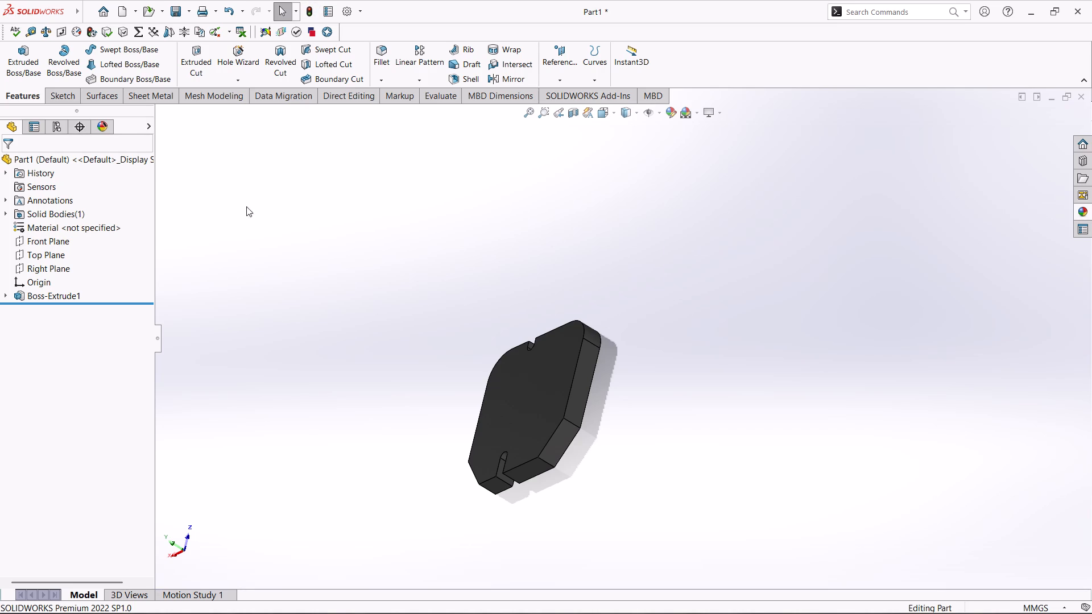
Assign the Gray Cast Iron material from the SOLIDWORKS Iron category to the part.
click(63, 230)
click(63, 230)
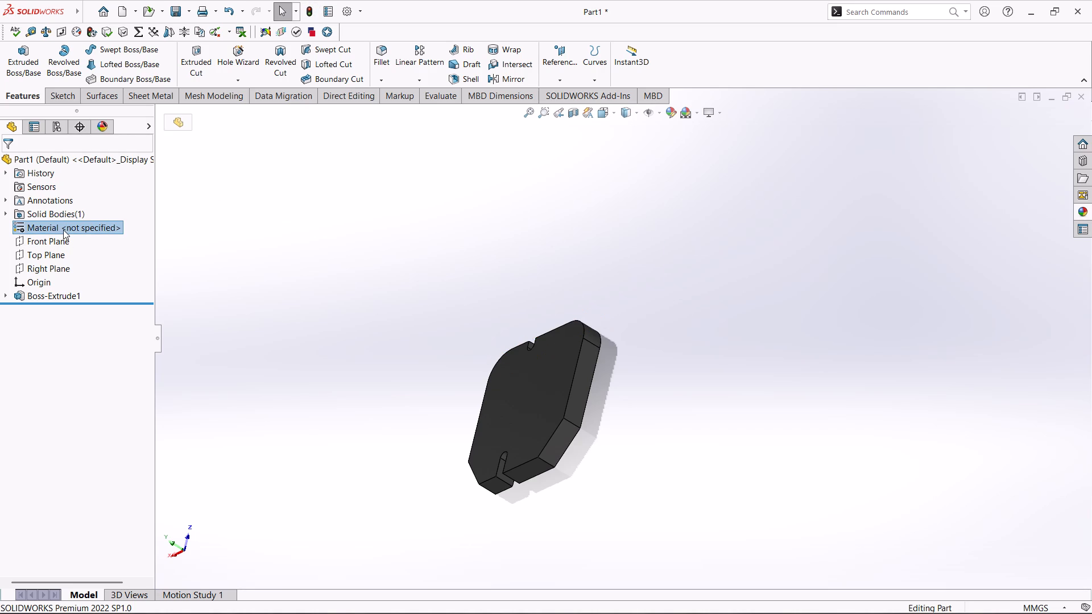
double_click(63, 230)
right_click(63, 230)
click(101, 240)
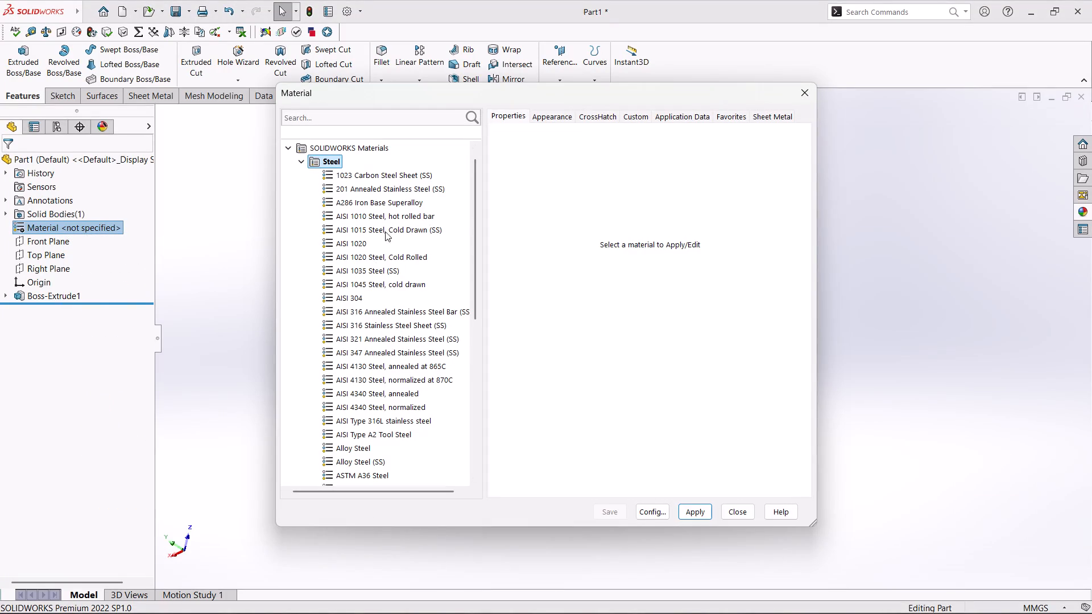
scroll(403, 352, down, 3)
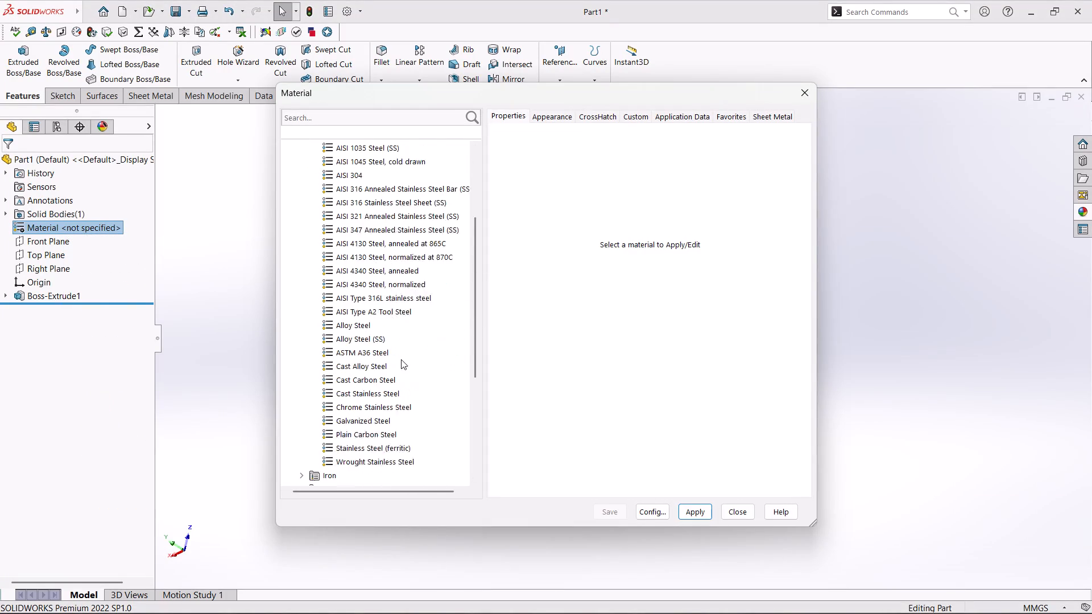
scroll(401, 359, down, 1)
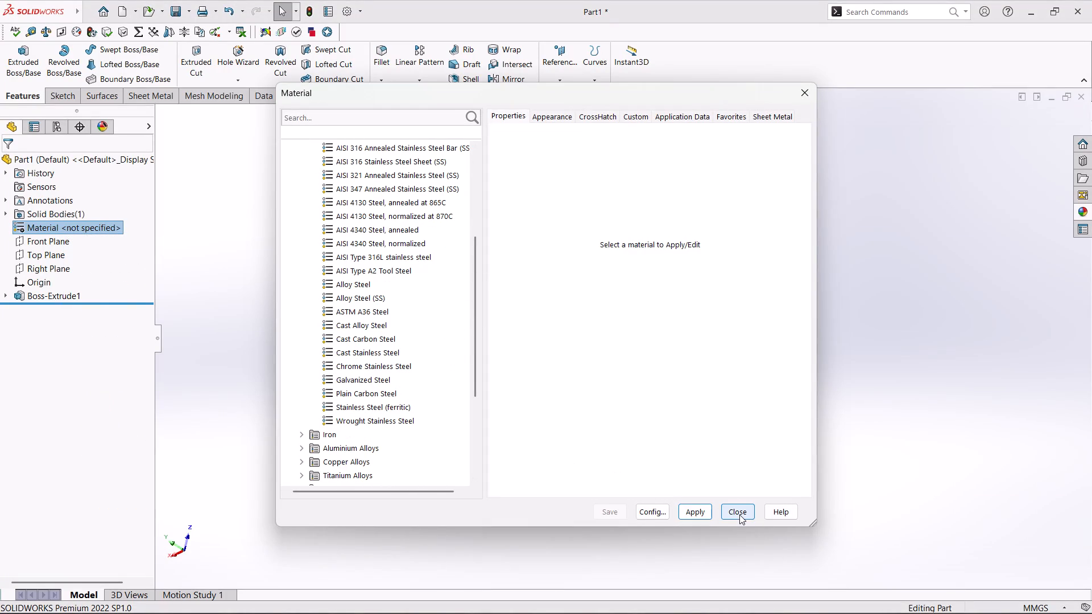
click(308, 432)
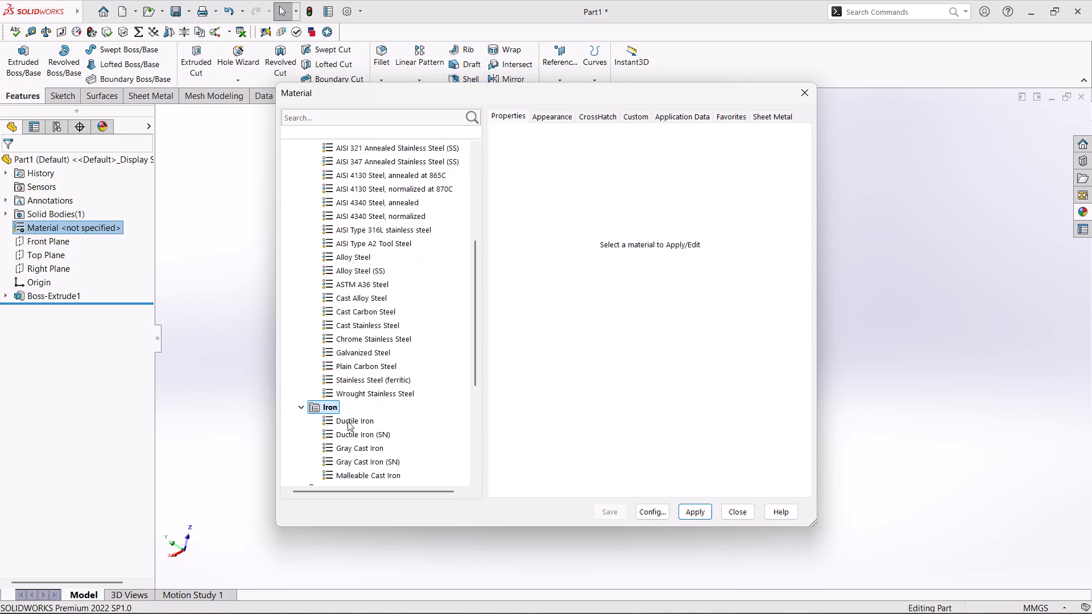
scroll(349, 417, down, 3)
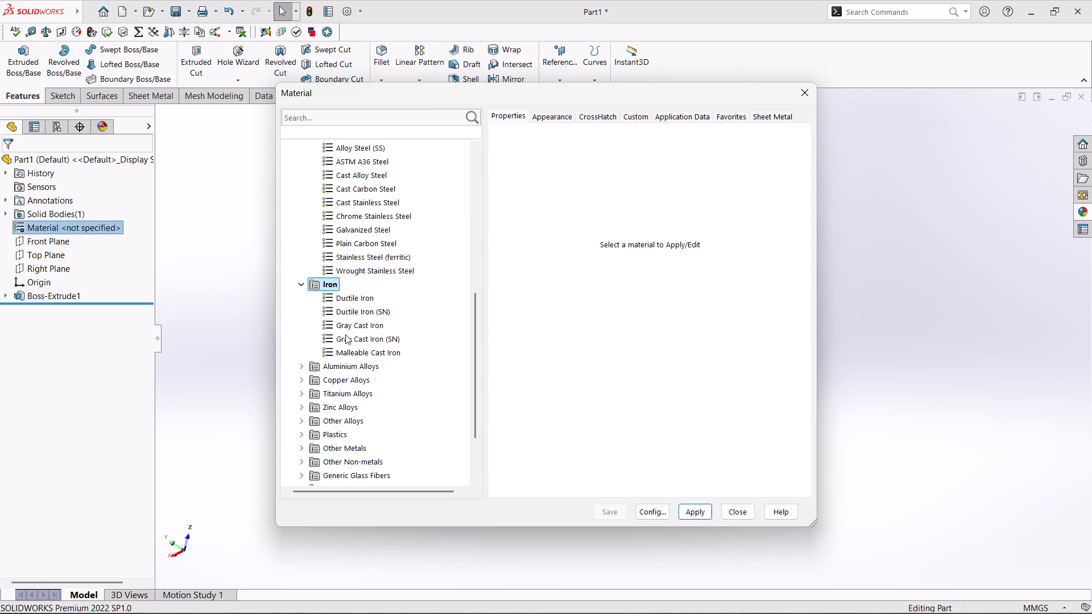
click(346, 325)
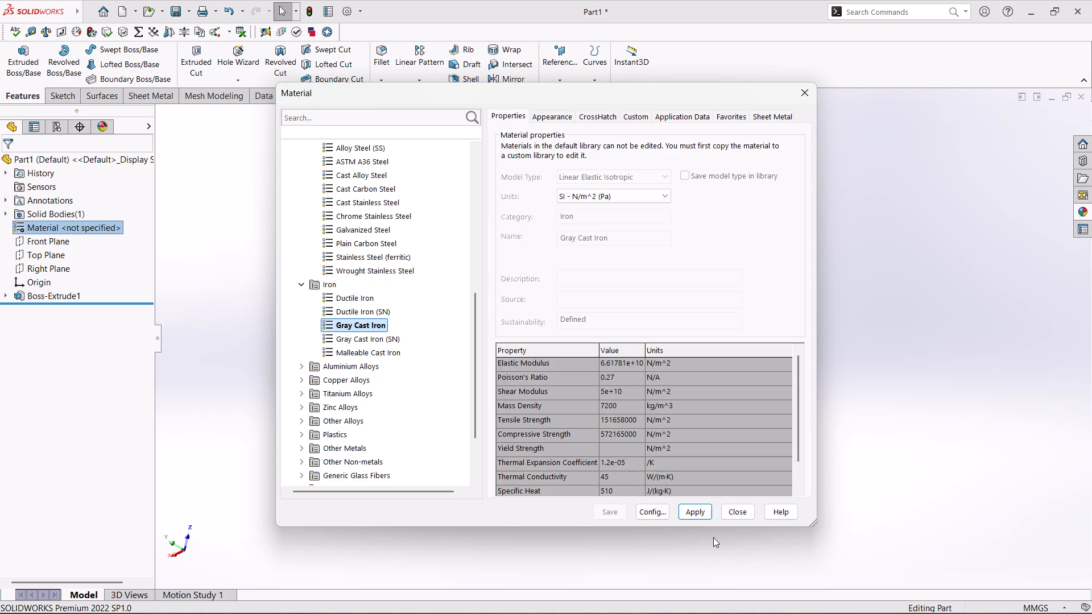
click(700, 515)
click(742, 515)
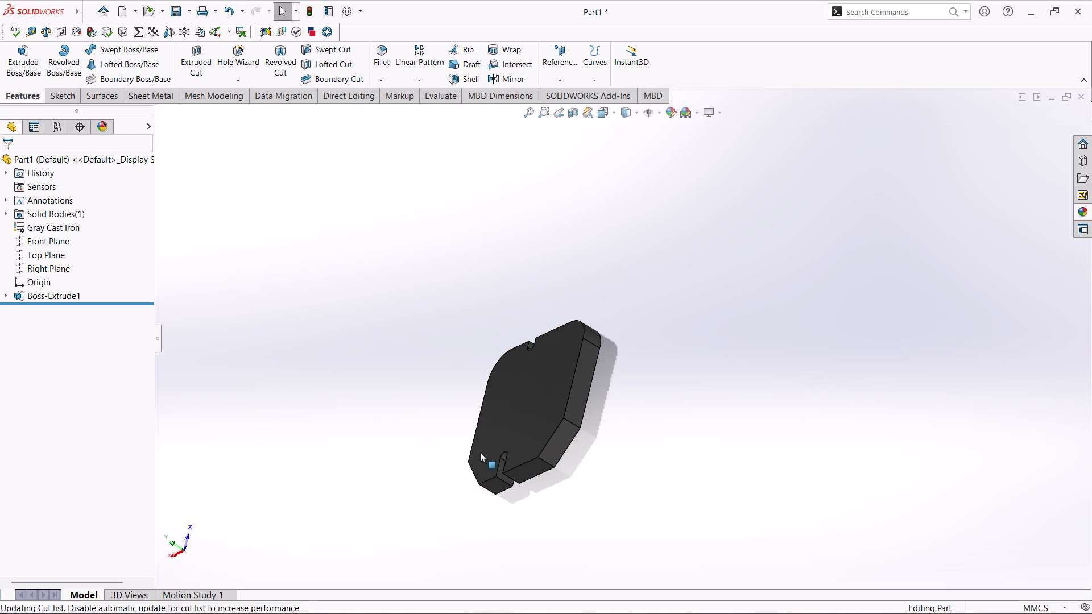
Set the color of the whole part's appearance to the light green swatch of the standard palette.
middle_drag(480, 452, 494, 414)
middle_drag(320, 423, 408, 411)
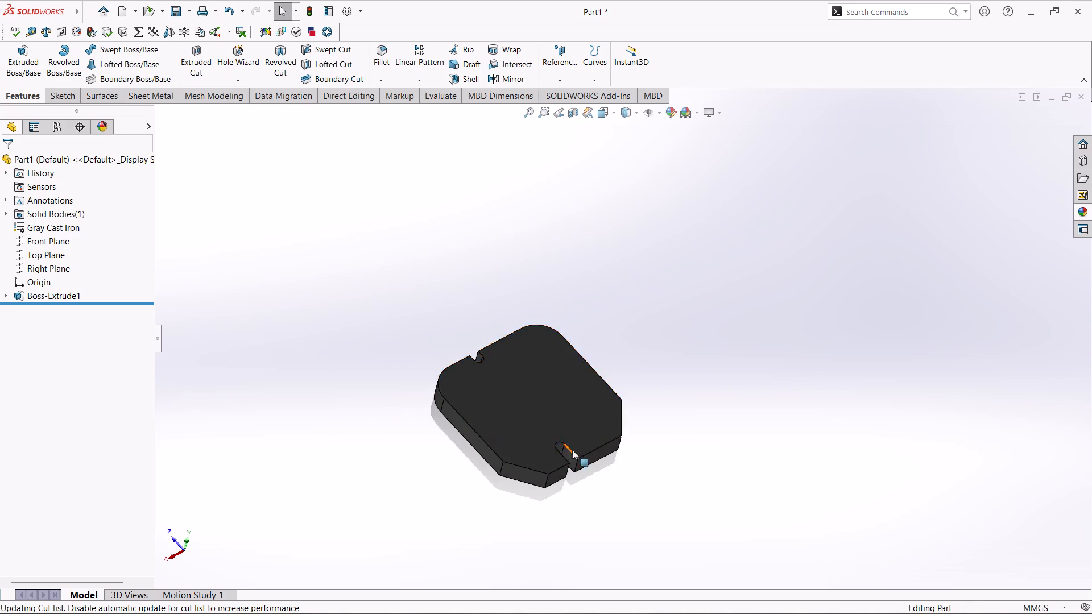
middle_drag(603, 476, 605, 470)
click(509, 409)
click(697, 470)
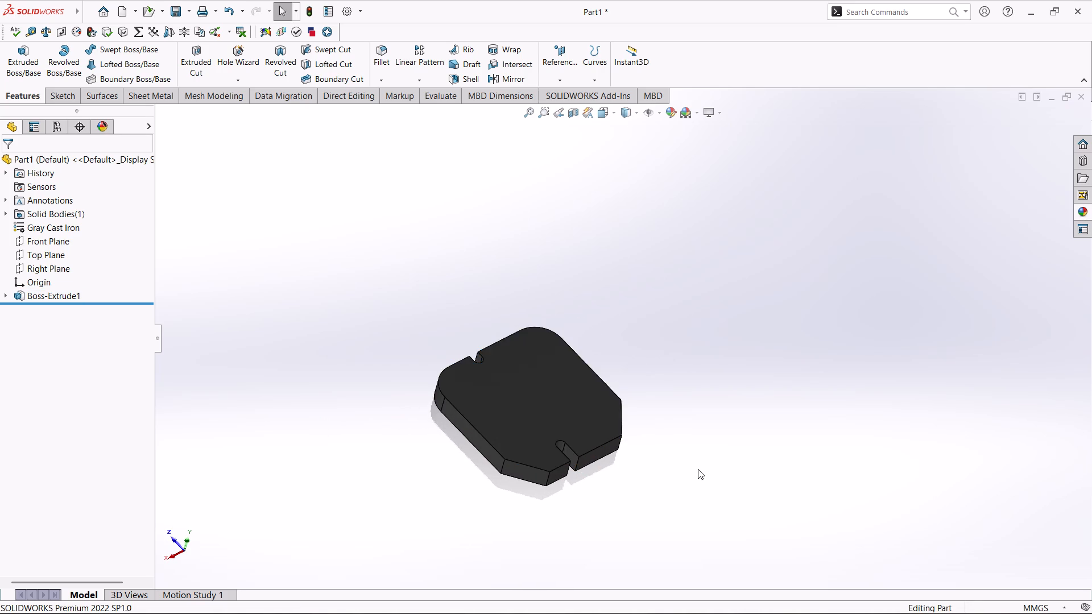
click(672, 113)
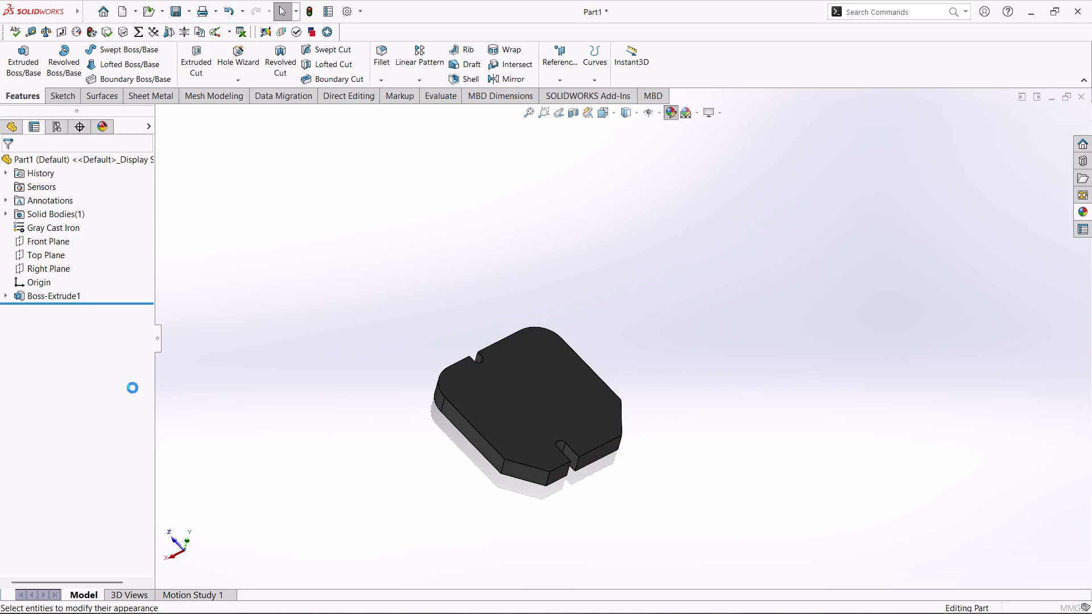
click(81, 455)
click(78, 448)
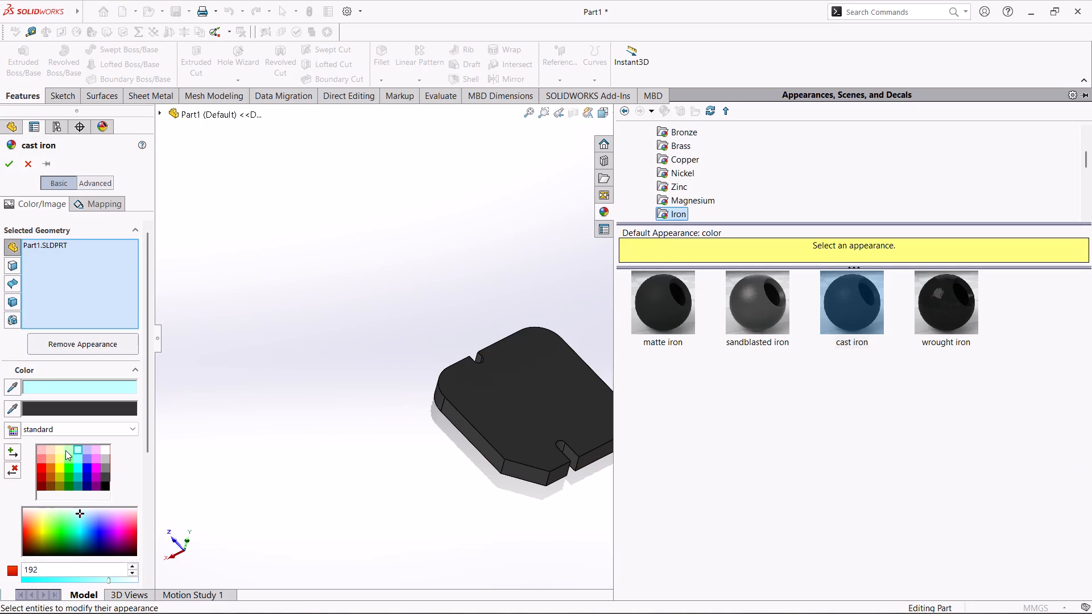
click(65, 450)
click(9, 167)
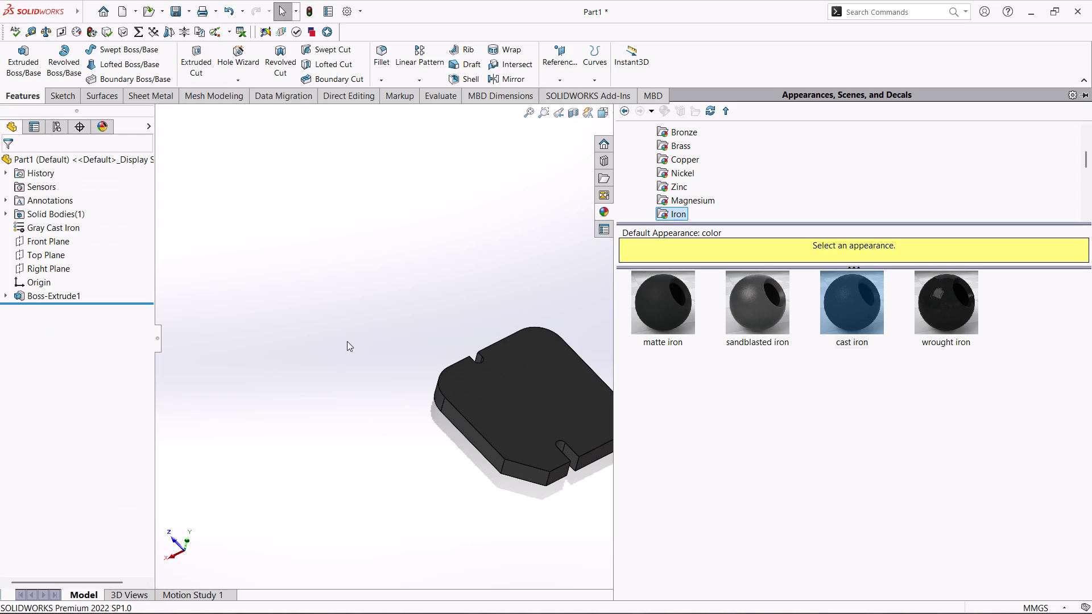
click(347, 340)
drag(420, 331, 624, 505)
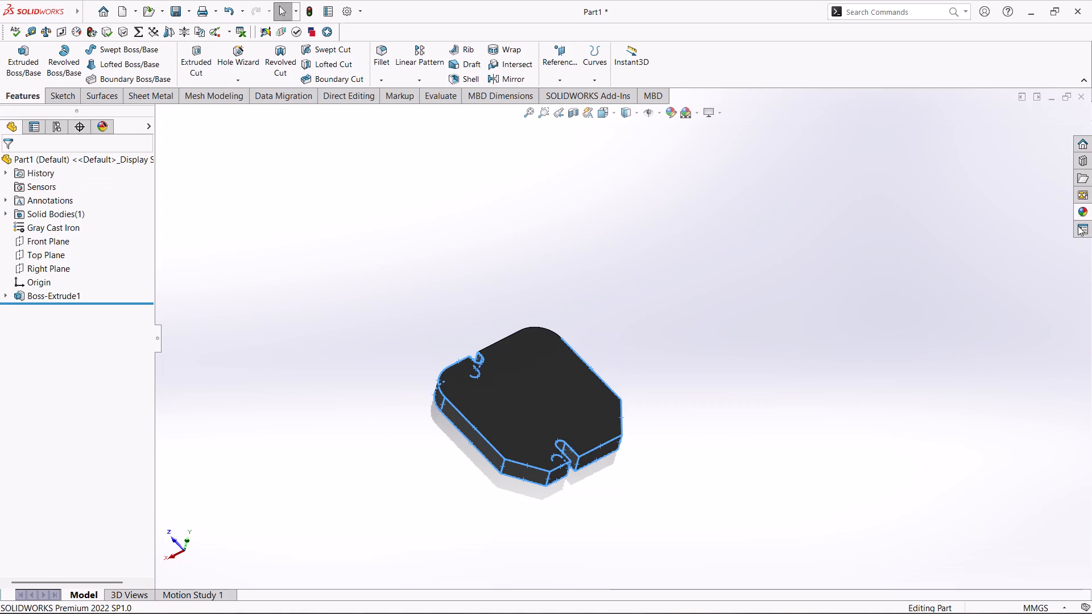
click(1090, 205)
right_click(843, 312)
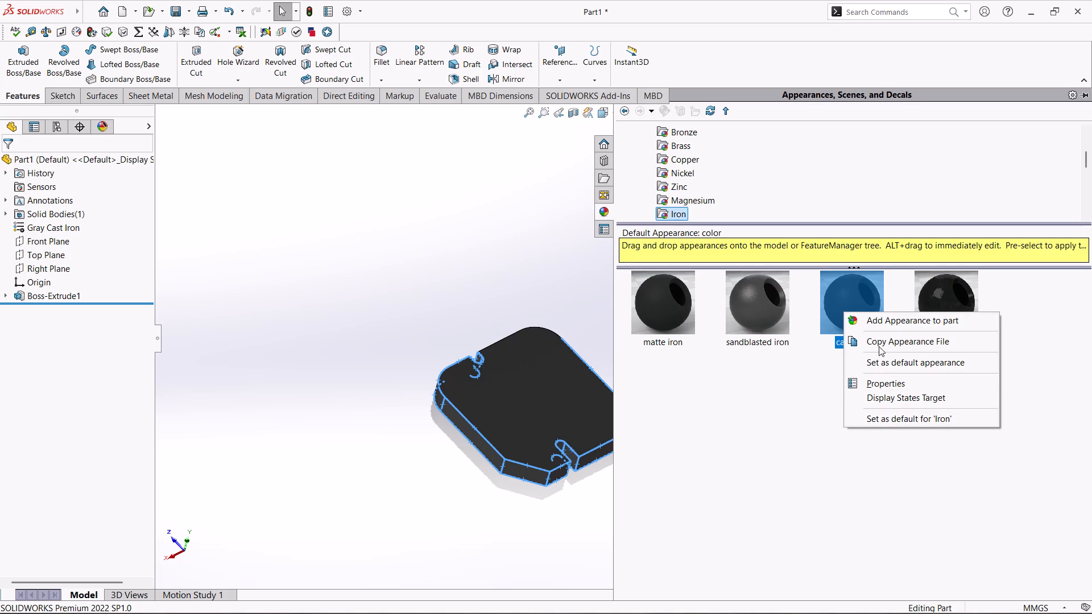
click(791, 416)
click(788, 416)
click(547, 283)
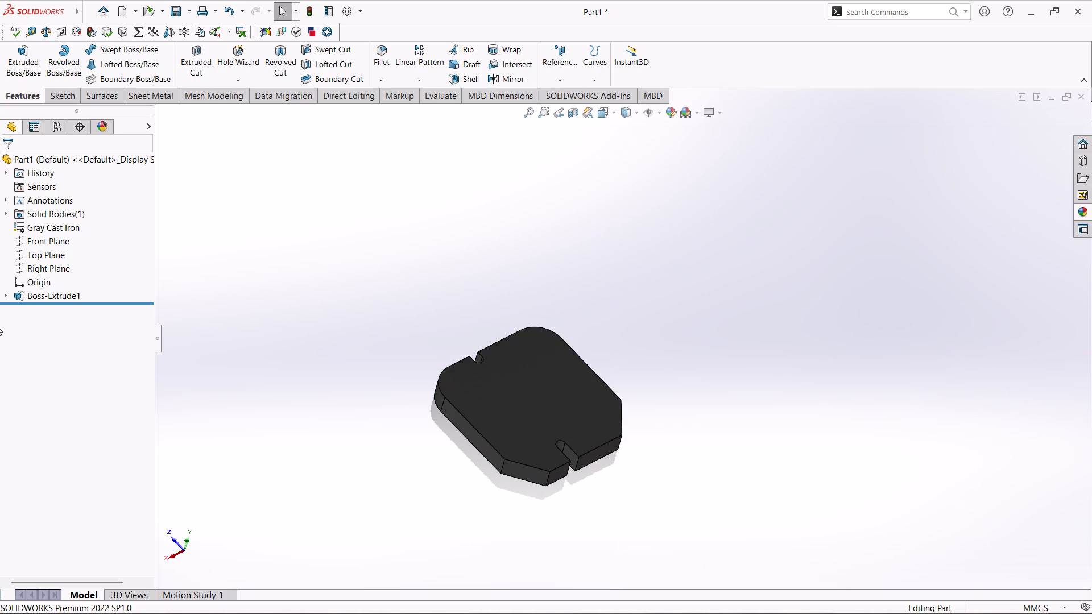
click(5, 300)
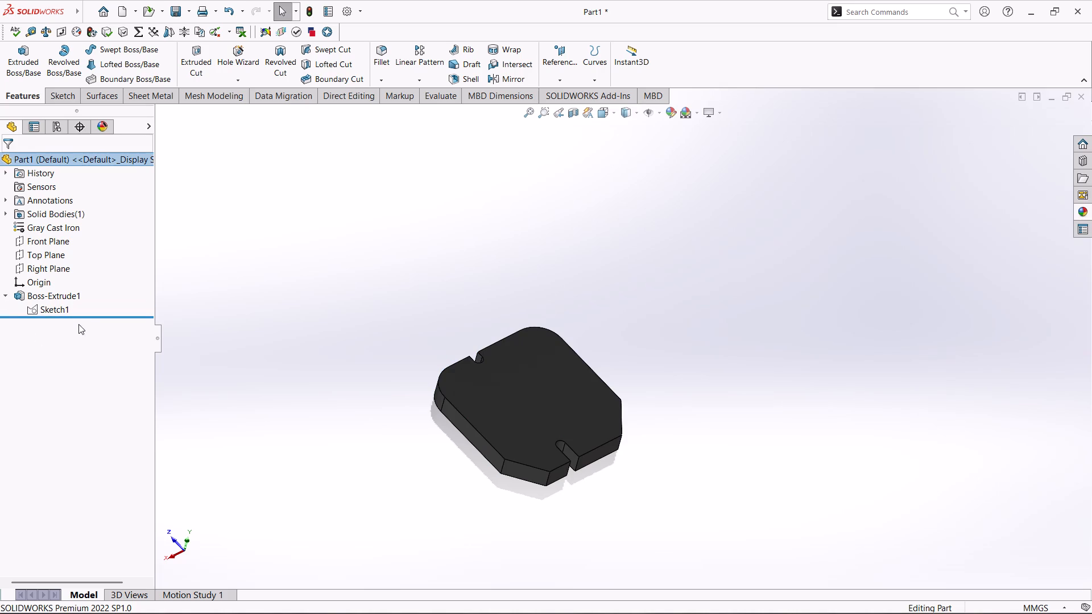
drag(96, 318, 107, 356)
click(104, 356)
Remove the light green appearance assigned at the part level, starting from the plate's top face.
click(542, 446)
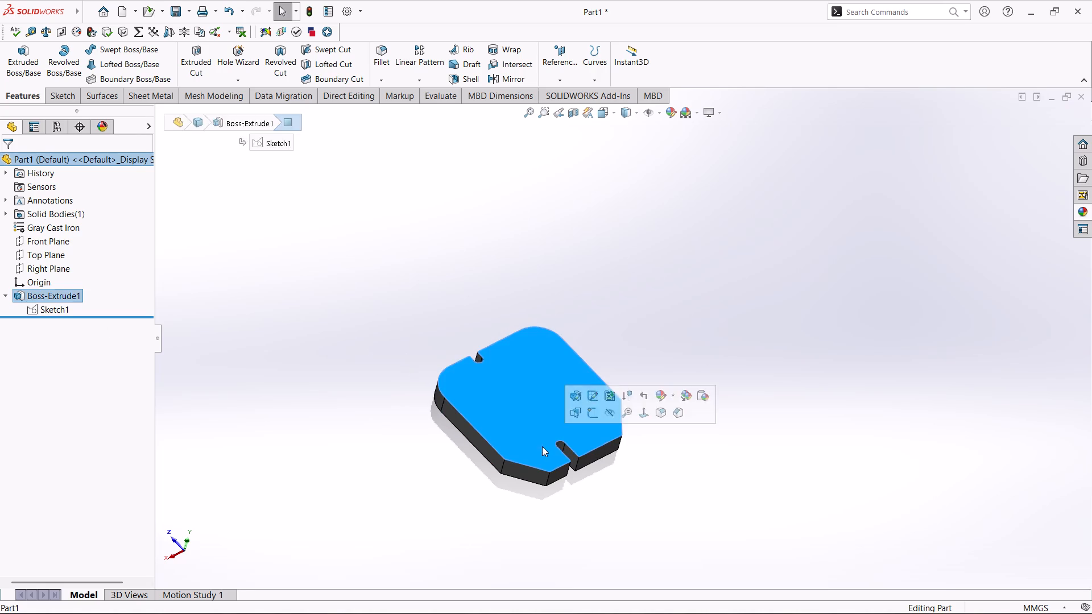
right_click(546, 442)
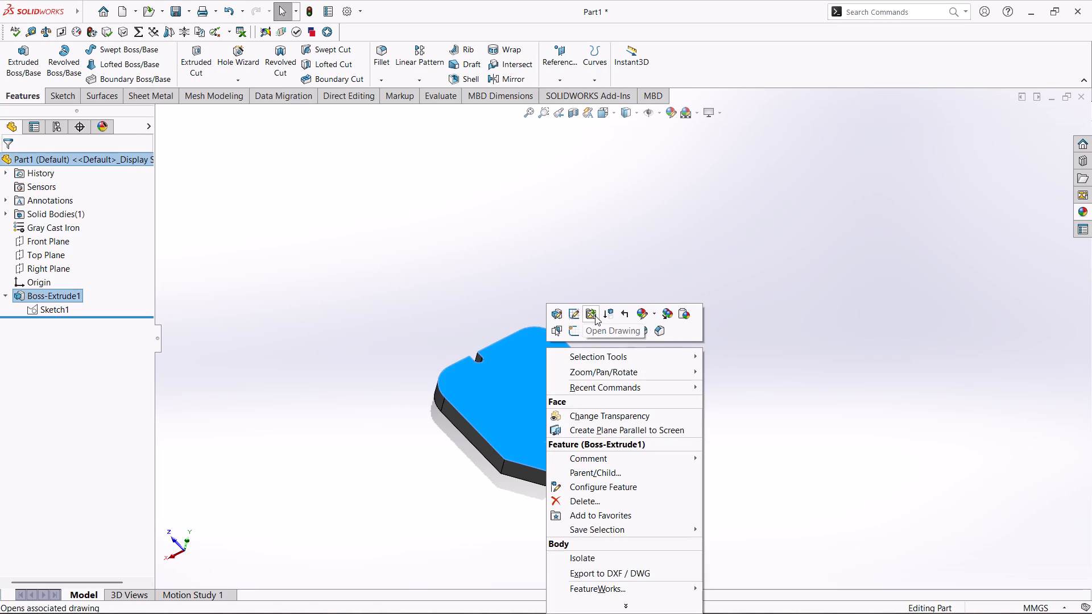
click(646, 316)
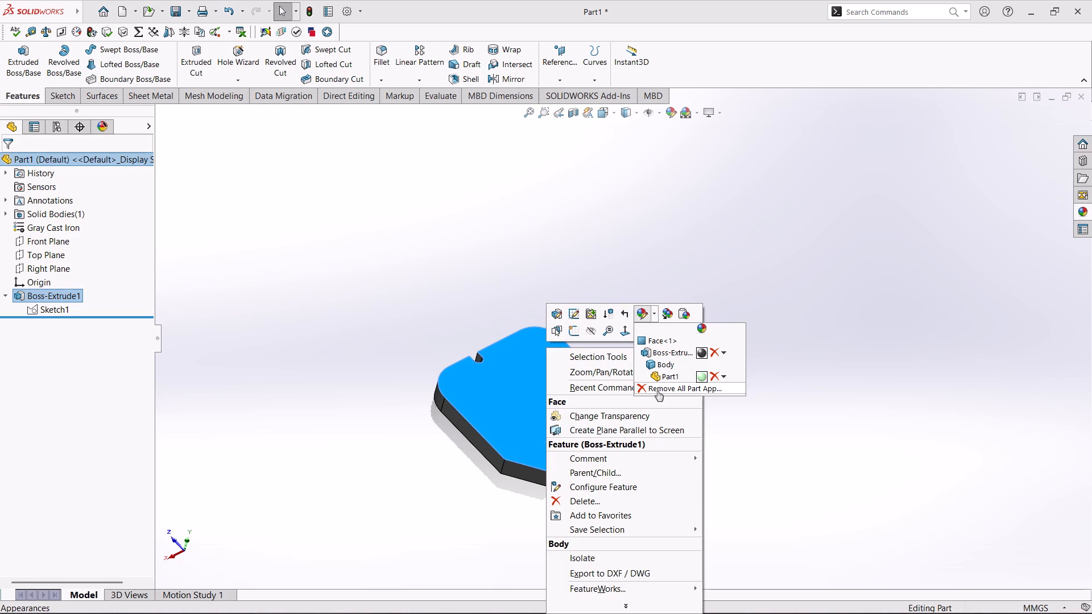
click(718, 374)
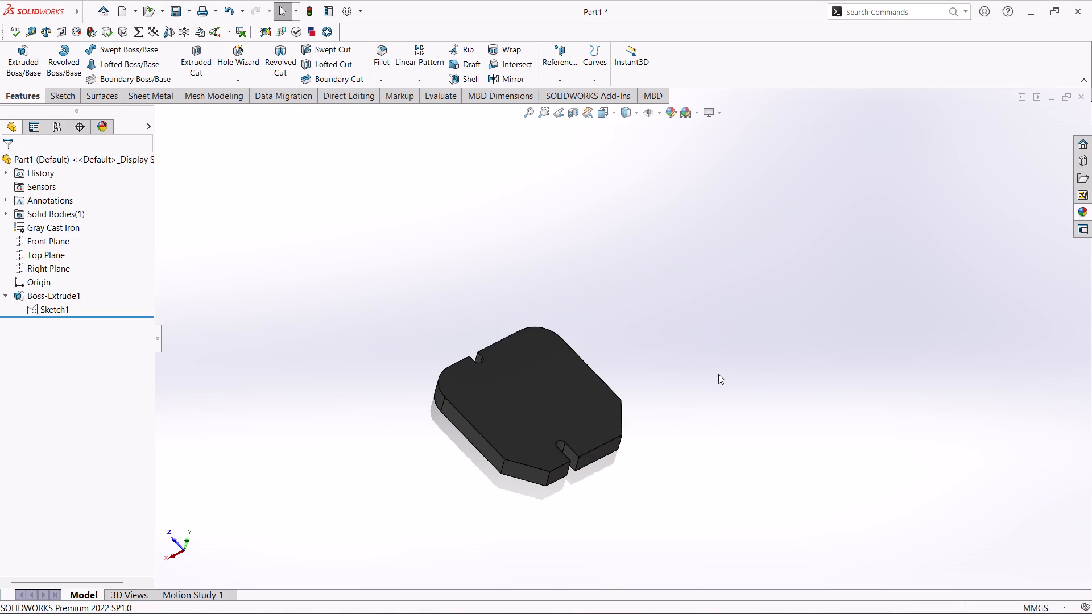
Remove the remaining dark iron appearance from the plate, starting from its top face.
click(509, 372)
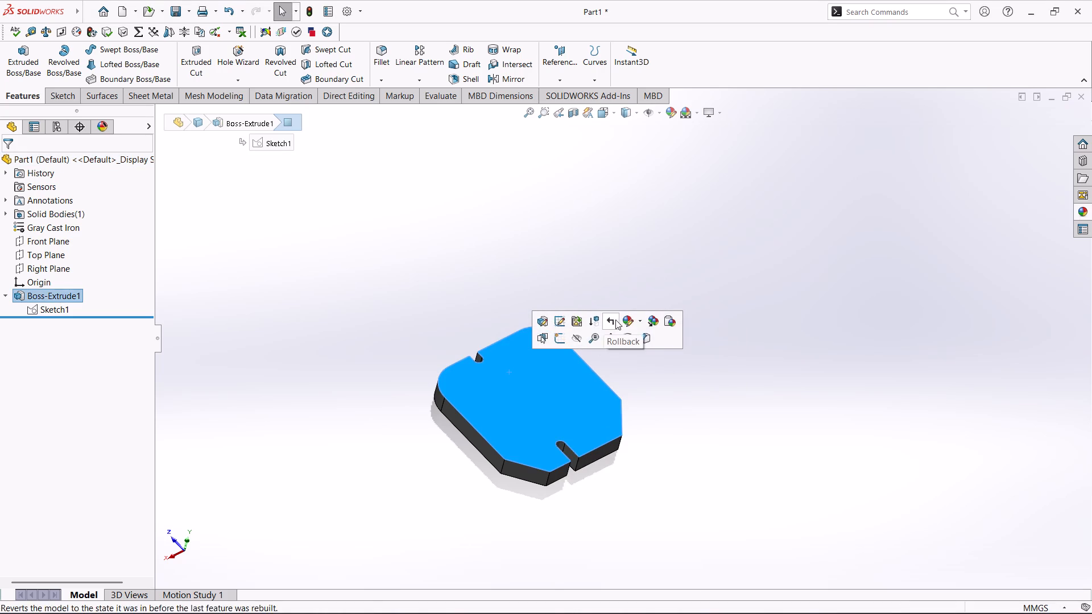
click(633, 322)
click(656, 395)
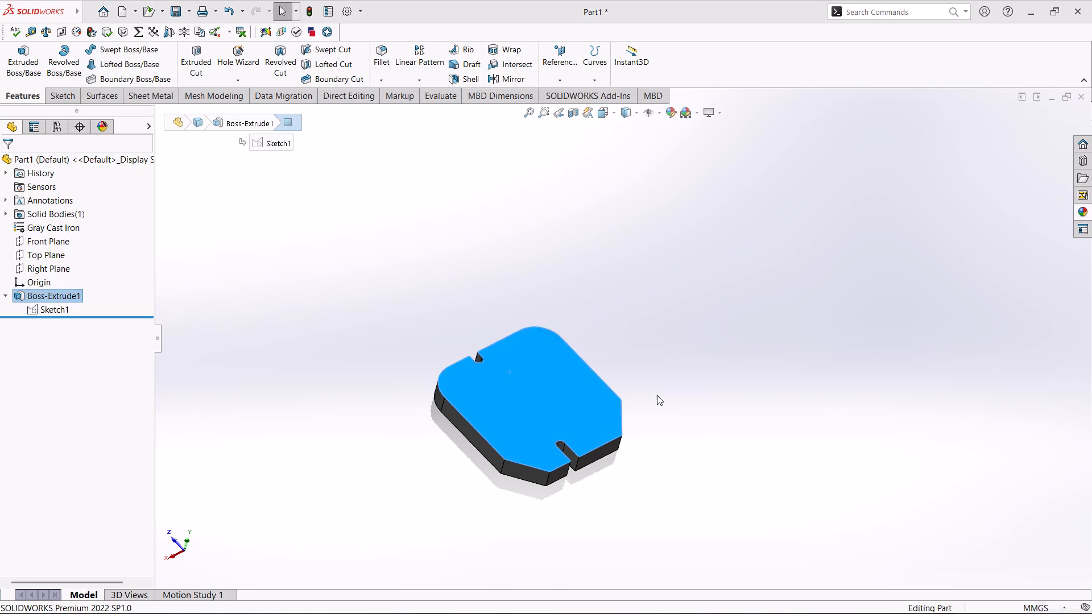
middle_drag(668, 425, 711, 409)
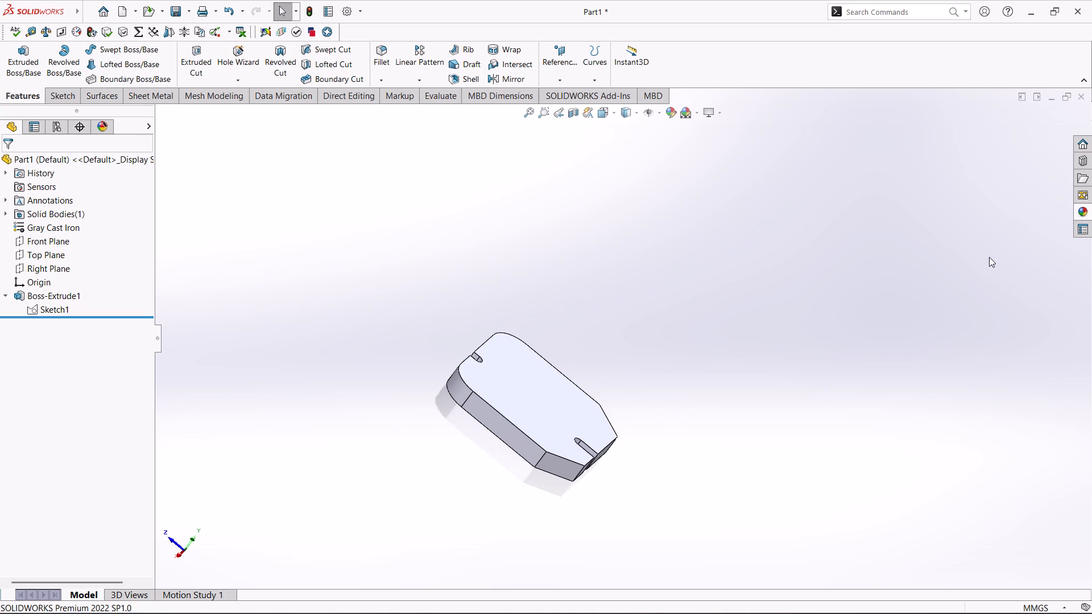
Apply the cast iron appearance from the Iron appearance library to the whole part.
click(1085, 210)
drag(852, 442, 858, 439)
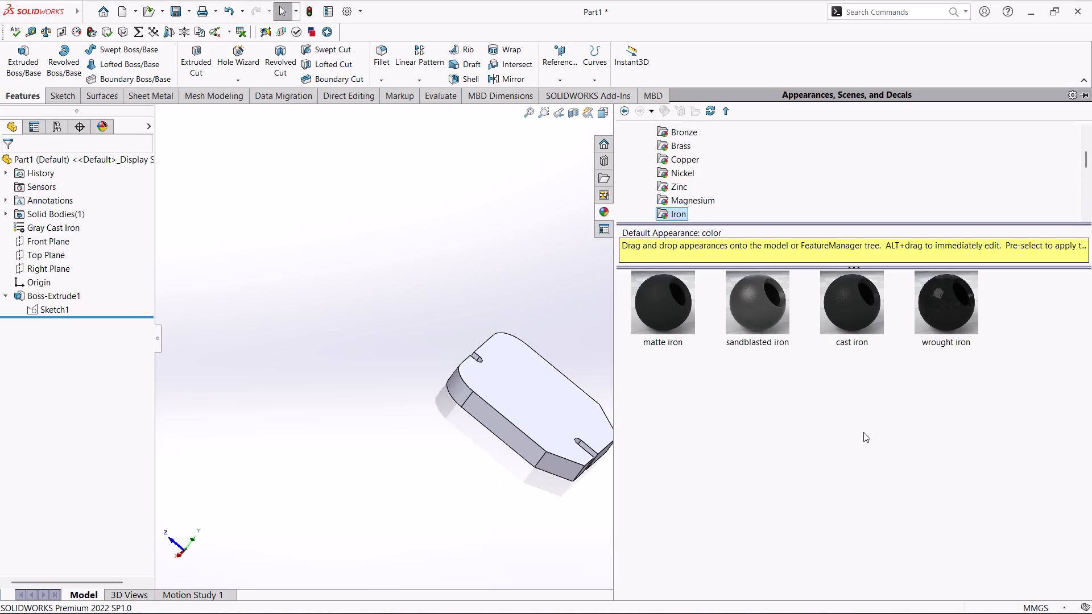
double_click(858, 315)
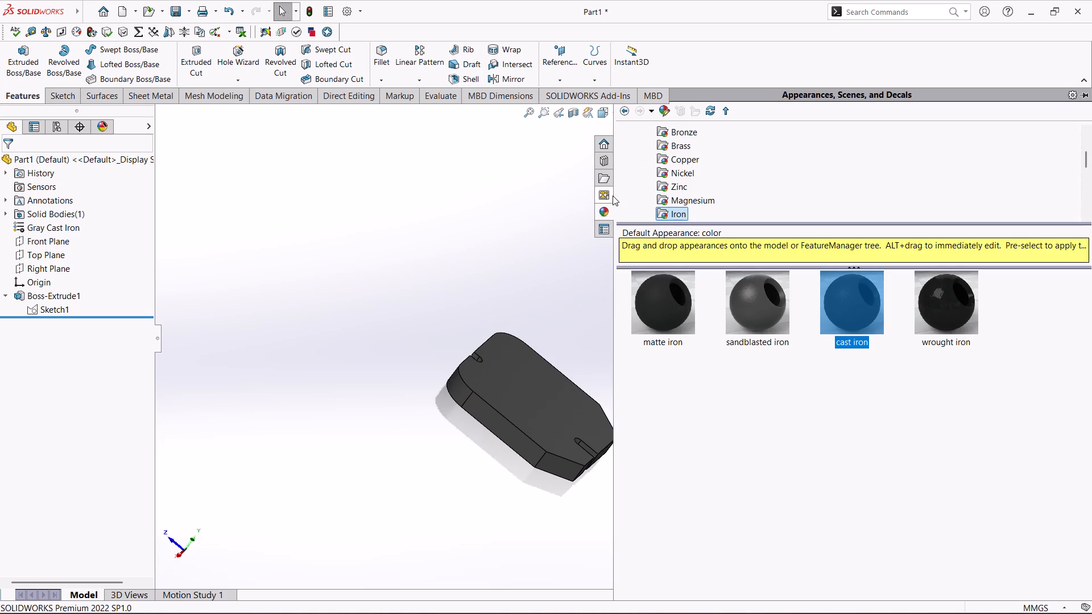
click(666, 111)
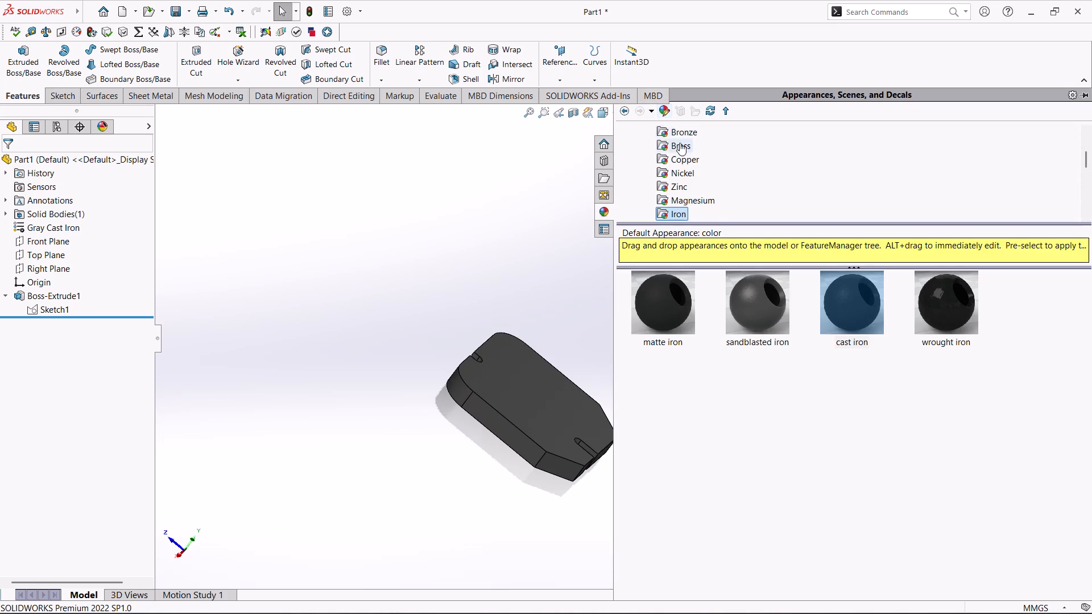
click(666, 110)
click(666, 110)
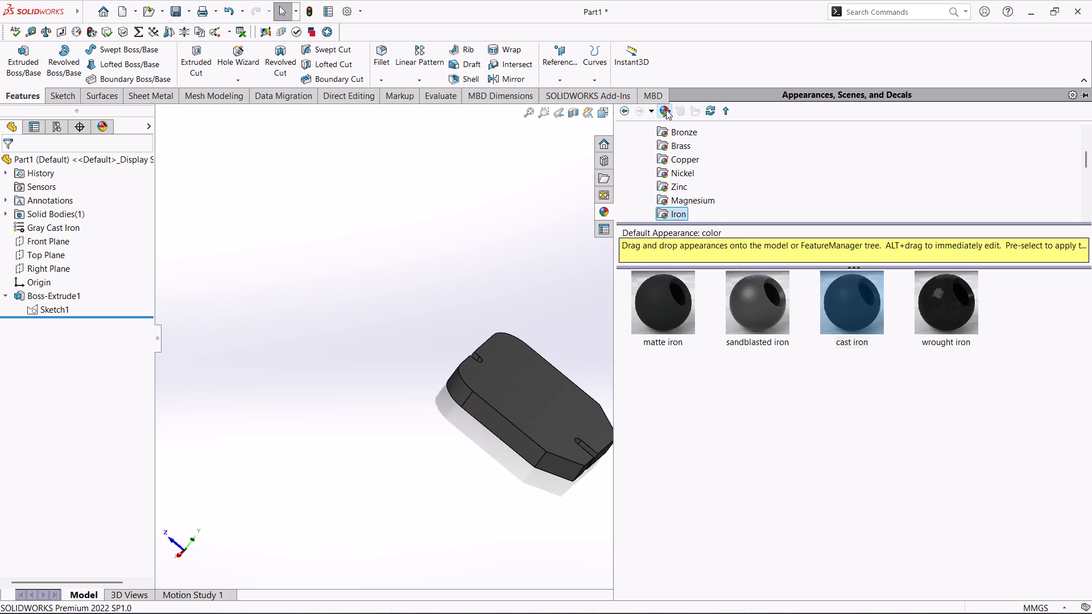
double_click(666, 110)
click(540, 169)
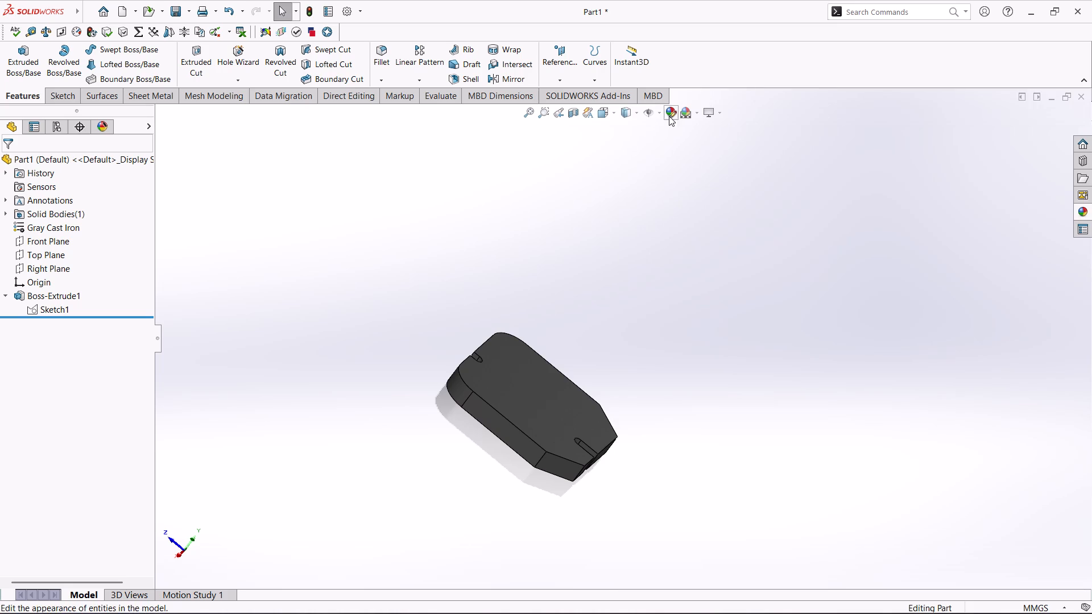
Set the color of the part's cast iron appearance to the light green swatch of the standard palette.
click(669, 116)
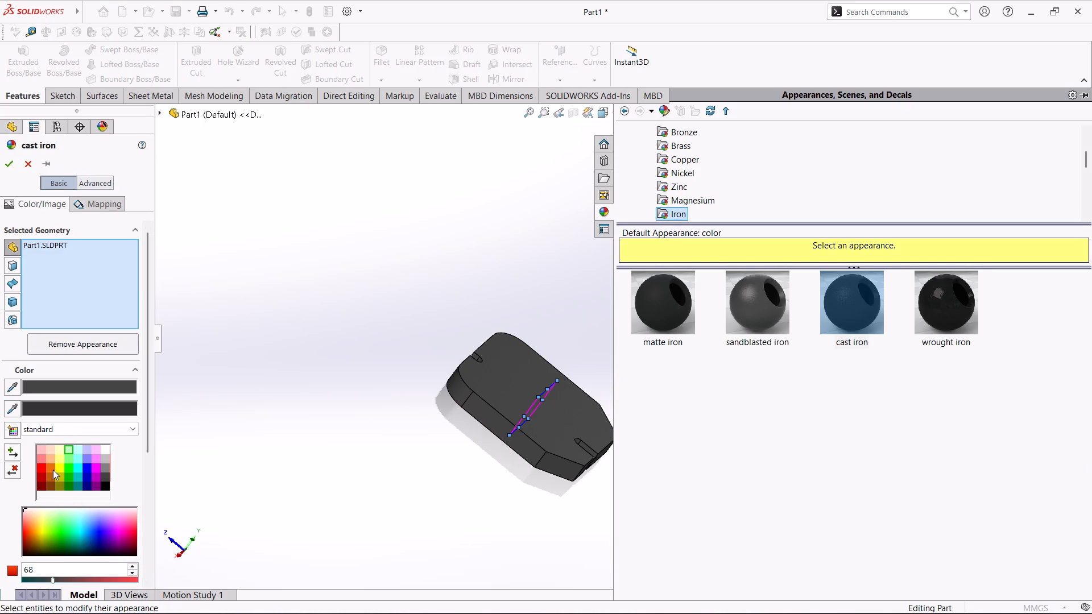
click(77, 446)
click(65, 447)
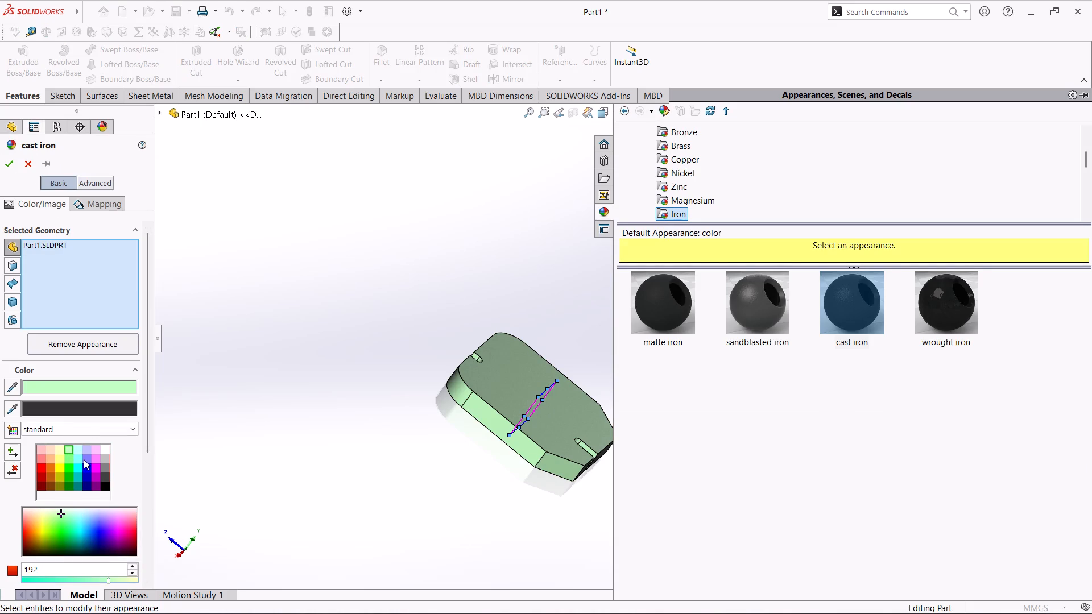
click(71, 452)
click(67, 459)
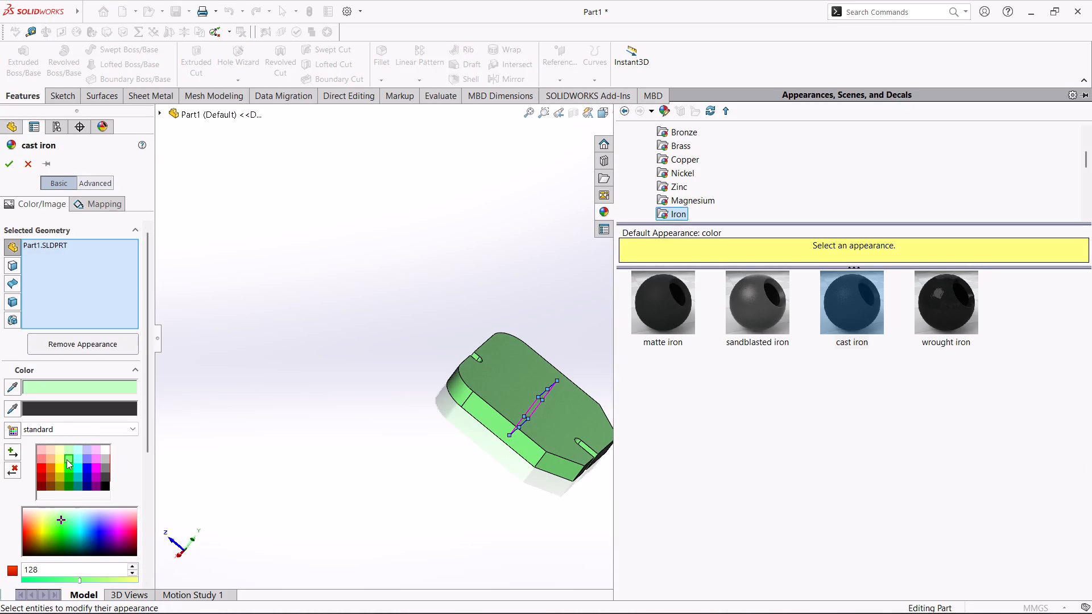
click(71, 450)
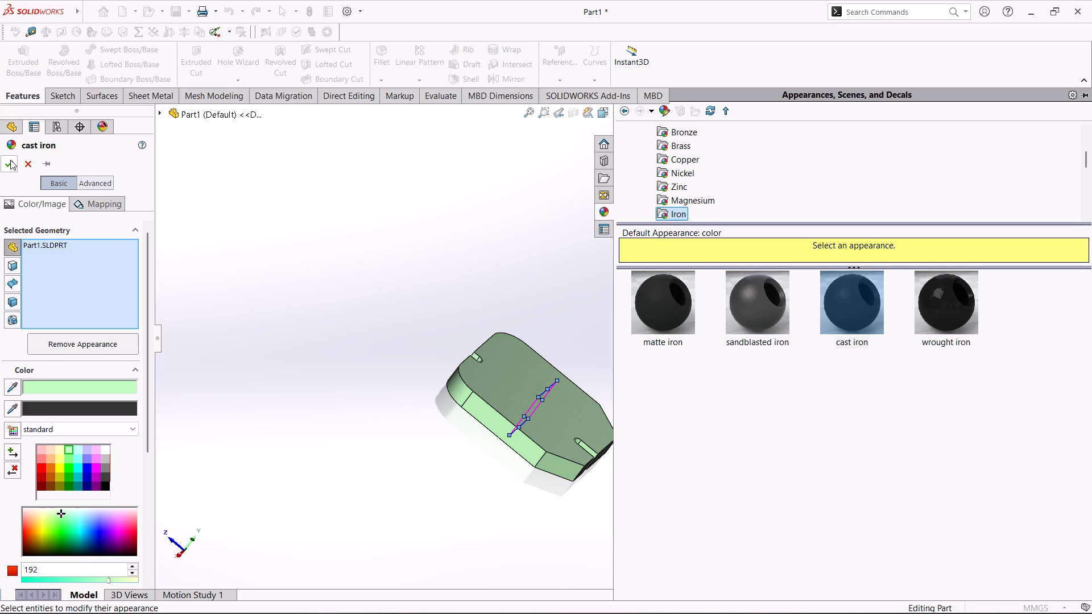
click(10, 160)
click(349, 389)
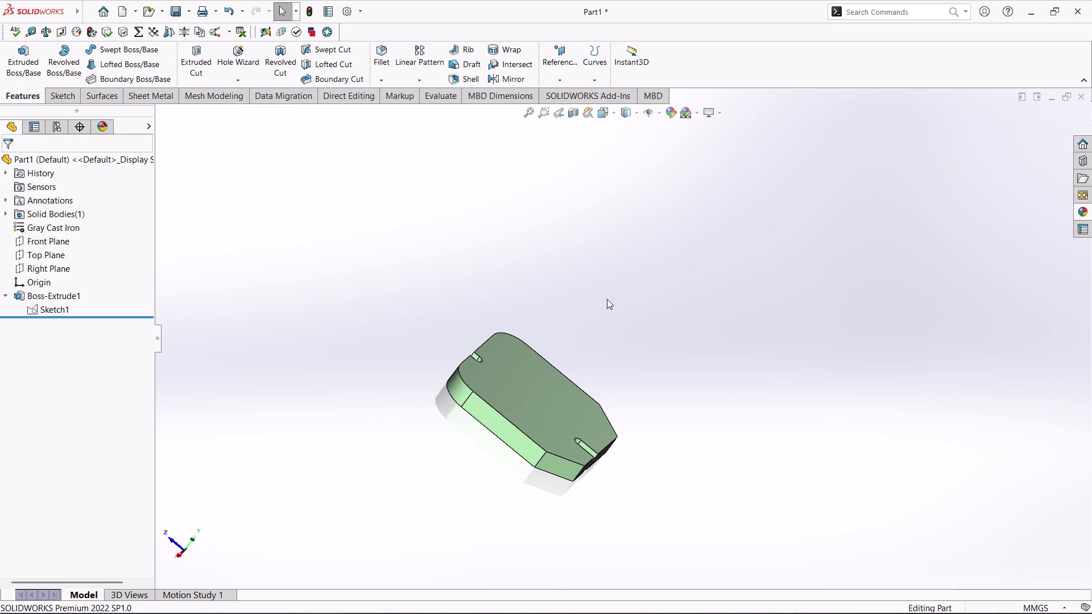
middle_drag(611, 298, 590, 369)
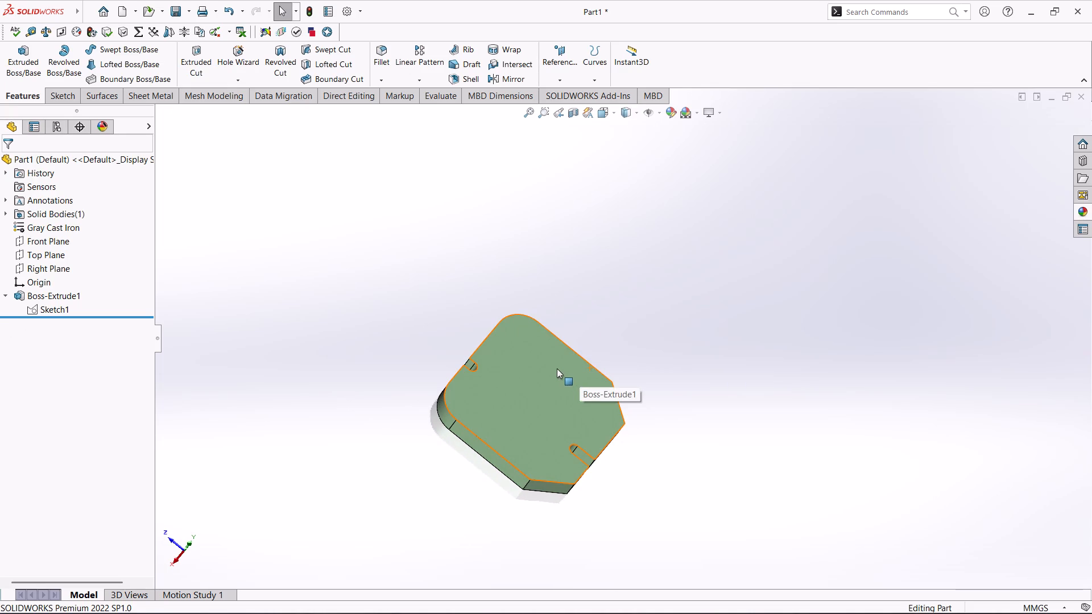
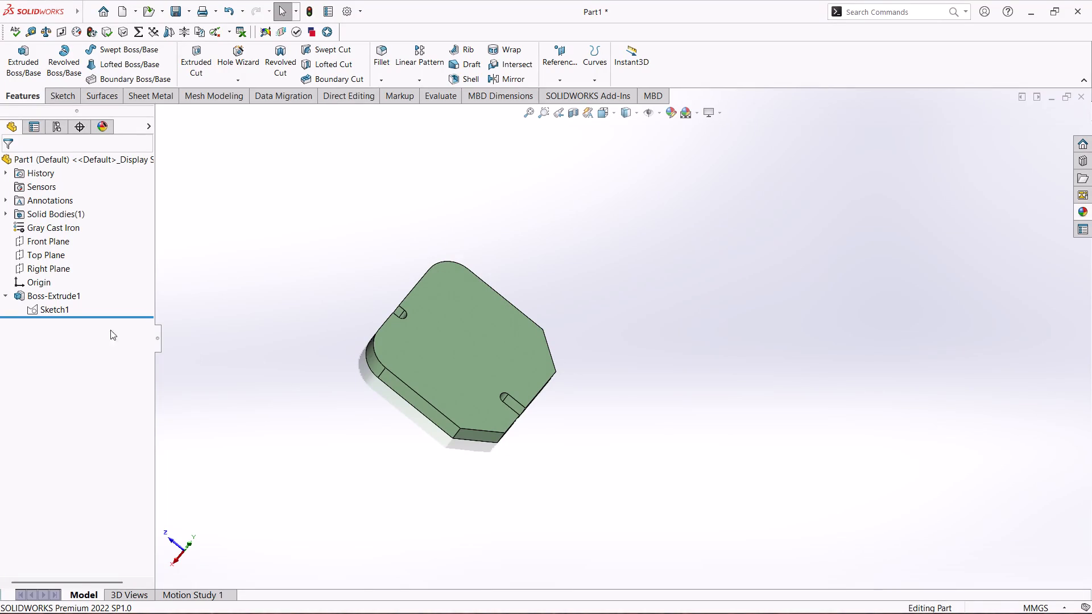
Create a reference plane offset 191 mm above the Top Plane.
click(552, 76)
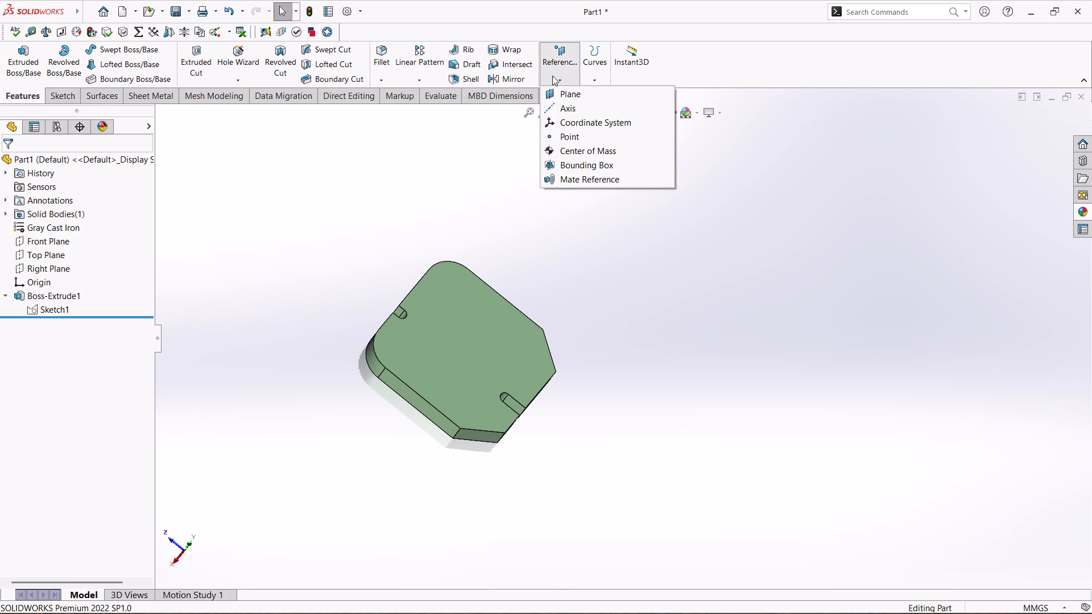
click(573, 92)
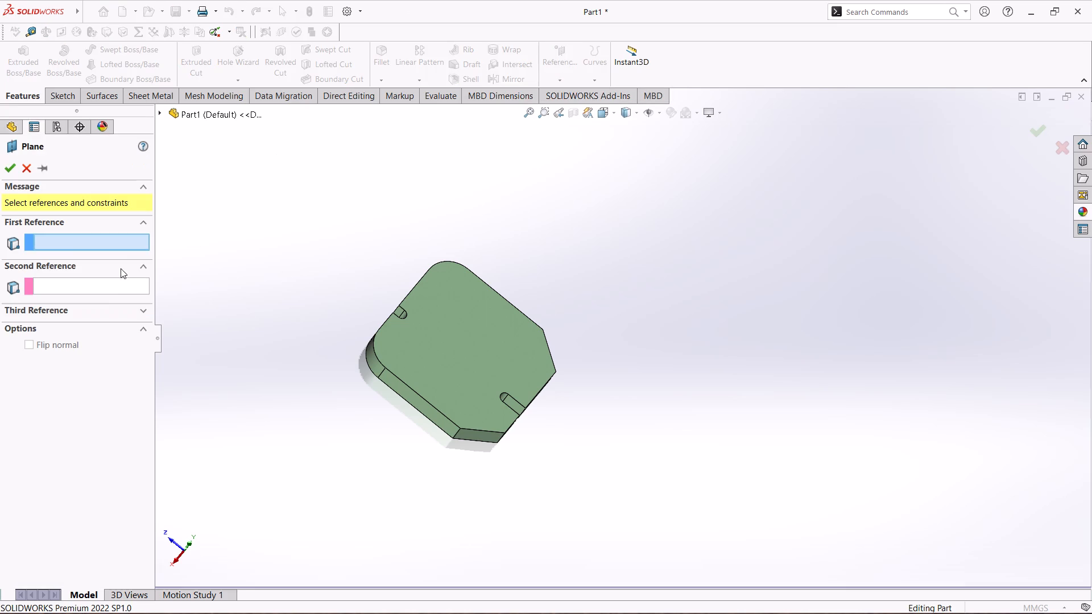
click(160, 111)
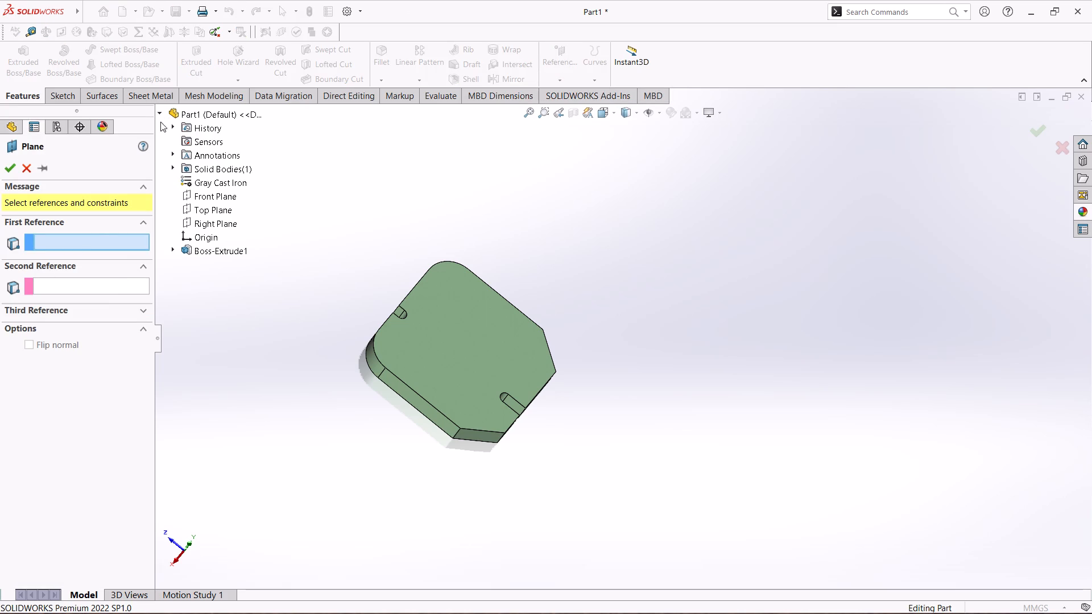
click(208, 206)
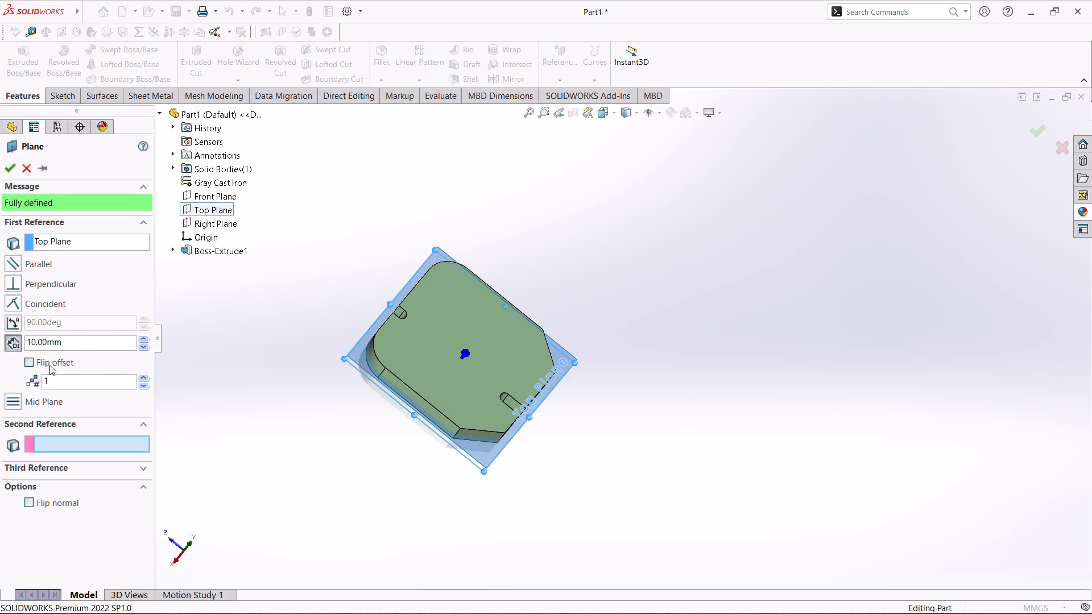
drag(72, 342, 0, 359)
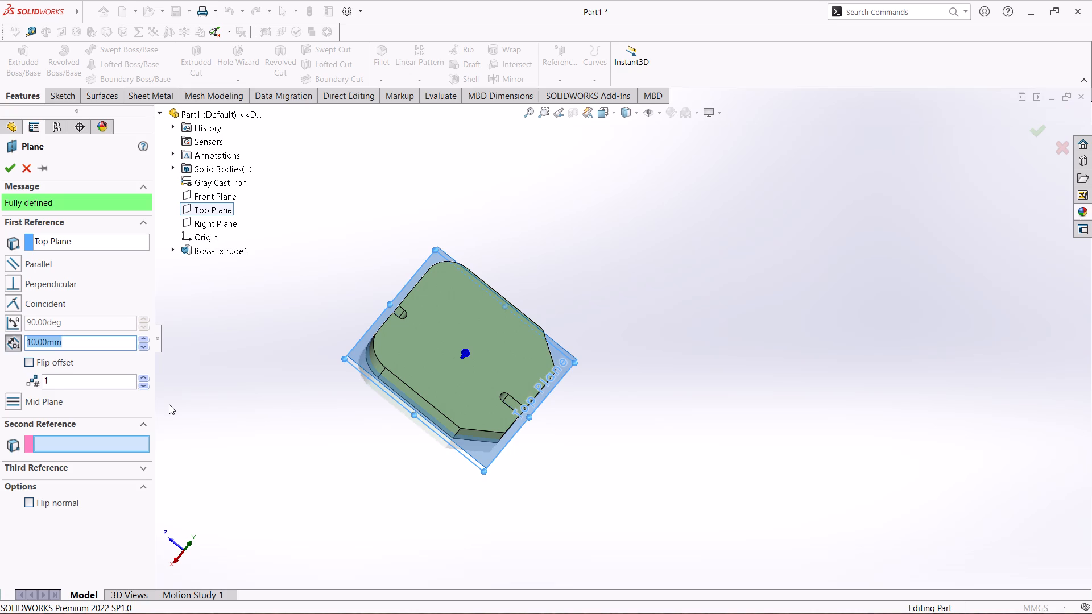
text(19)
key(1)
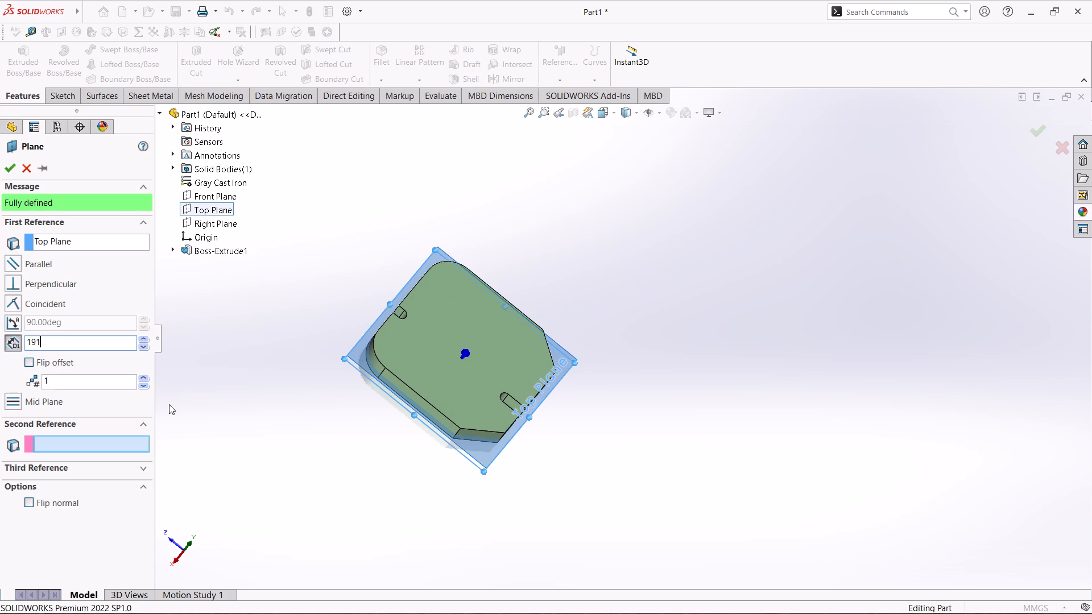
key(Return)
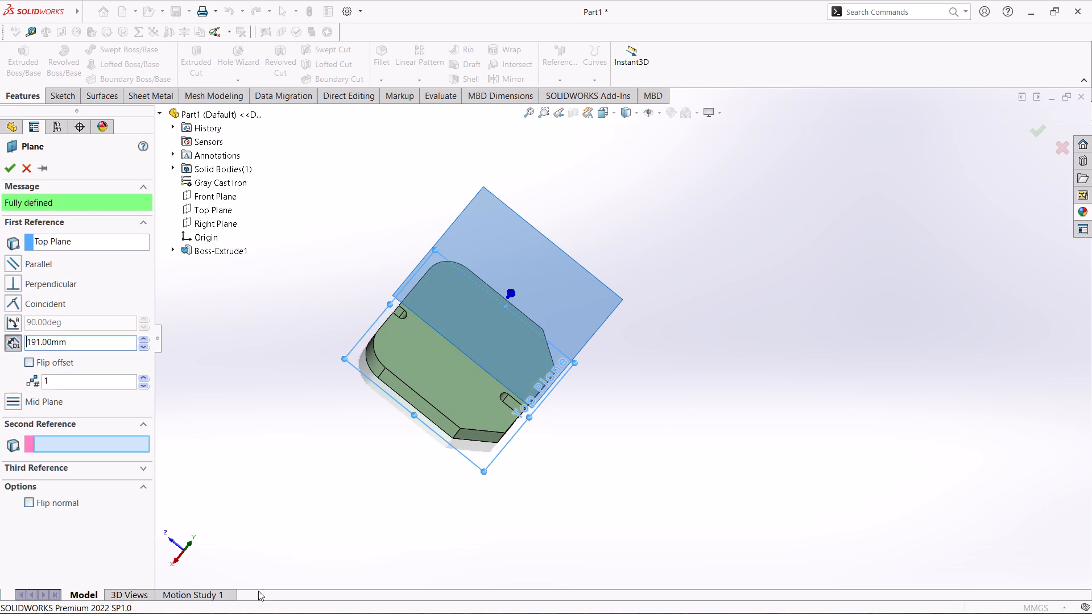
middle_drag(559, 452, 585, 405)
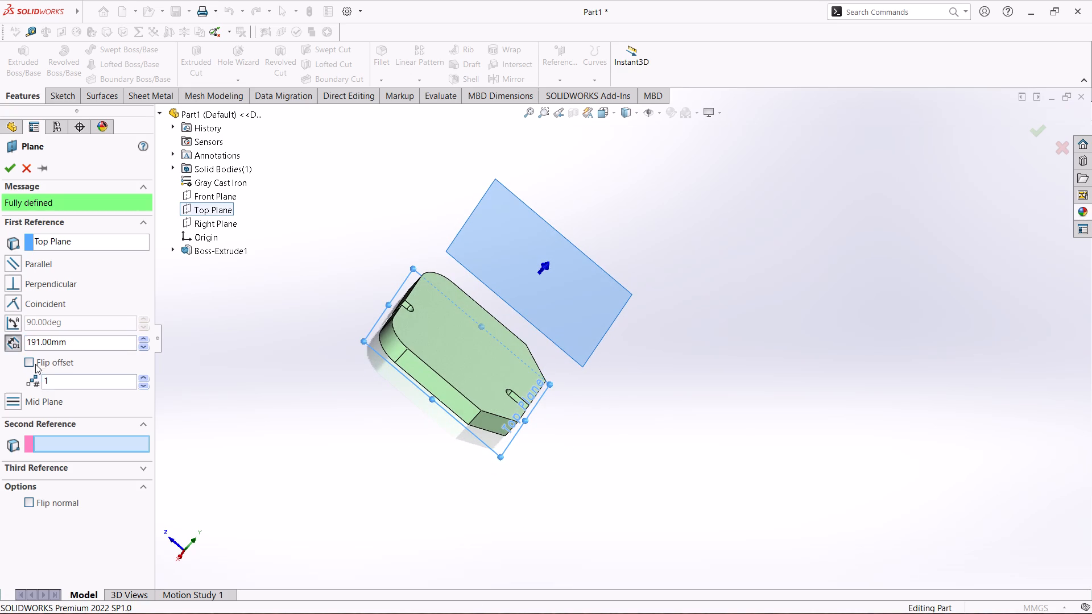
click(10, 167)
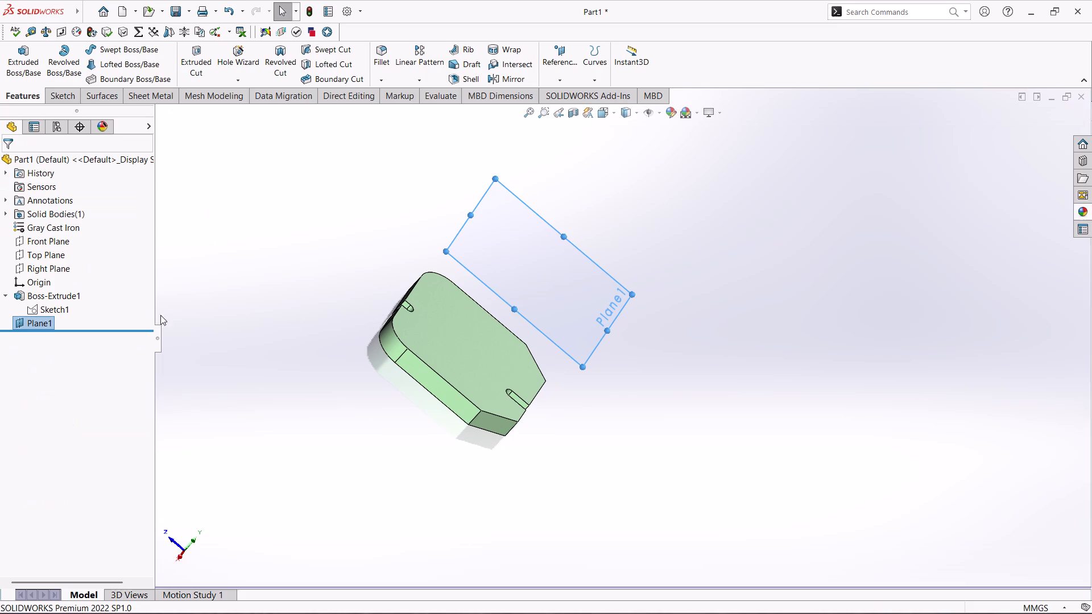
Sketch a horizontal line about 210 mm long on the new offset plane, spanning the plate's side edges about 46 mm above its bottom edge.
click(536, 265)
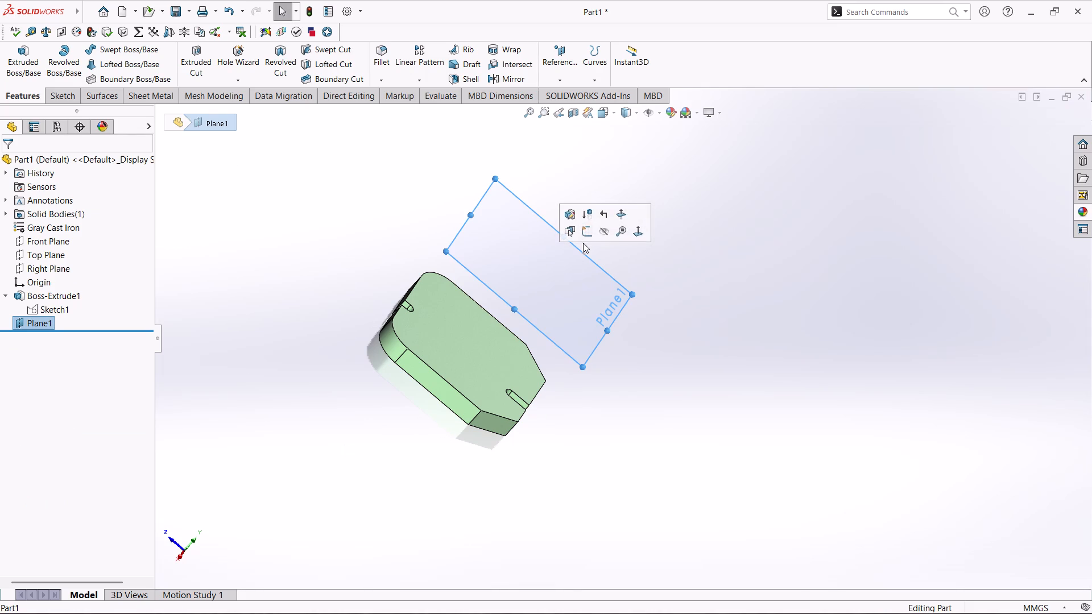
click(584, 239)
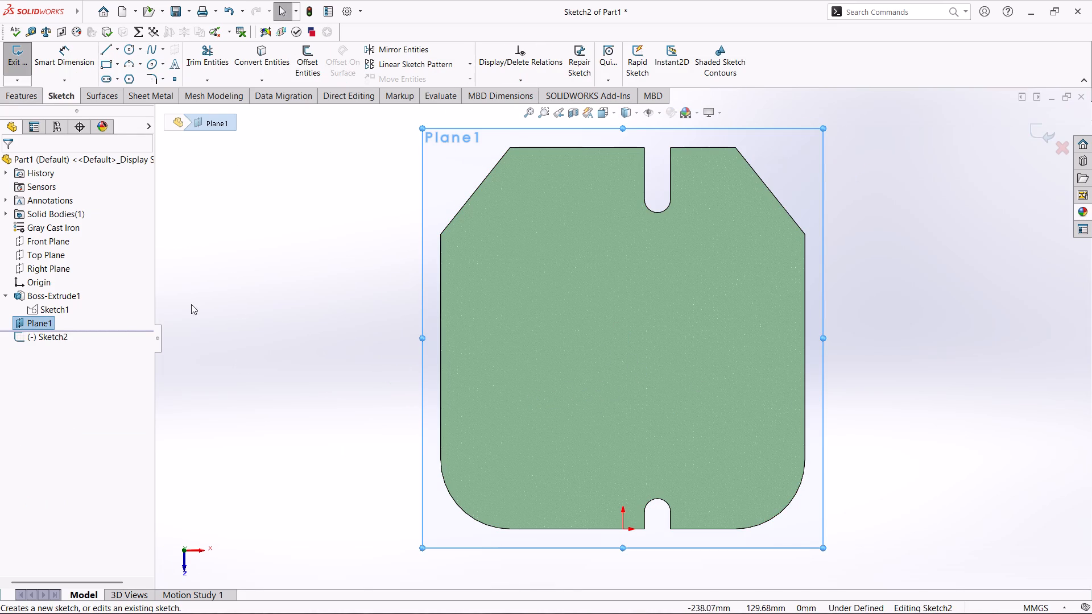
click(103, 47)
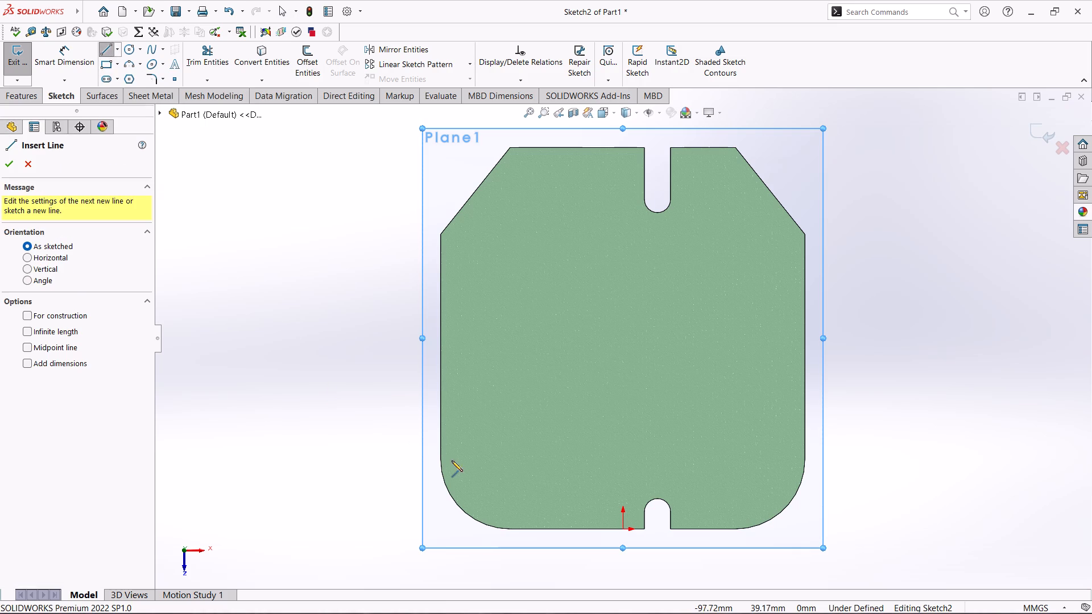
click(440, 449)
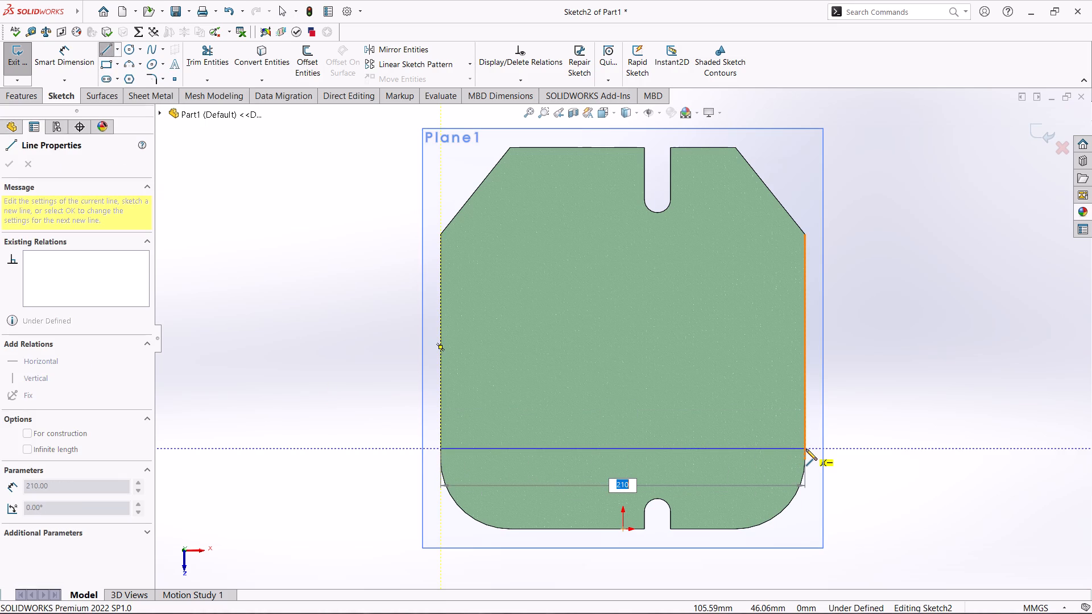
click(806, 449)
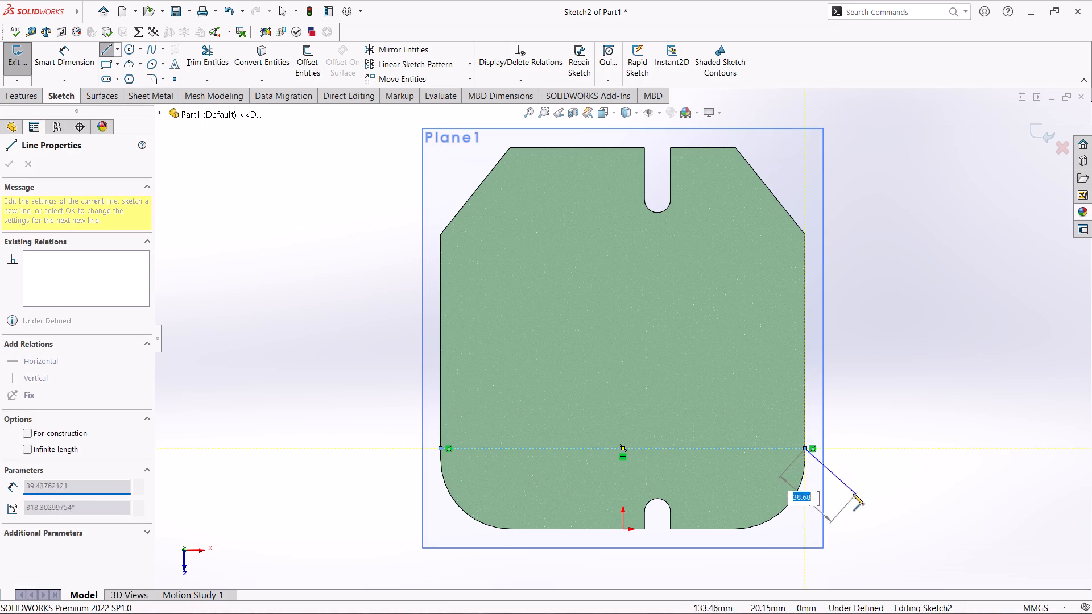
key(Escape)
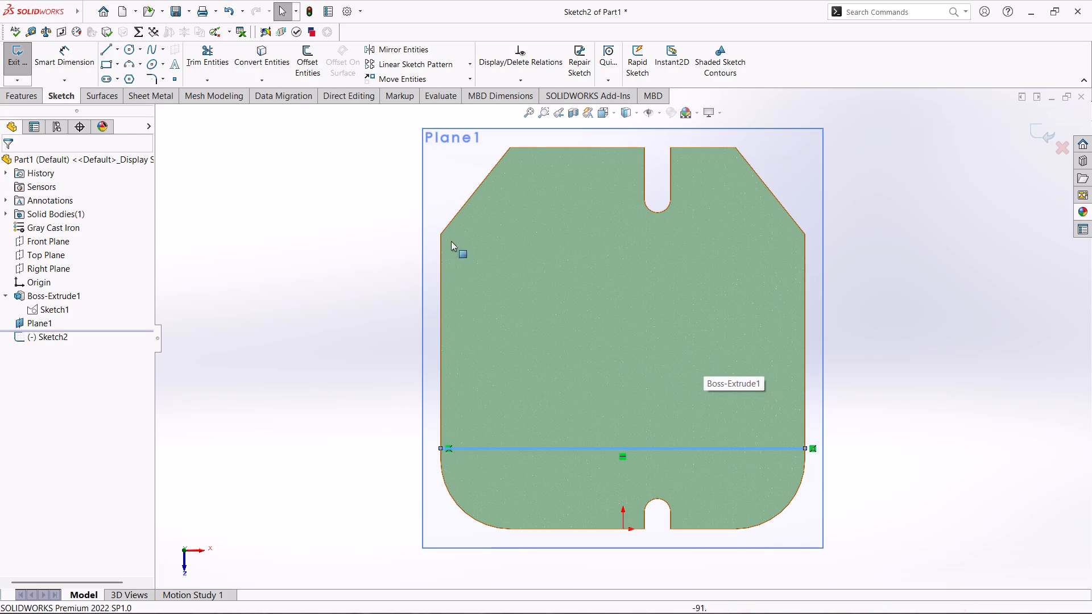
Sketch the stepped upper outline from the right edge: horizontal, short vertical, slanted about 64 mm, and vertical about 76 mm down to the lower line.
click(100, 47)
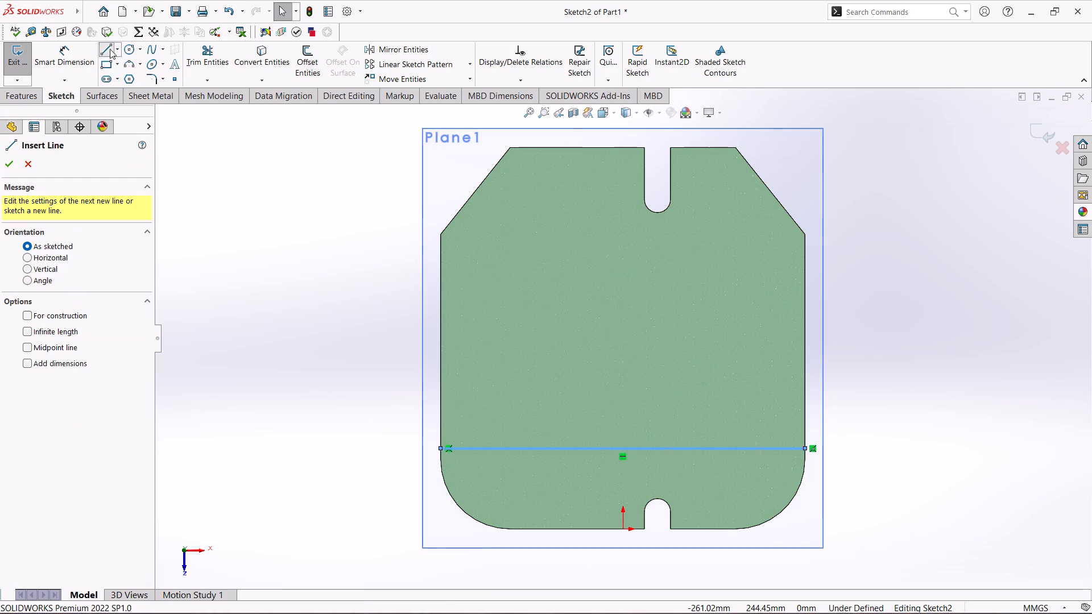
click(804, 262)
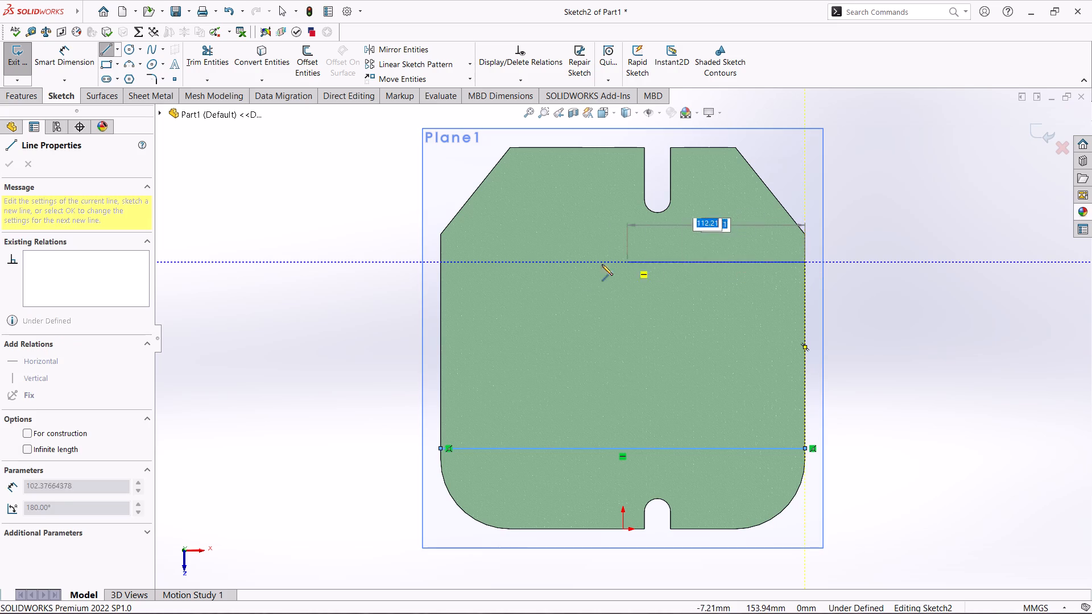
click(551, 262)
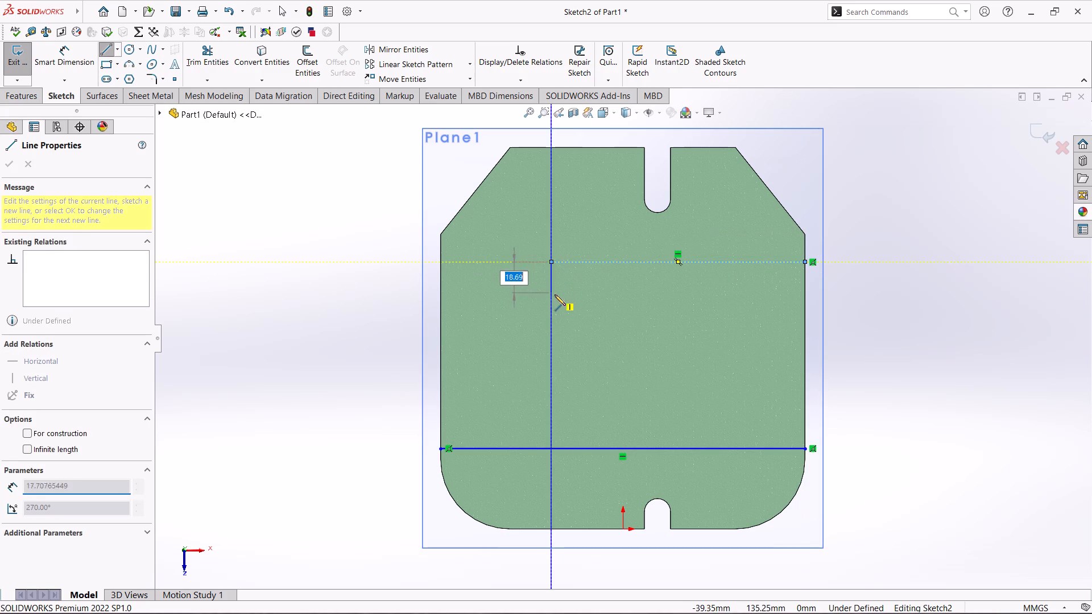
click(553, 301)
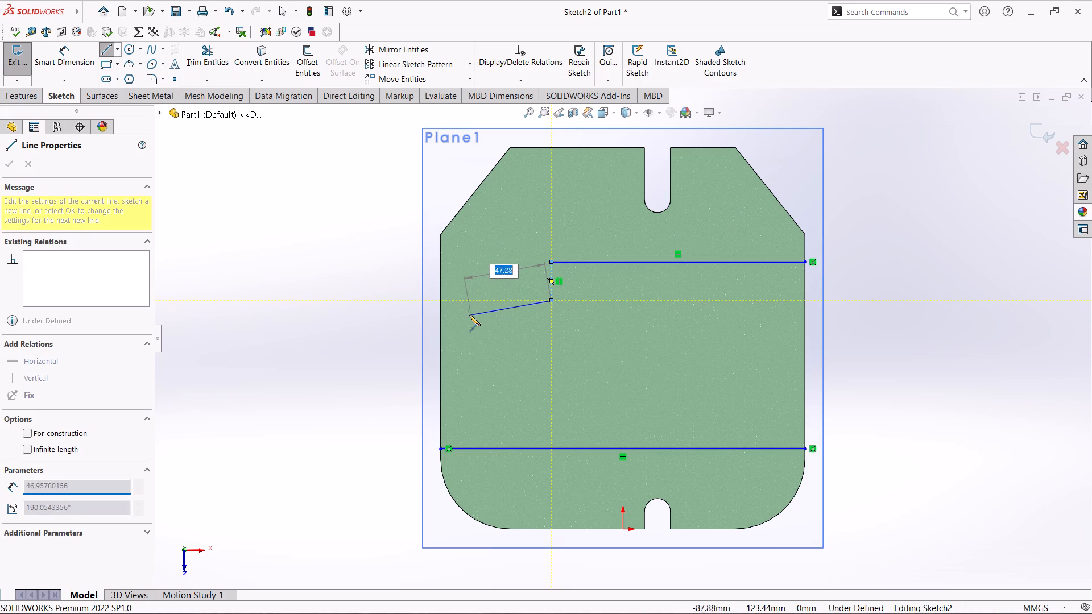
click(440, 317)
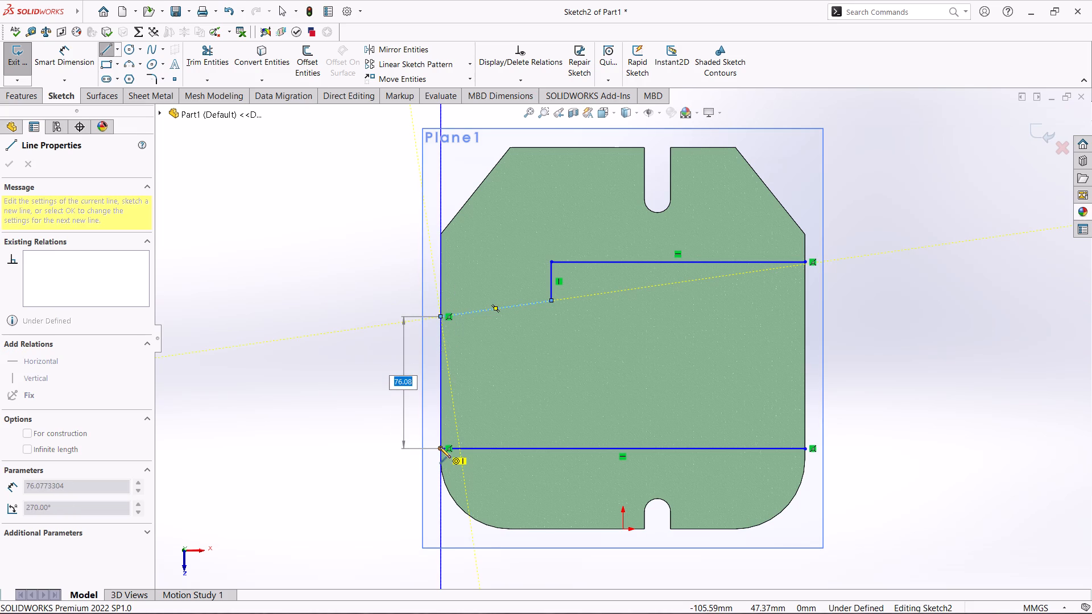
click(440, 447)
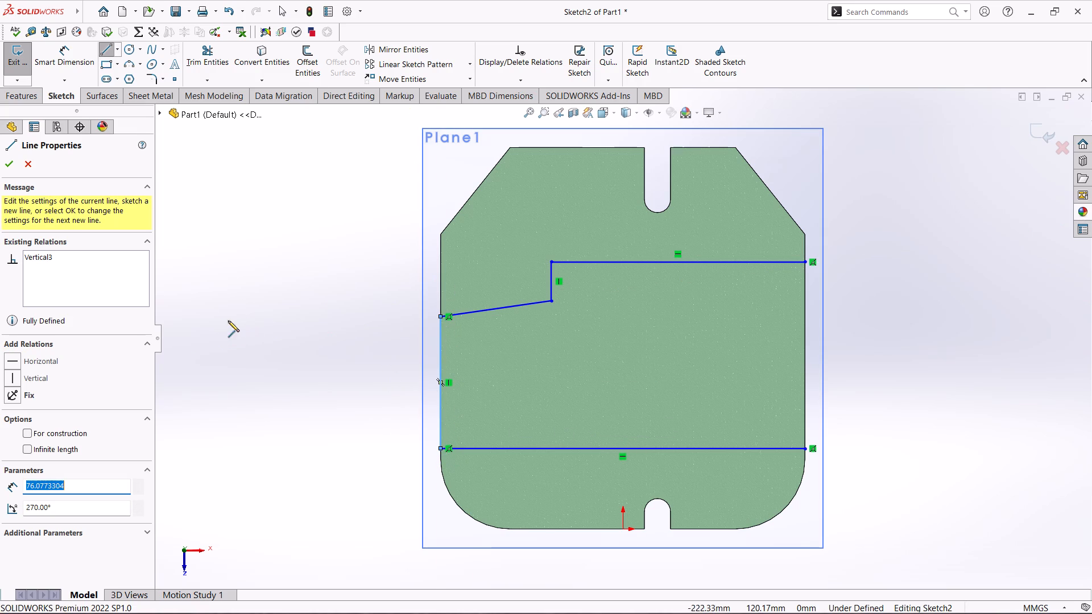
Dimension the lower horizontal line at 15 mm from the plate's bottom edge.
click(53, 52)
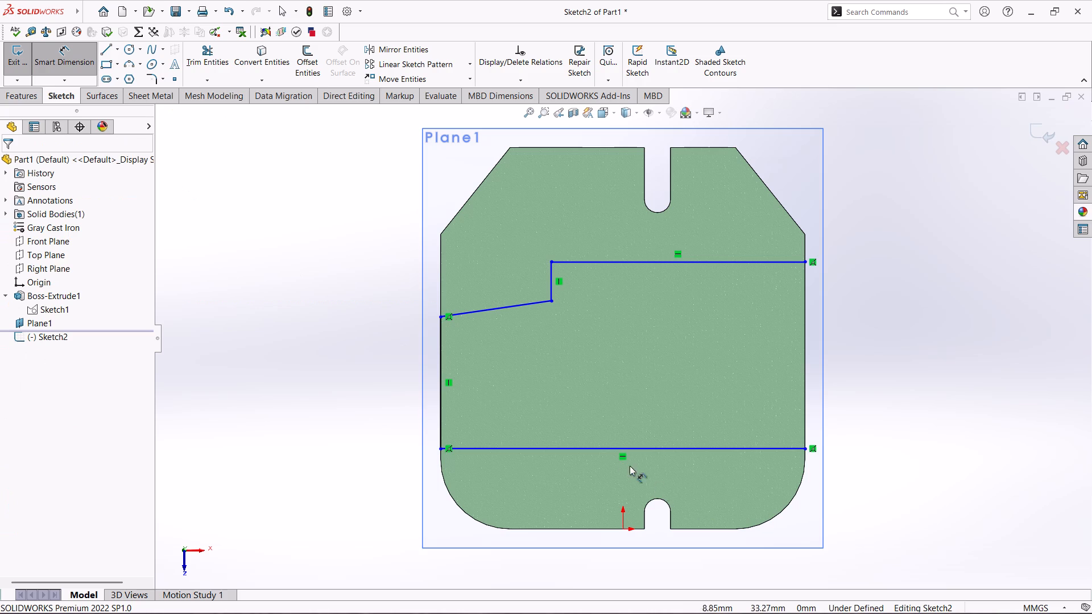
click(539, 450)
click(567, 528)
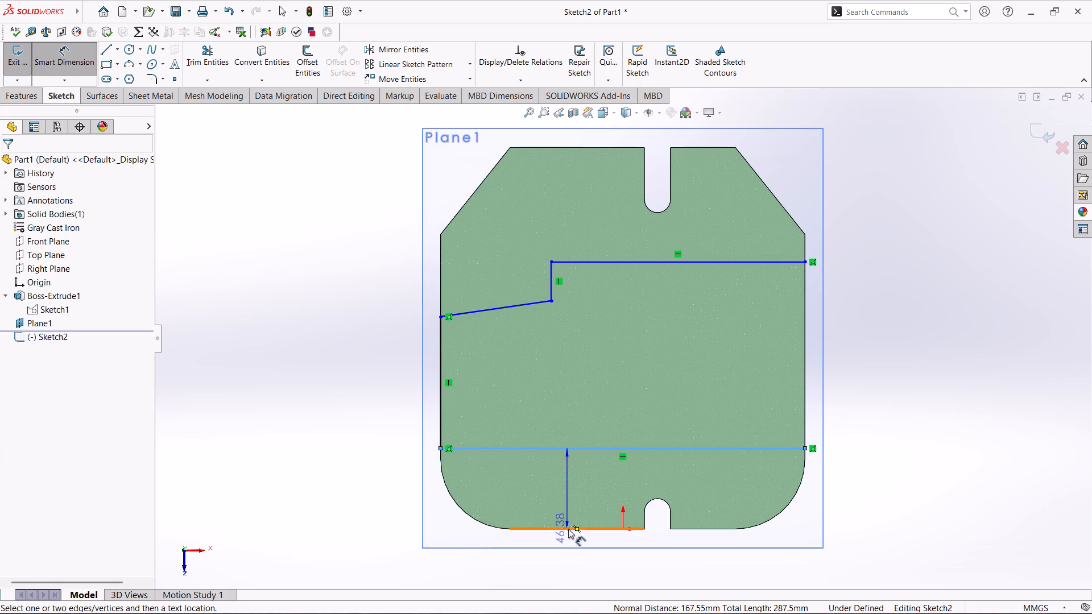
click(877, 517)
text(15)
key(Return)
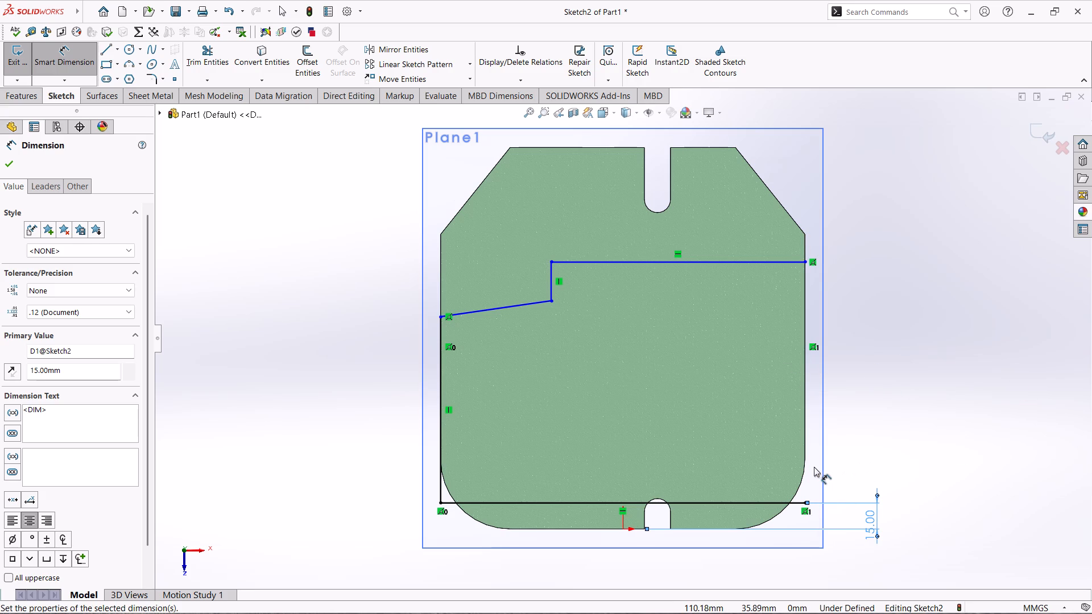
Close the profile with a vertical line about 139 mm long along the plate's right edge.
click(105, 48)
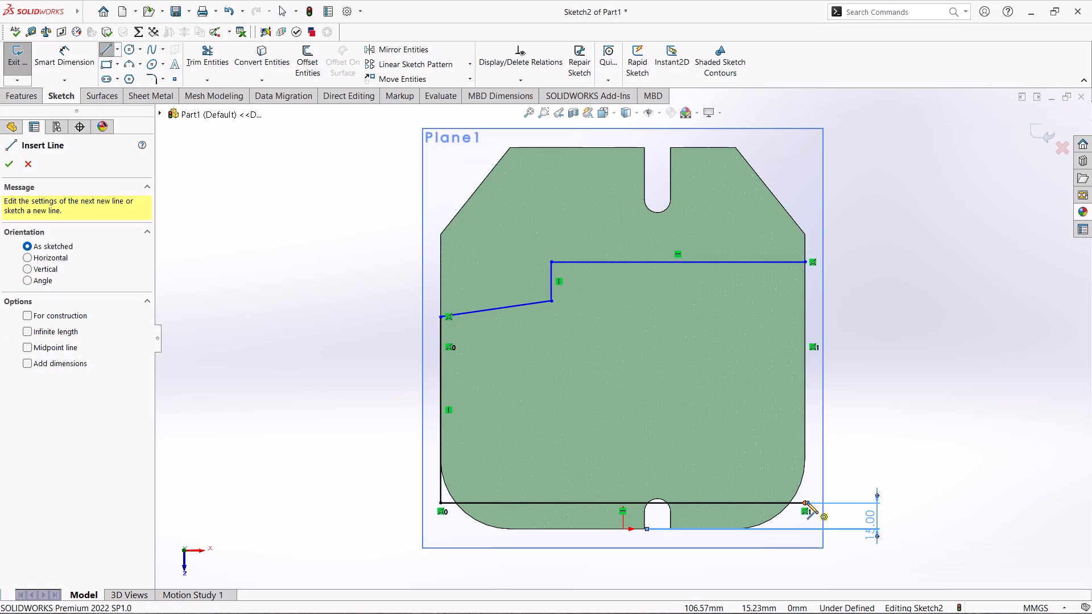
click(807, 502)
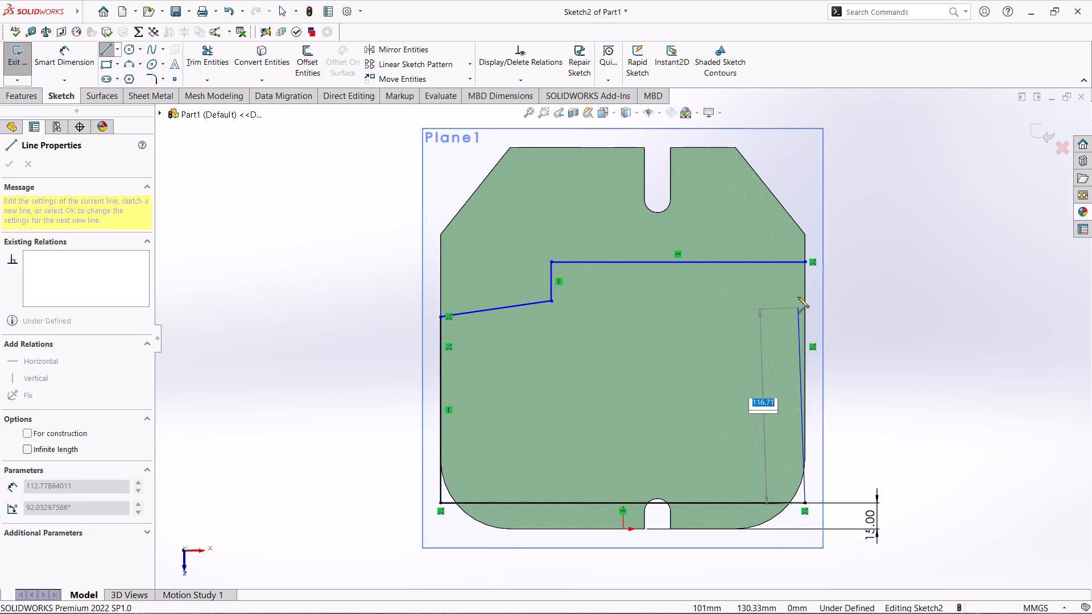
click(805, 263)
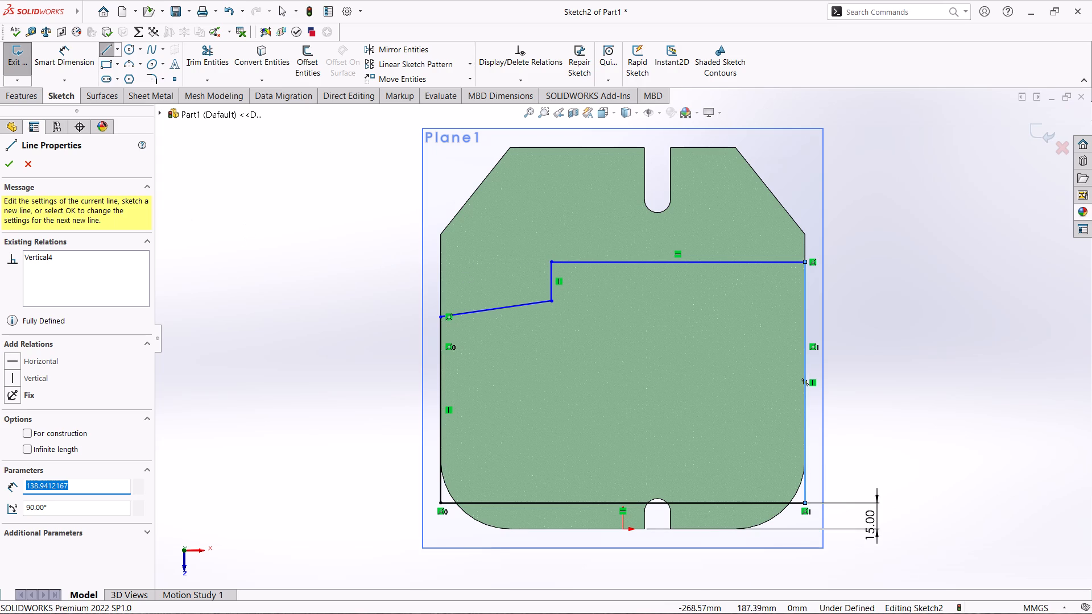
click(10, 159)
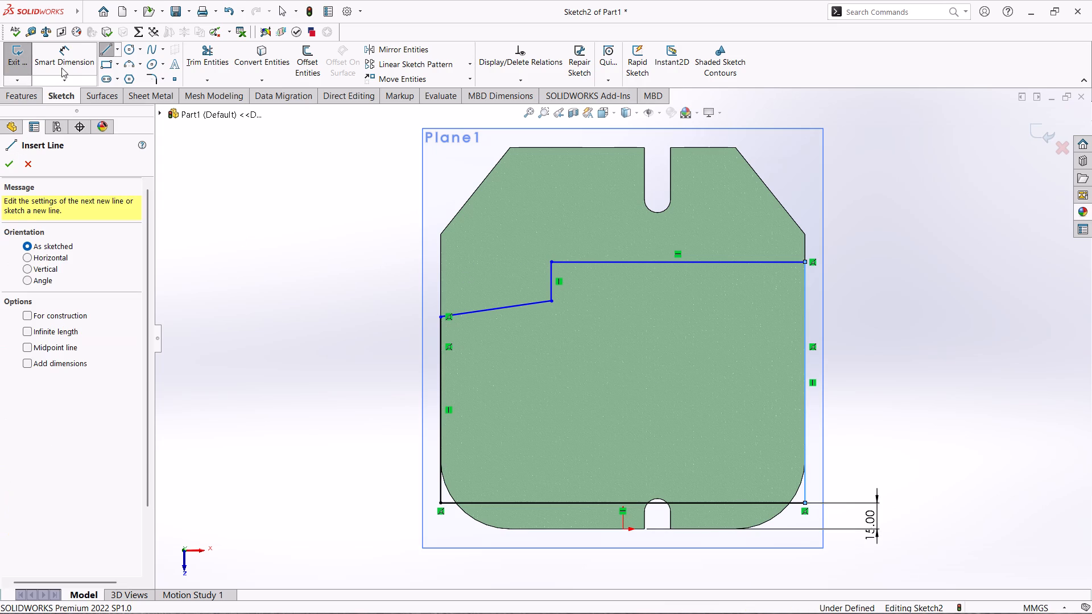
Dimension the profile's right vertical line to 170 mm.
click(65, 65)
click(804, 420)
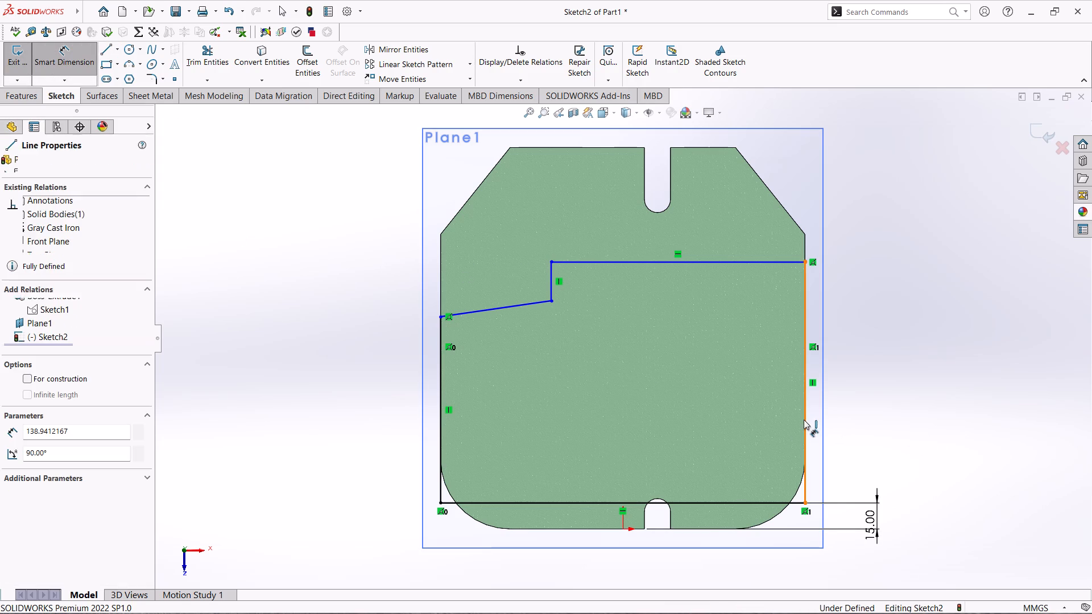
click(975, 420)
text(170)
key(Return)
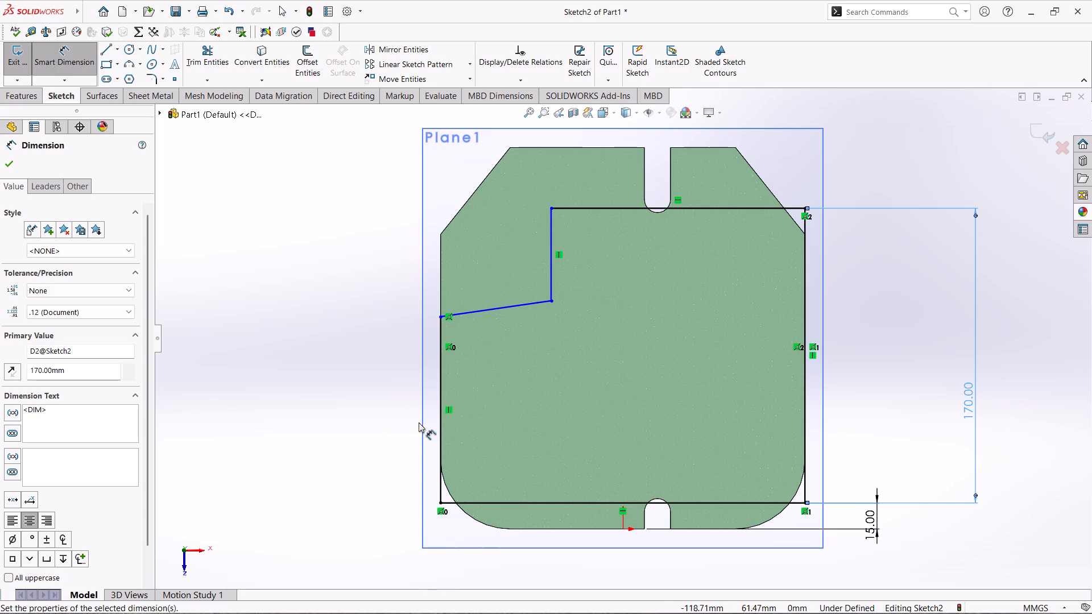
Dimension the profile's left vertical line to 110 mm.
click(439, 437)
click(361, 425)
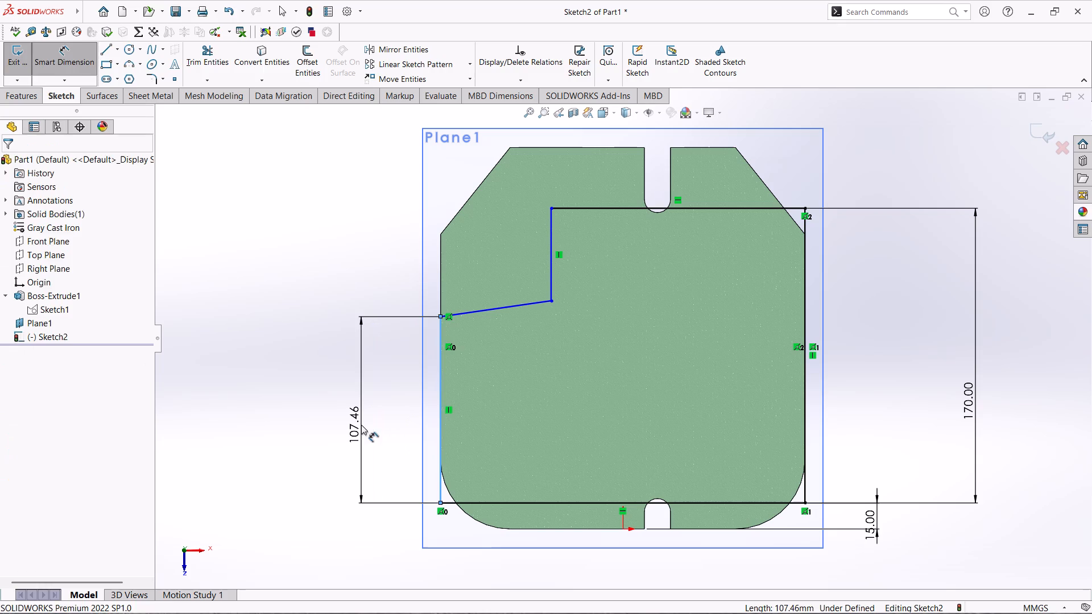
text(110)
key(Return)
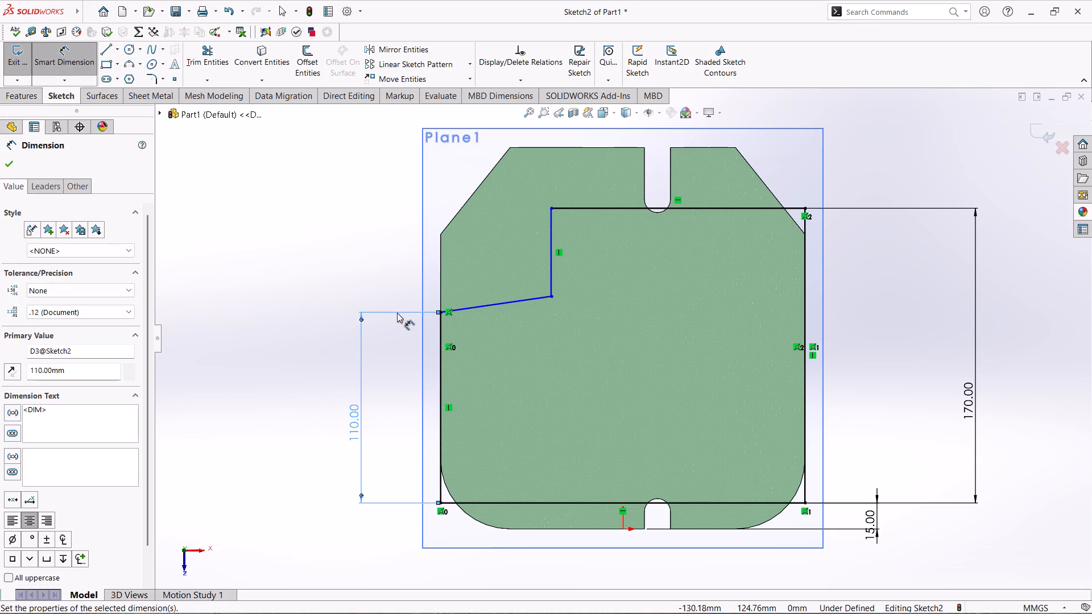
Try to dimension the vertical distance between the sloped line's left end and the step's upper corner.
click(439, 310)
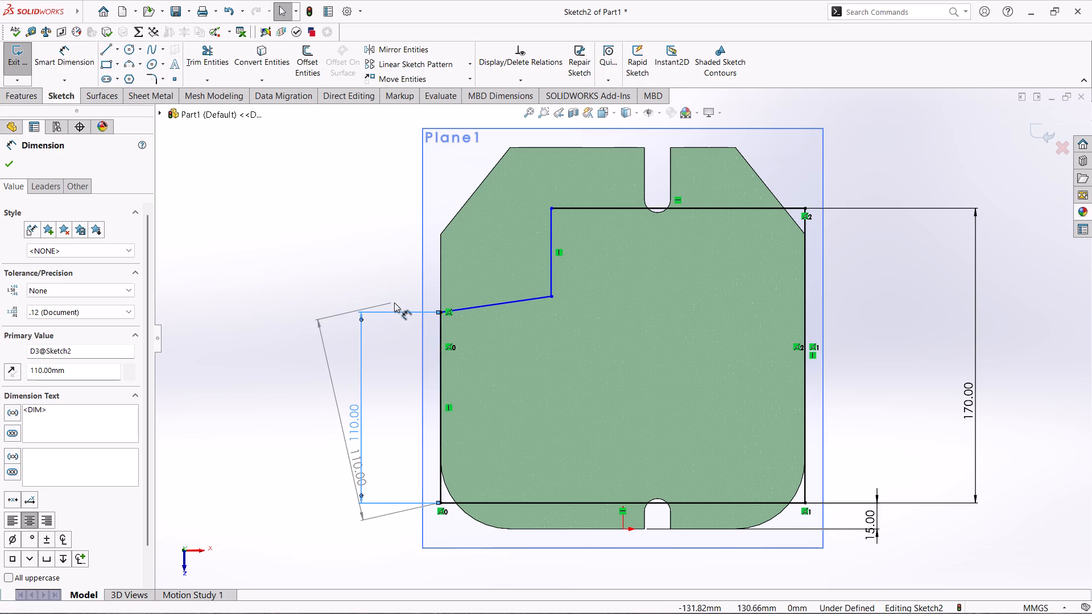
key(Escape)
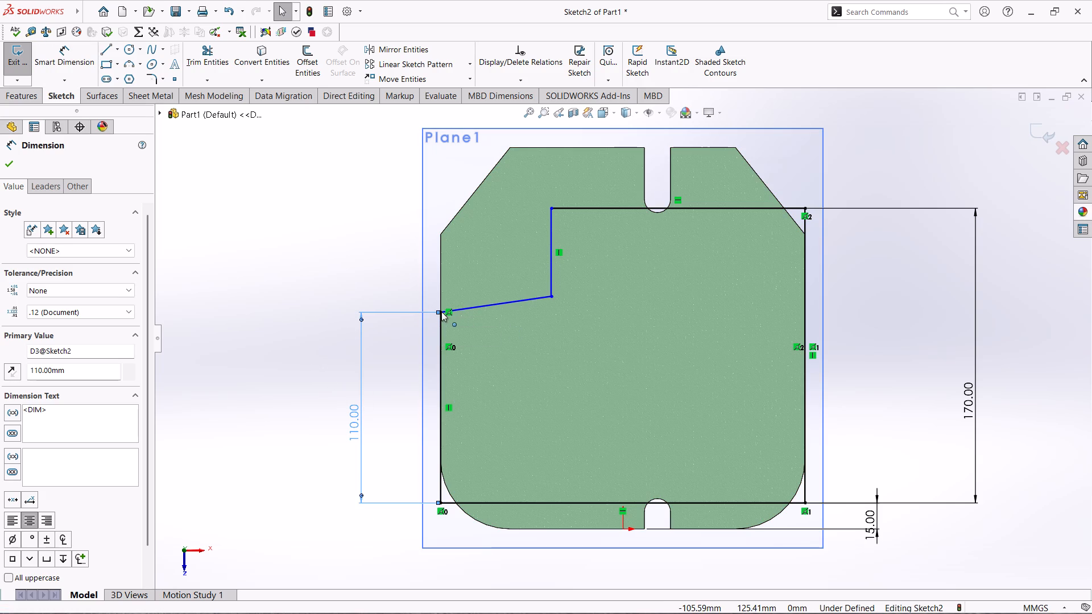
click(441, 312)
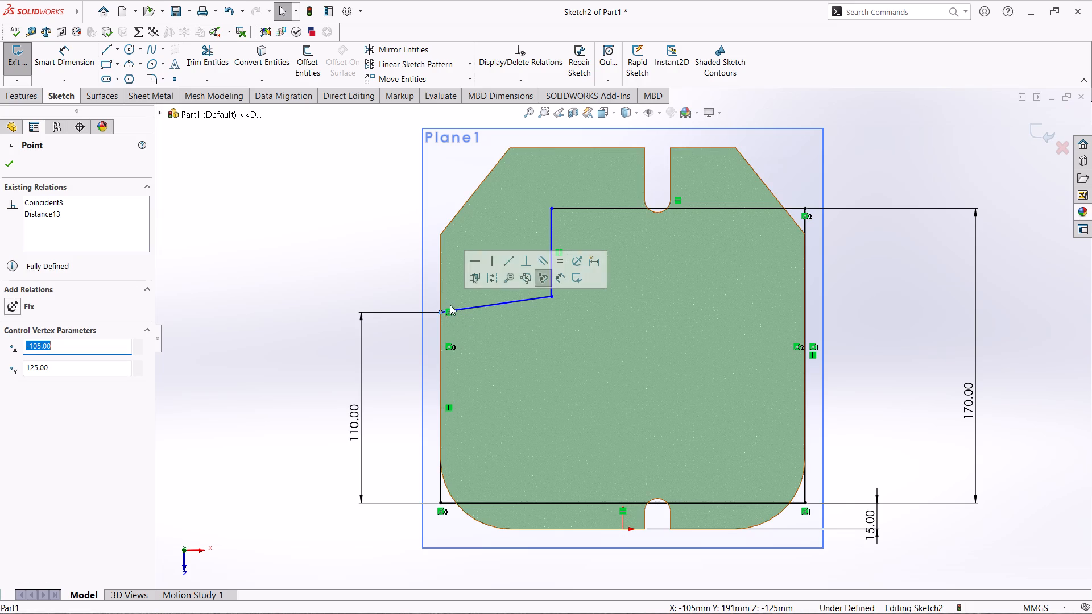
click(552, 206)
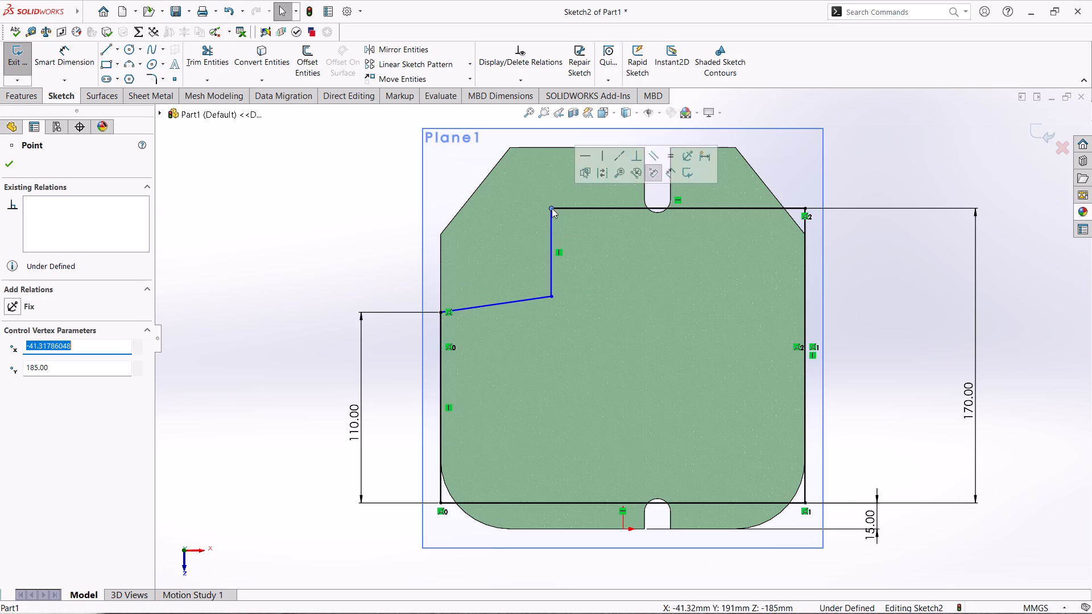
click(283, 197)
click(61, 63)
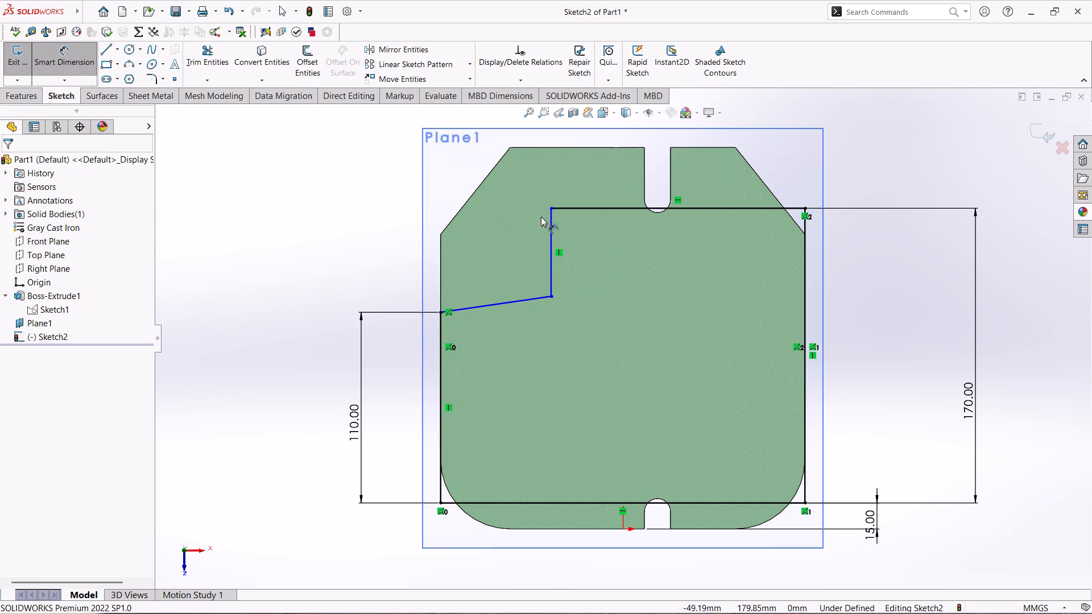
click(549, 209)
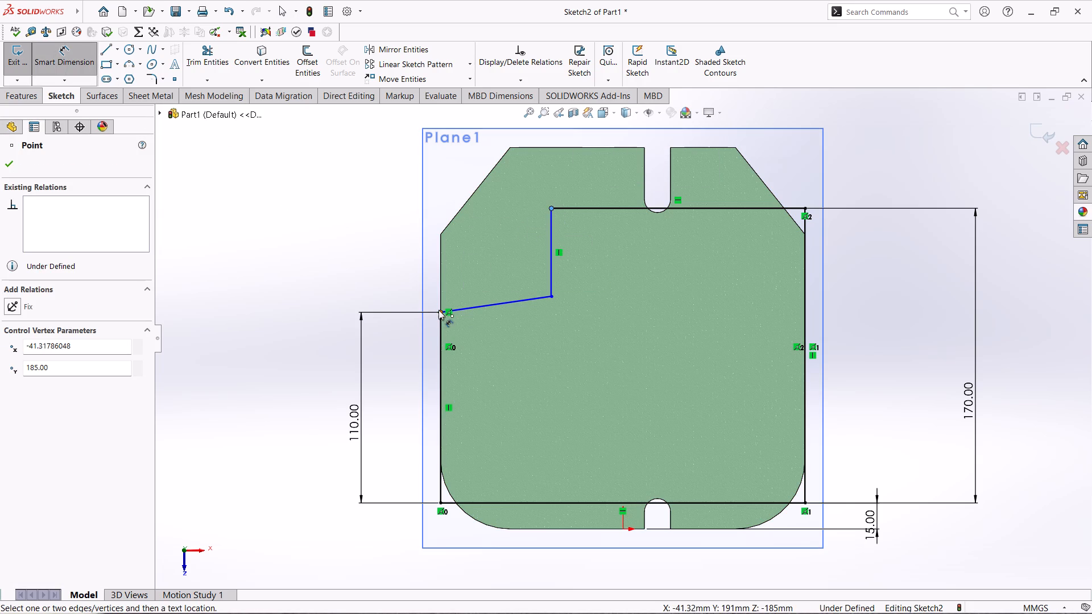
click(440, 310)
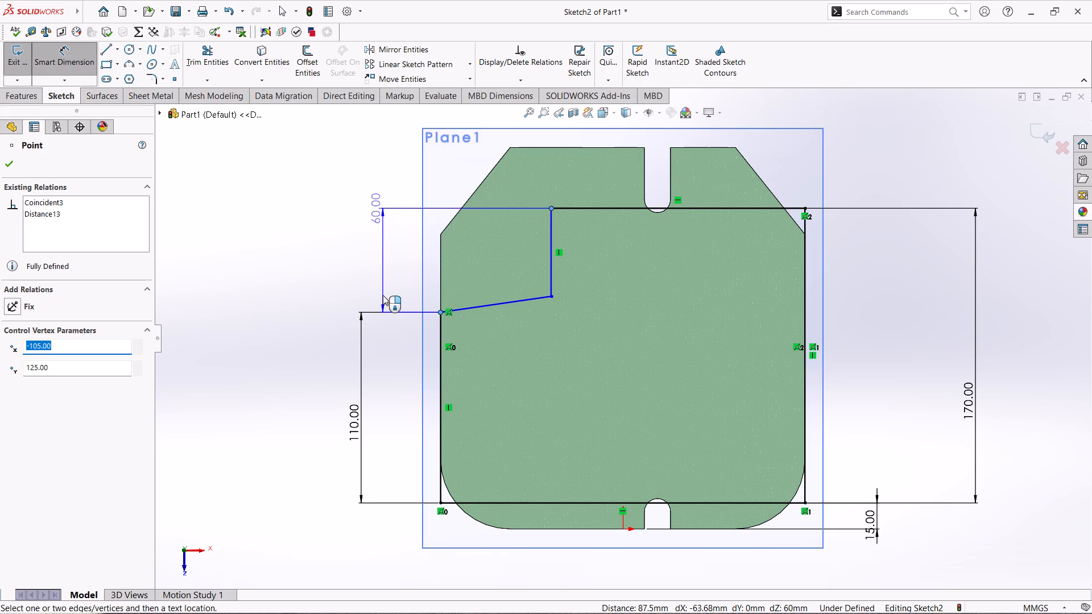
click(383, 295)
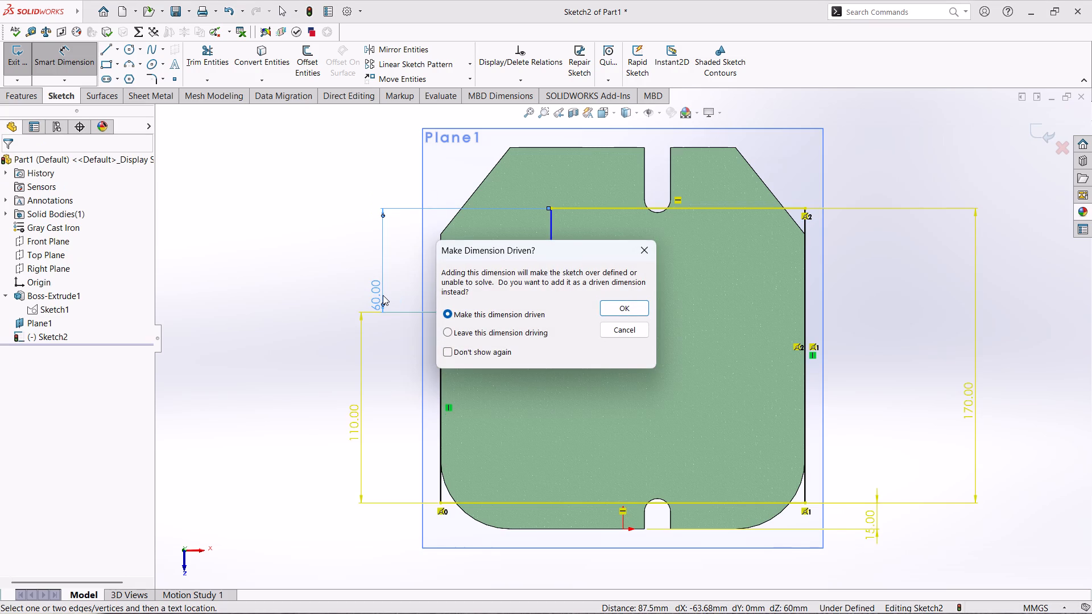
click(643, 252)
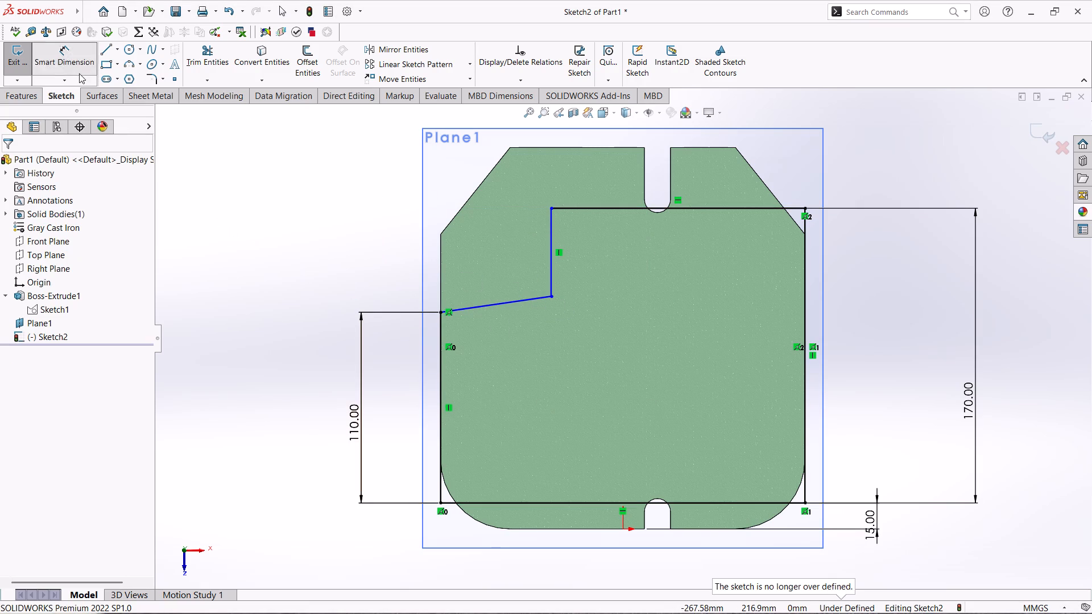
Dimension the vertical distance between the two ends of the profile's sloped line at 32 mm.
click(550, 296)
click(439, 312)
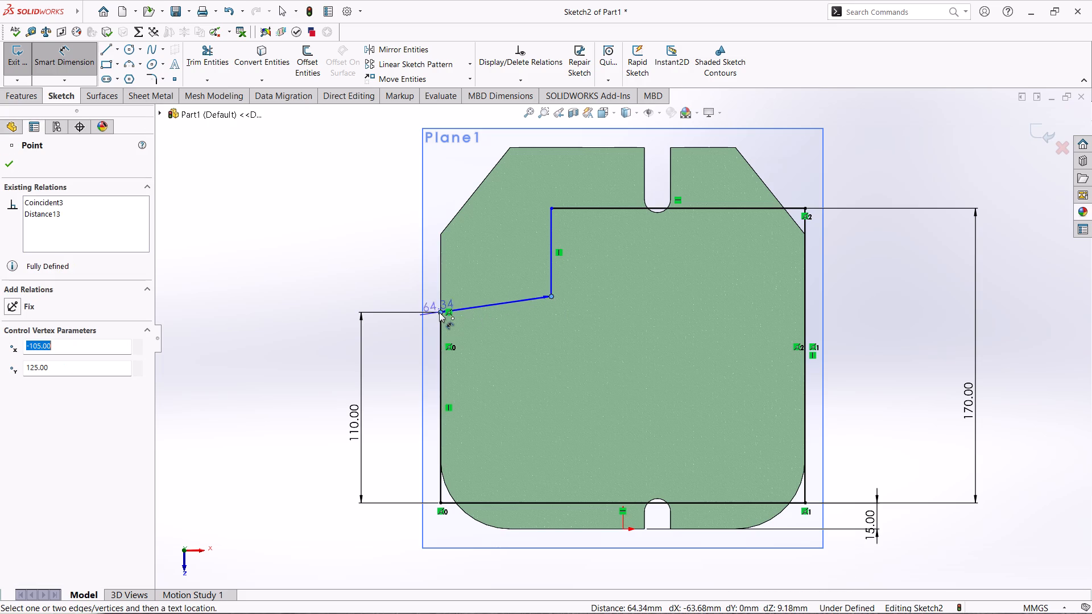
click(387, 301)
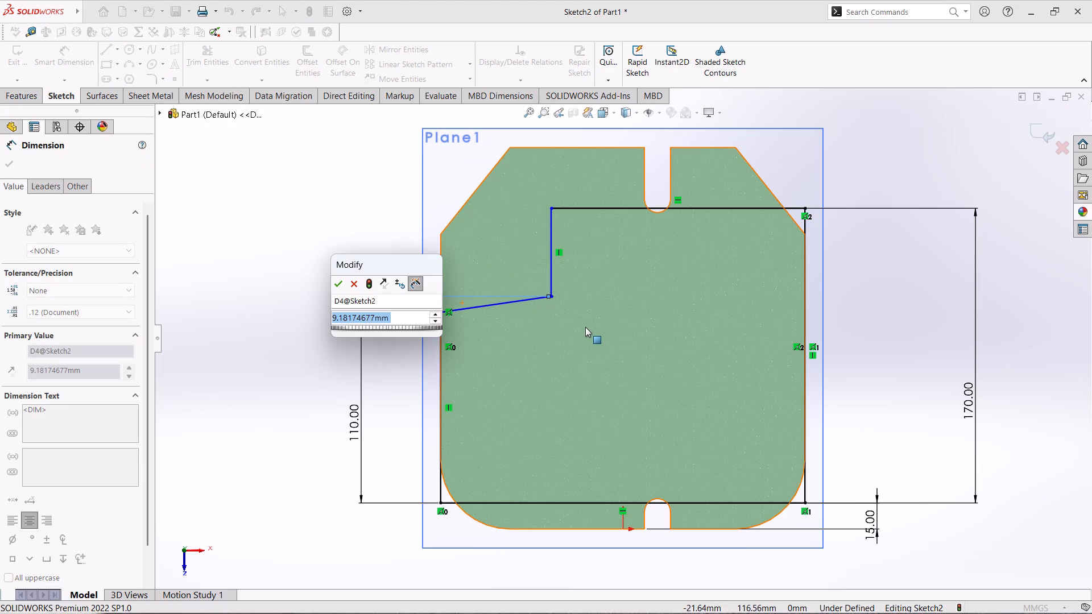
text(32)
key(Return)
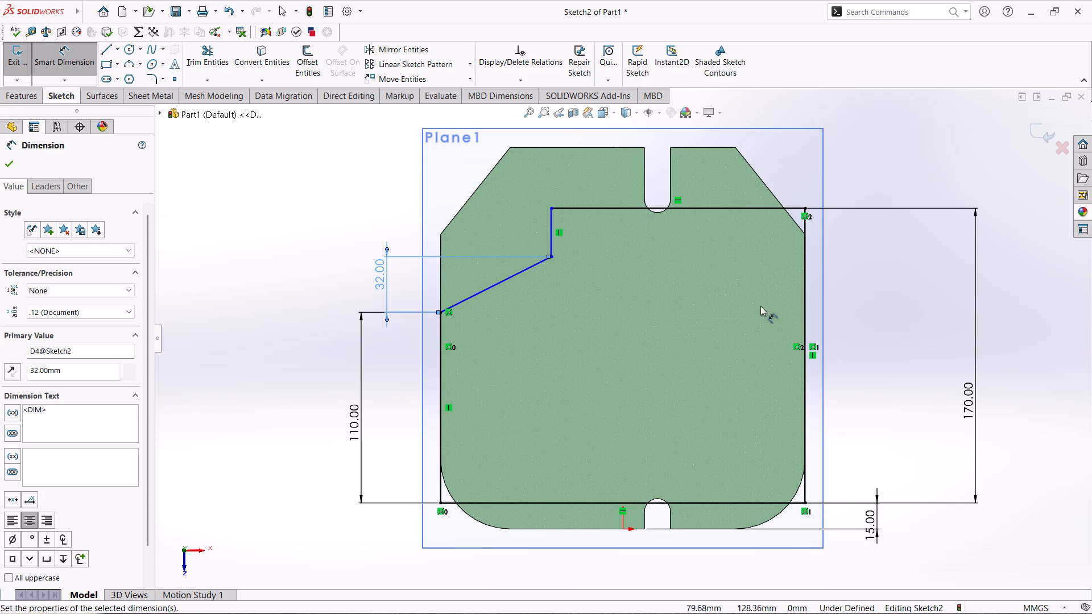
Add 10 mm sketch fillets at the profile's two bottom corners, upper right corner and the sloped line's left end.
click(155, 78)
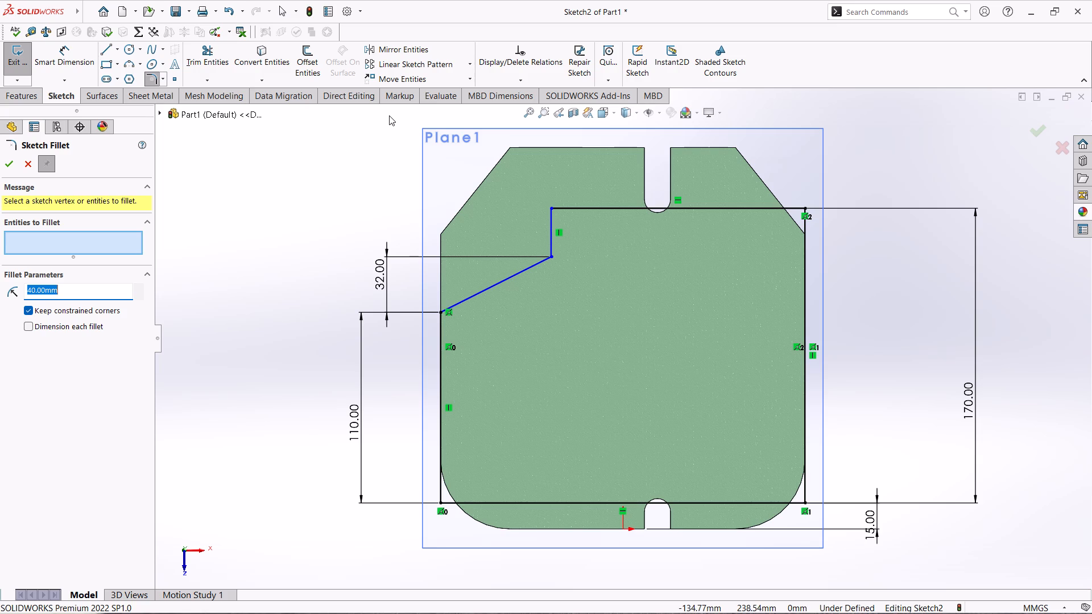
text(10)
key(Return)
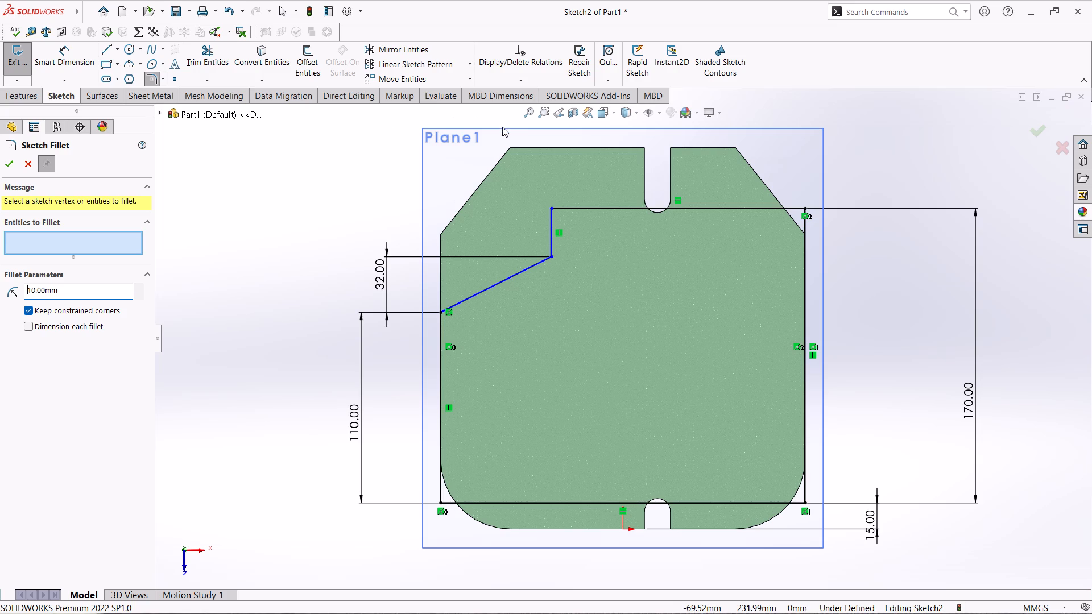
click(442, 502)
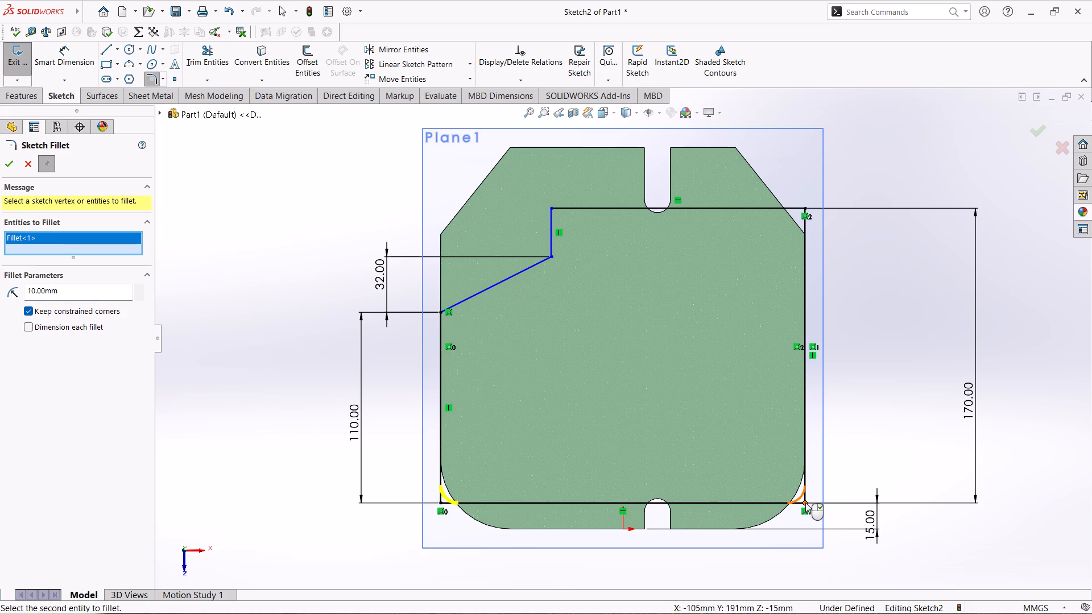
click(805, 503)
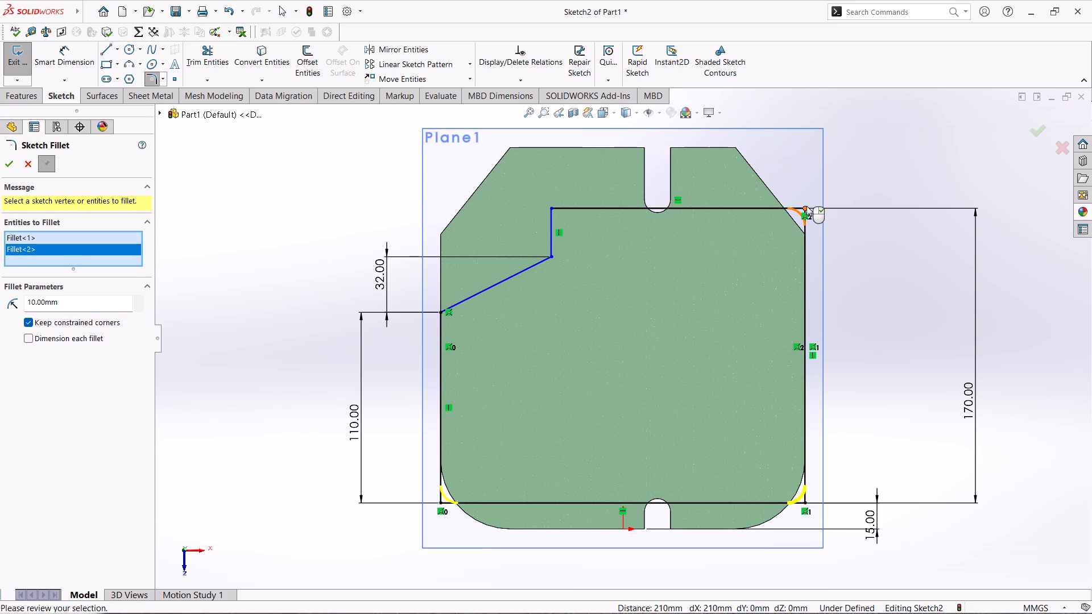
click(806, 206)
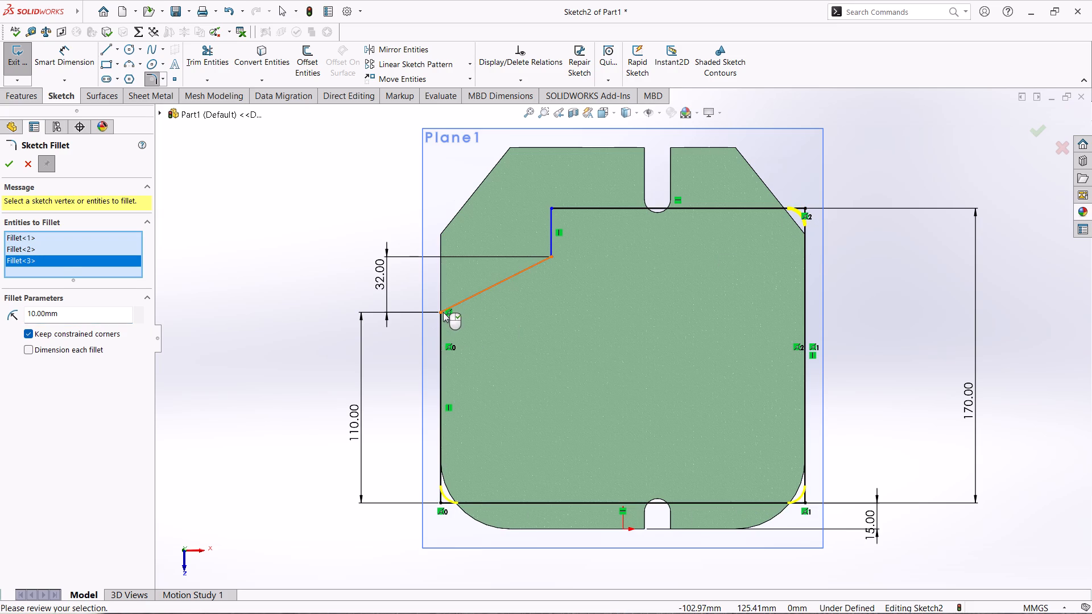
click(439, 312)
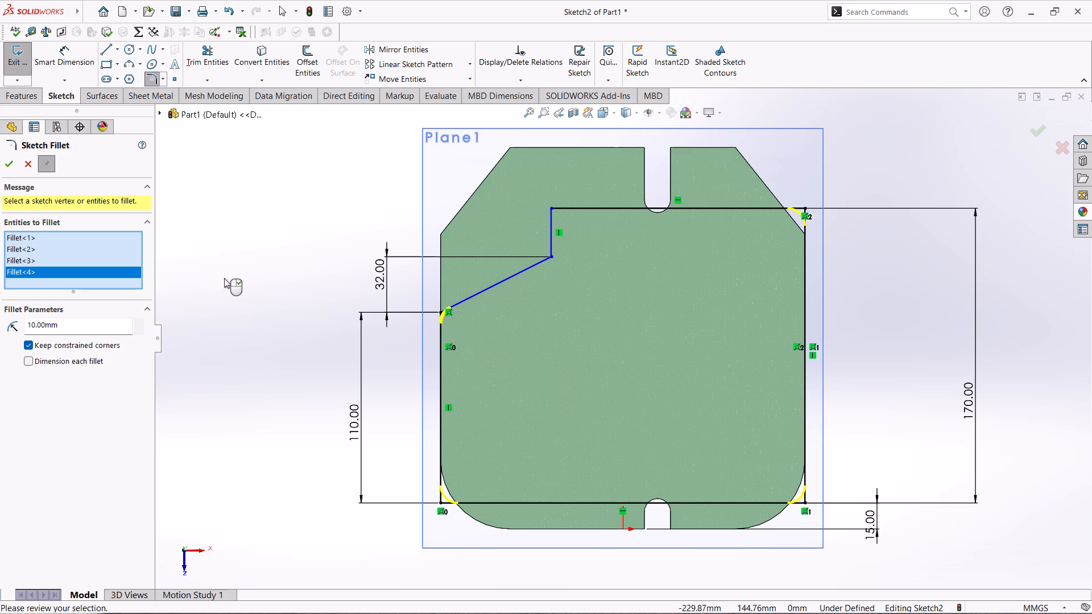
click(13, 171)
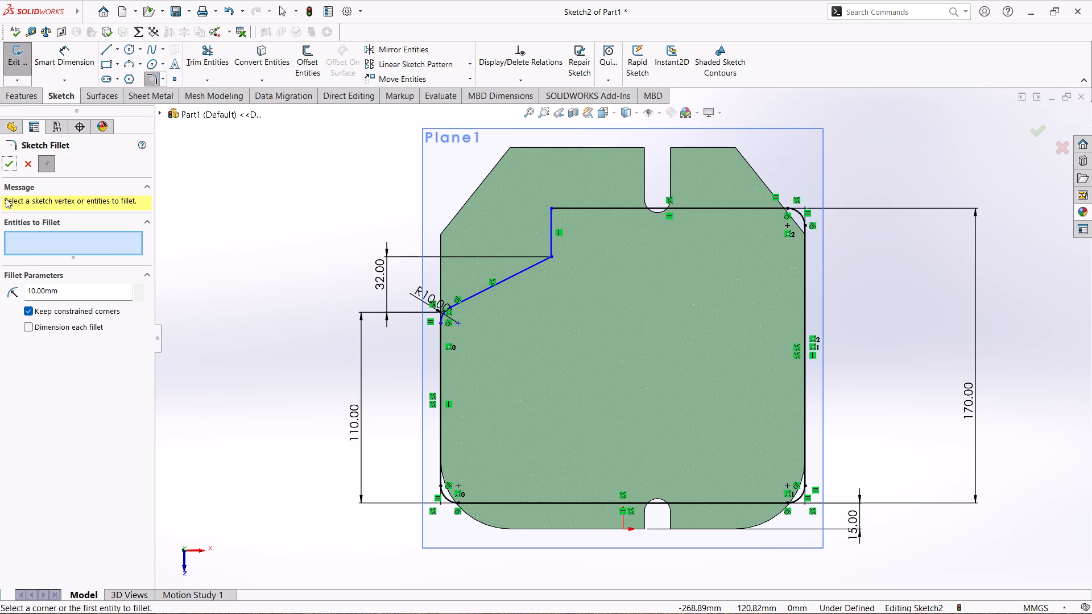
Sketch a closed five-sided inner profile with a sloped upper left corner and a left side about 72 mm long.
click(105, 48)
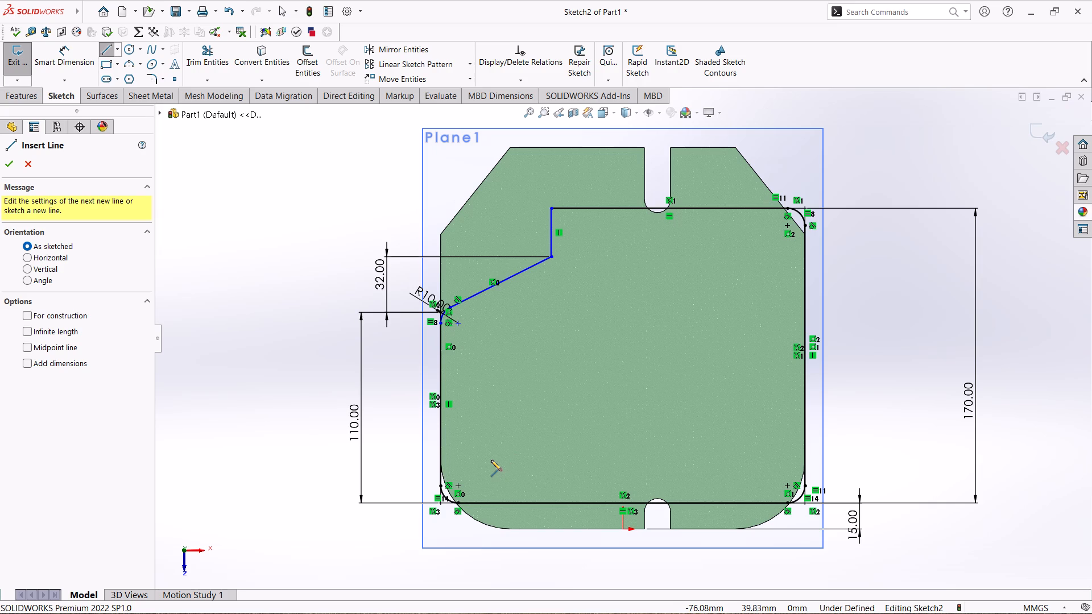
click(490, 459)
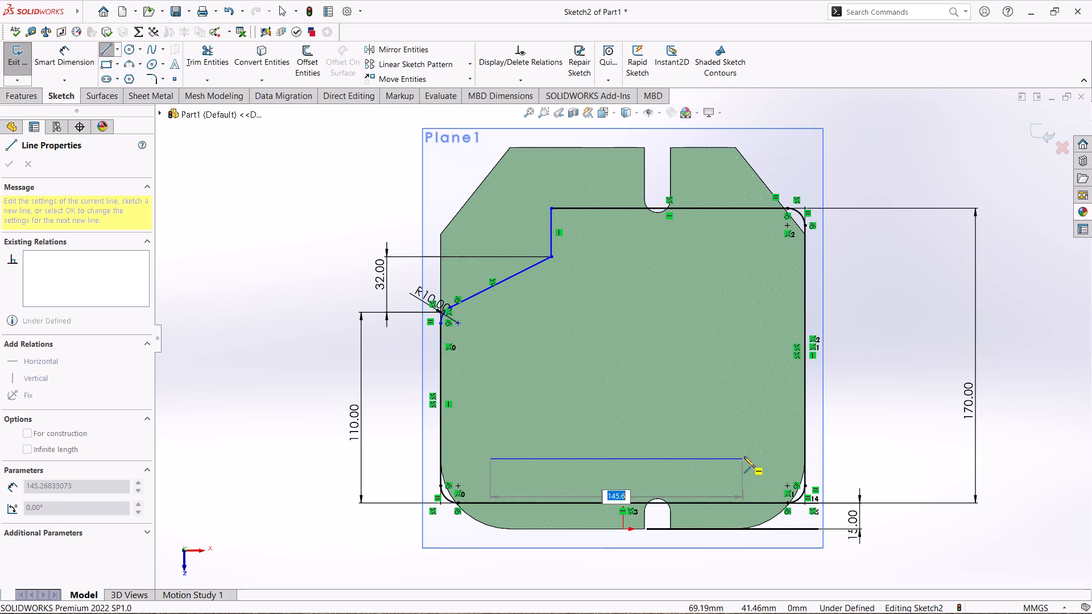
click(759, 456)
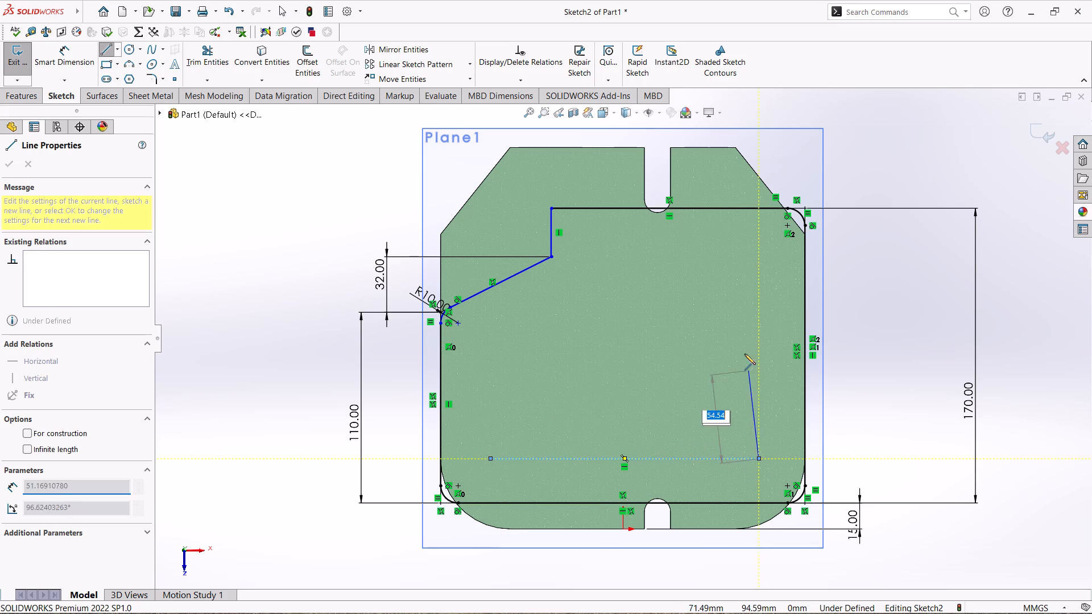
click(757, 267)
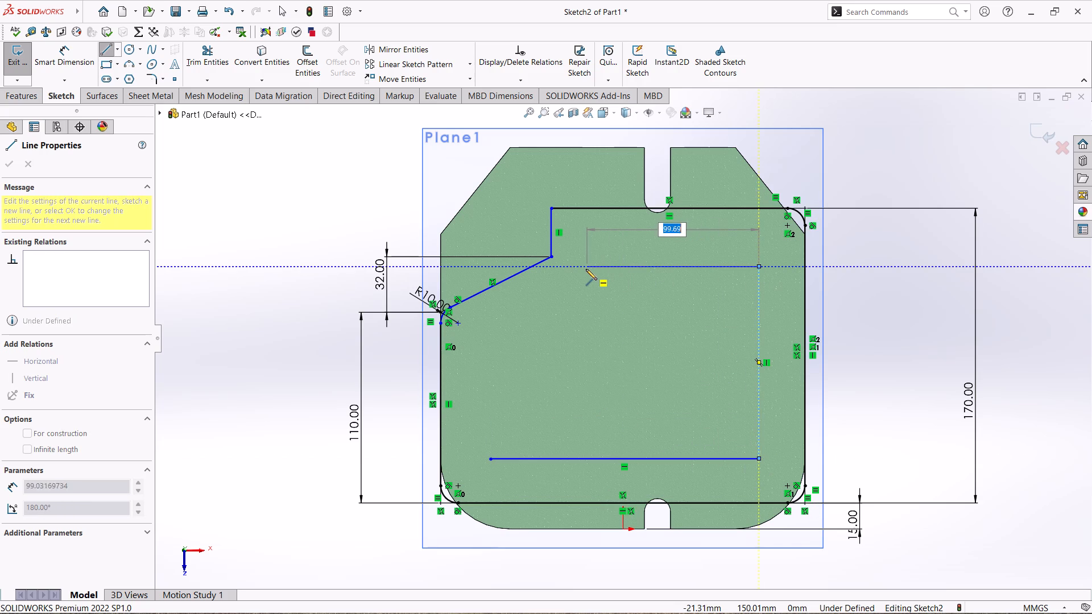
click(581, 269)
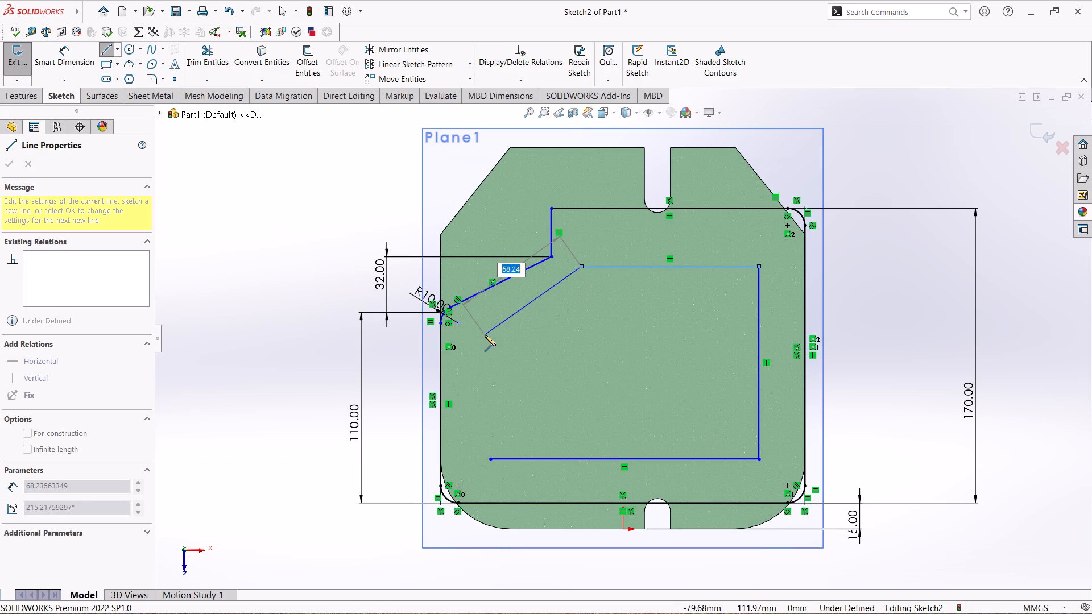
click(490, 334)
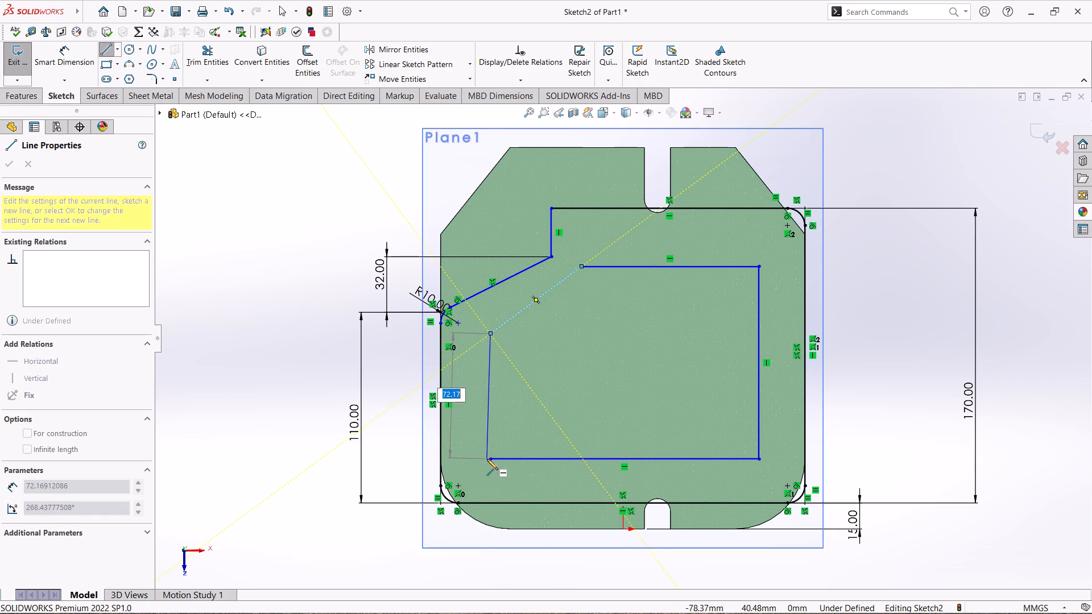
click(488, 457)
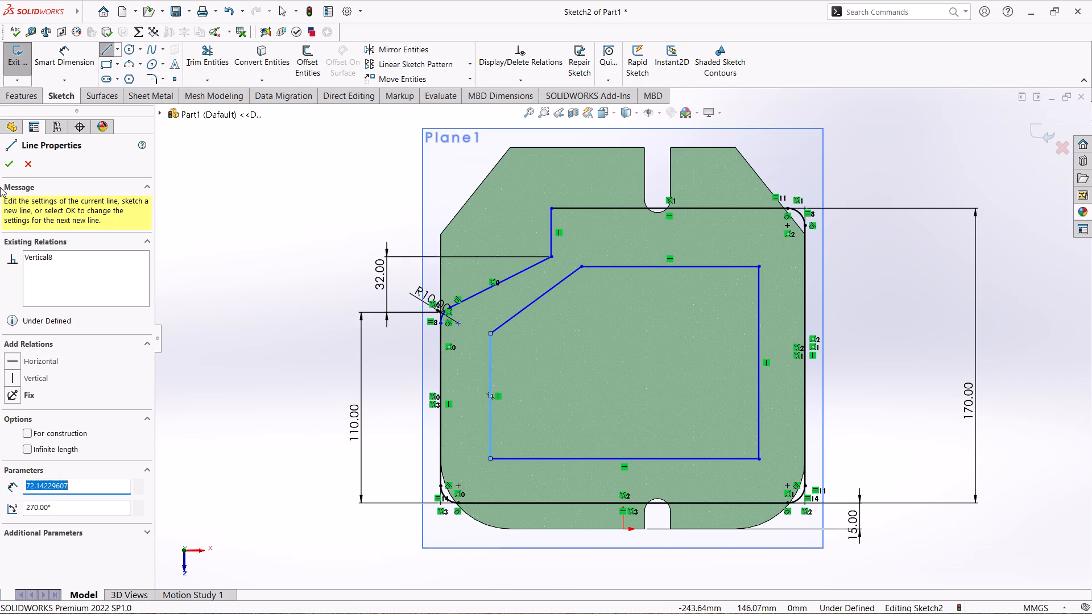
click(9, 160)
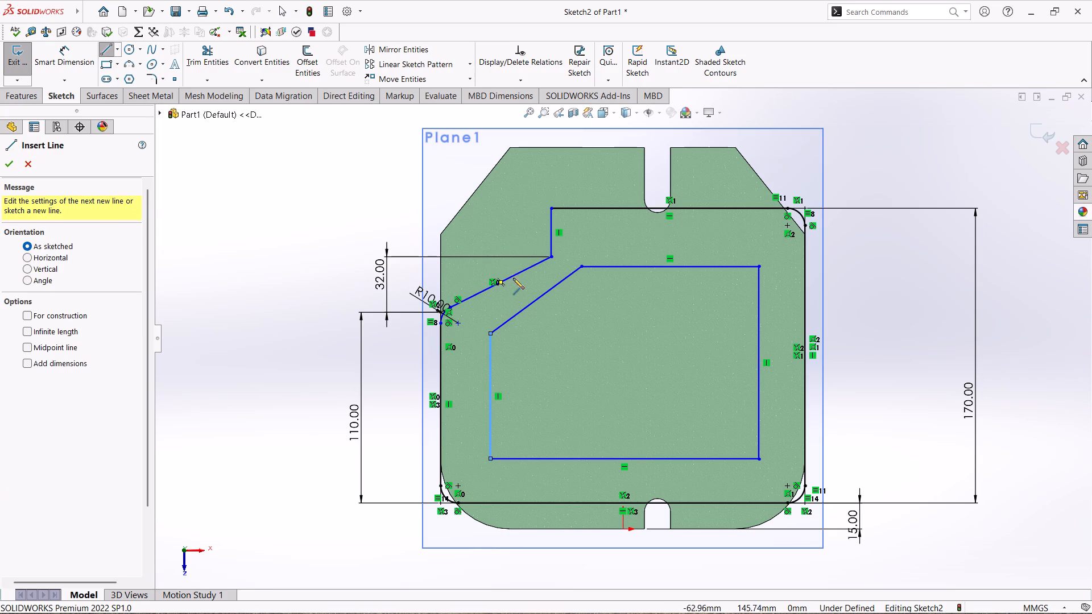
click(5, 172)
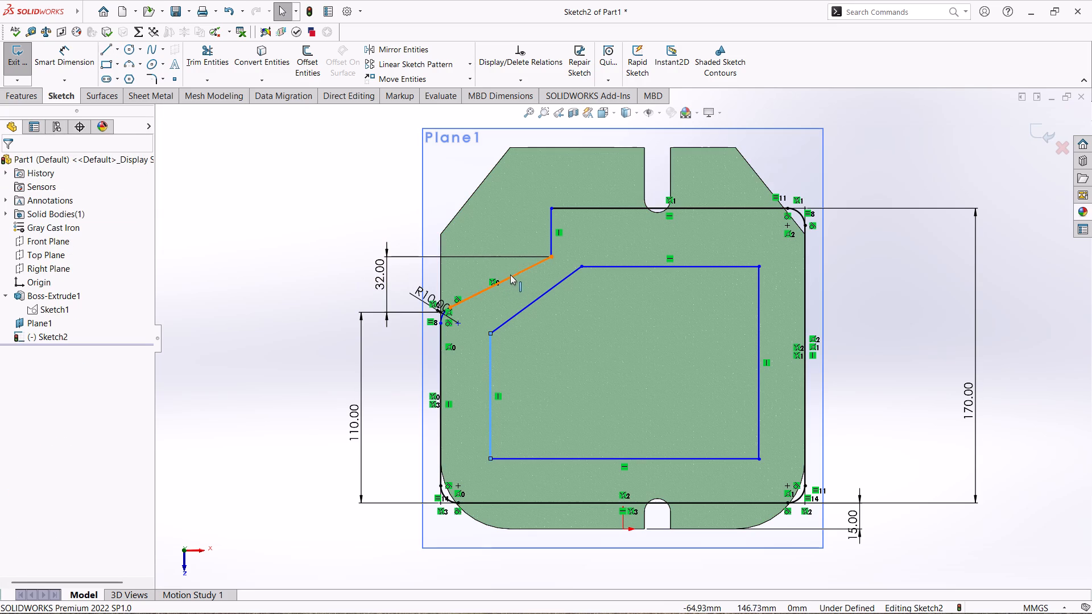
Apply a Parallel relation to the outer sloped line, the inner sloped line and the inner profile's left vertical line.
ctrl+click(512, 275)
ctrl+click(540, 299)
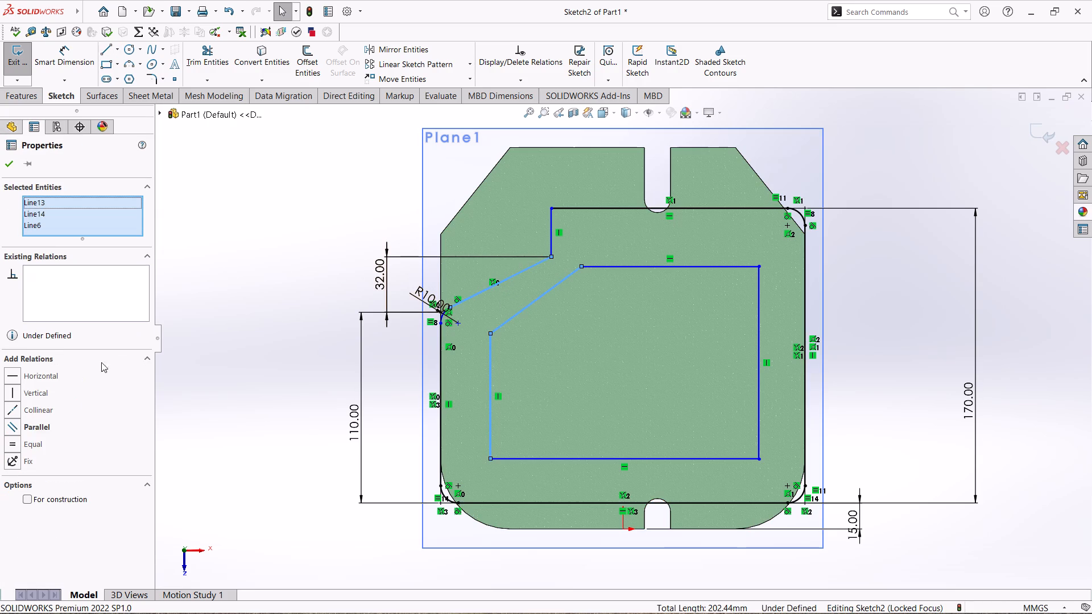
click(16, 425)
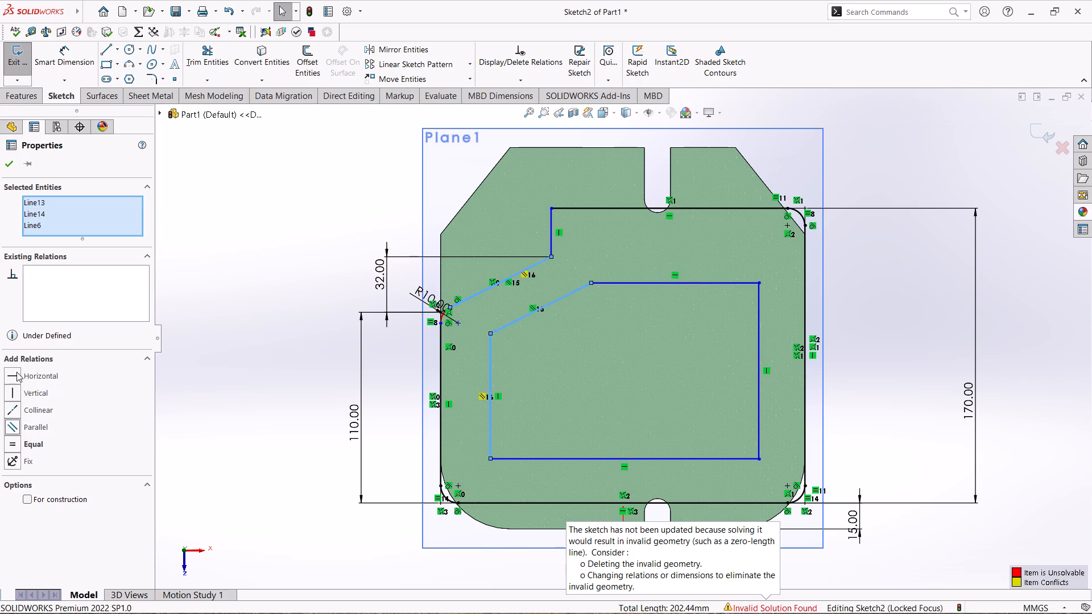
click(9, 168)
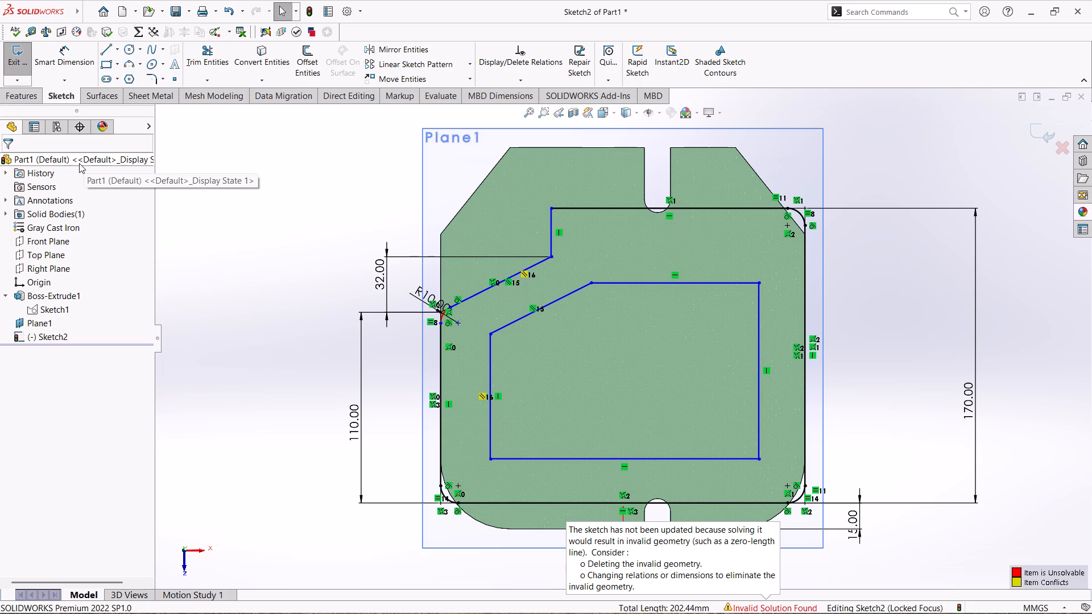
Dimension the horizontal distance between the inner profile's right side and the outer profile's right side at 16 mm.
click(61, 70)
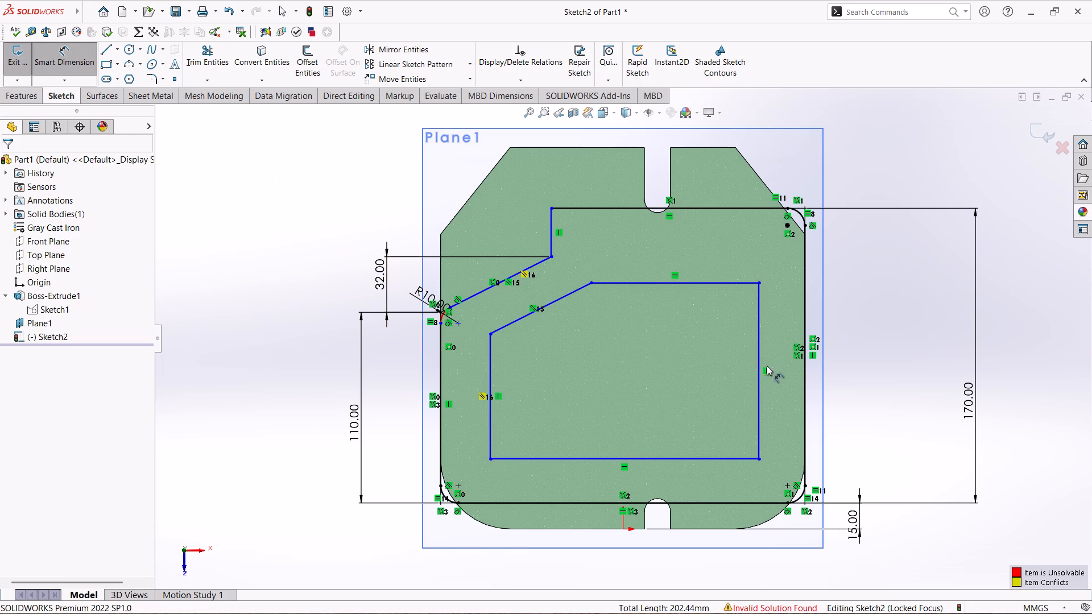
ctrl+click(760, 380)
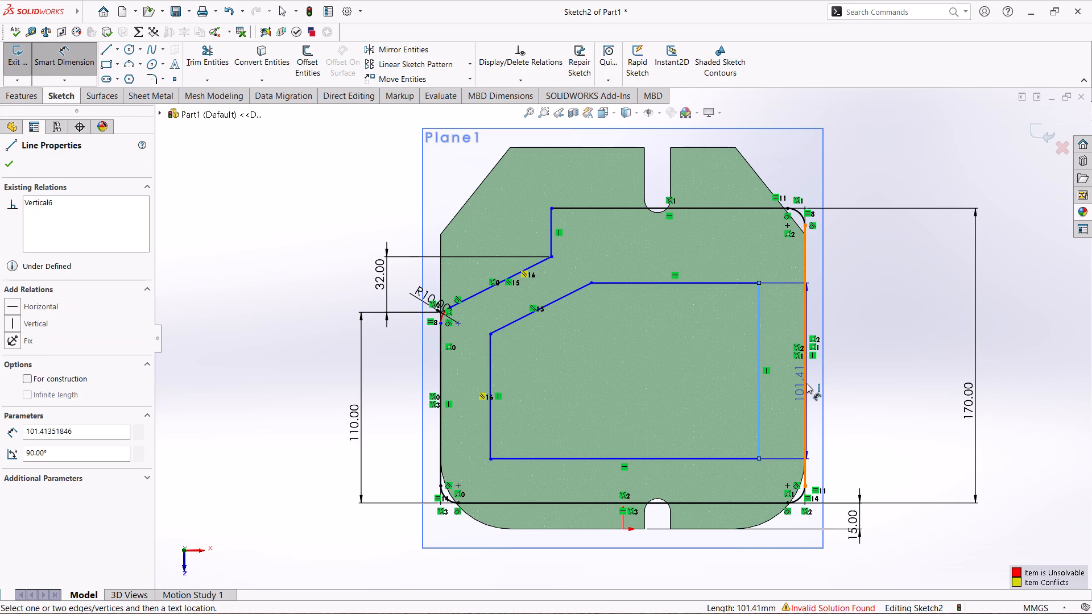
ctrl+click(805, 388)
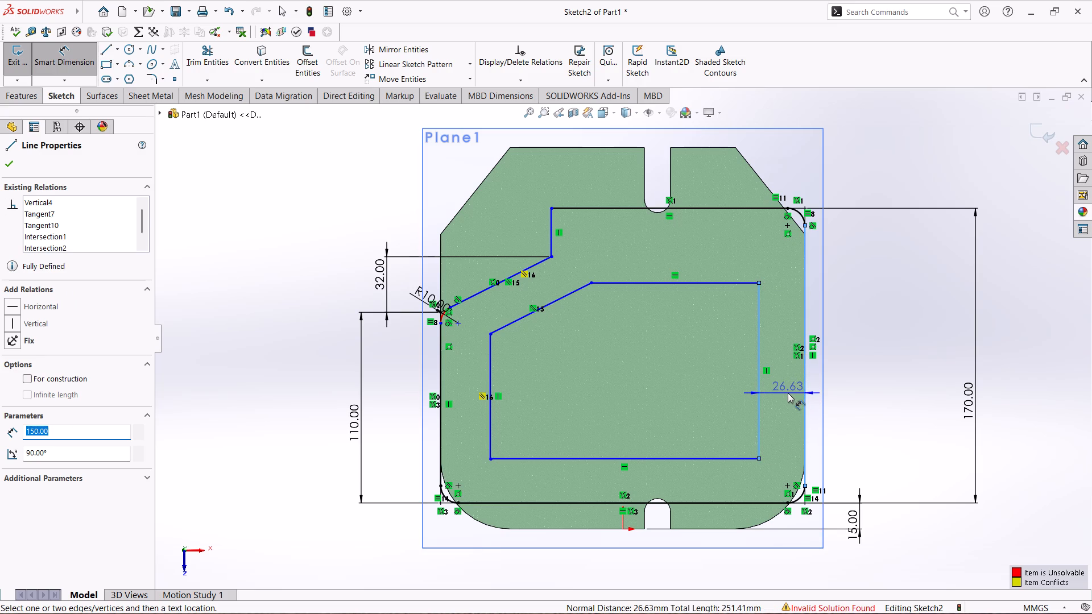
ctrl+click(788, 393)
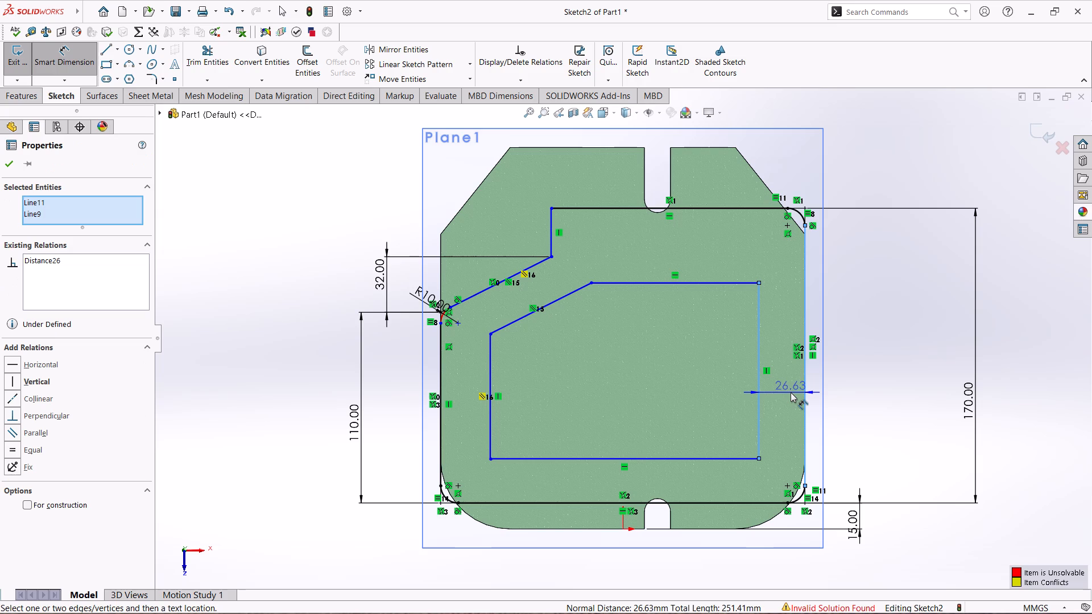
click(791, 392)
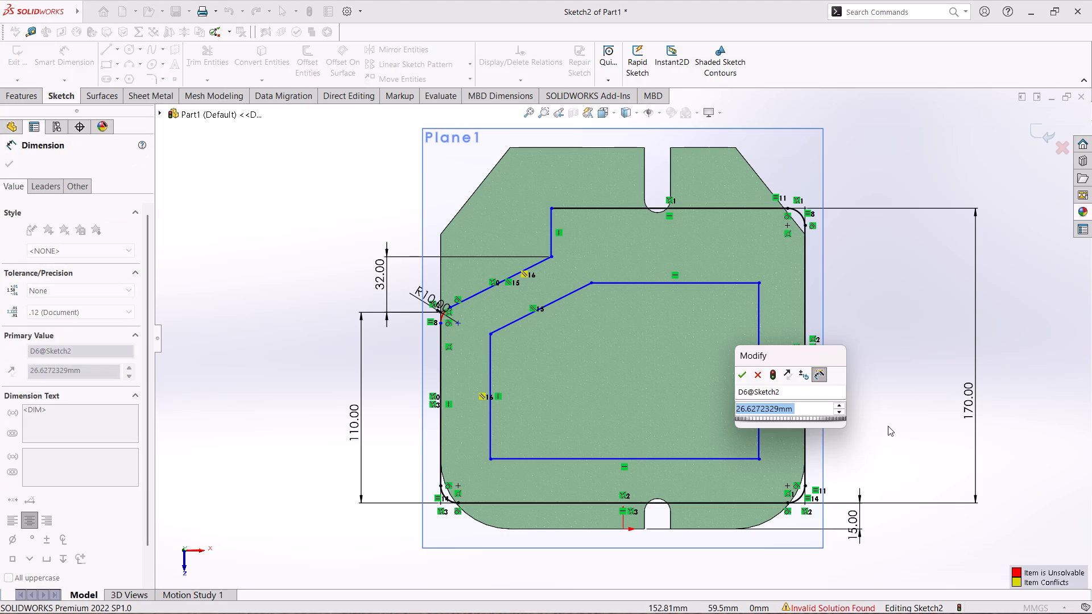
text(16)
key(Return)
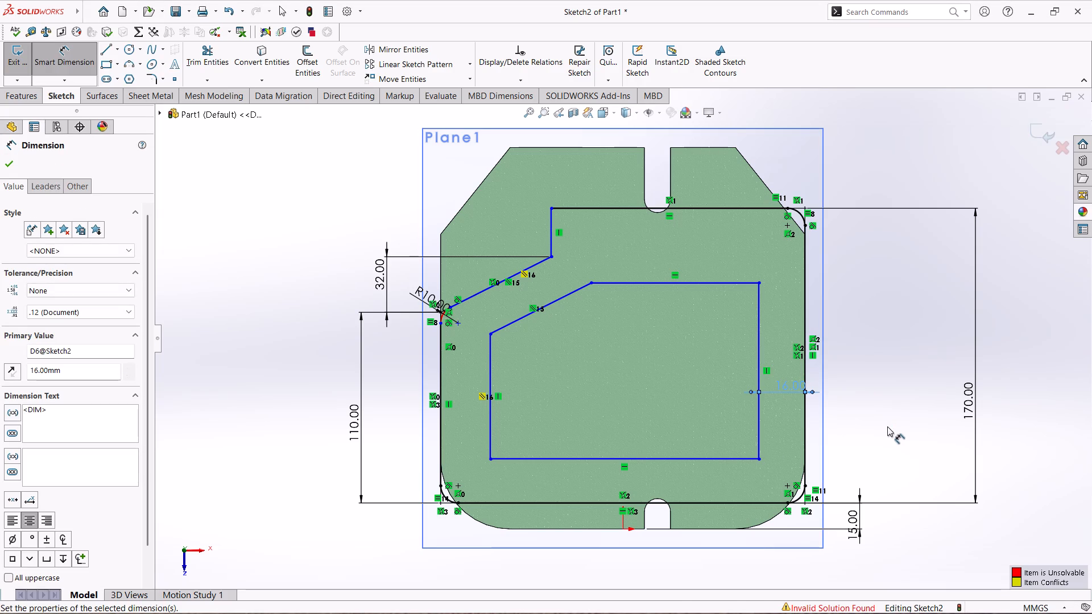
Dimension the length of the inner profile's right vertical line at 103 mm.
click(762, 439)
click(781, 439)
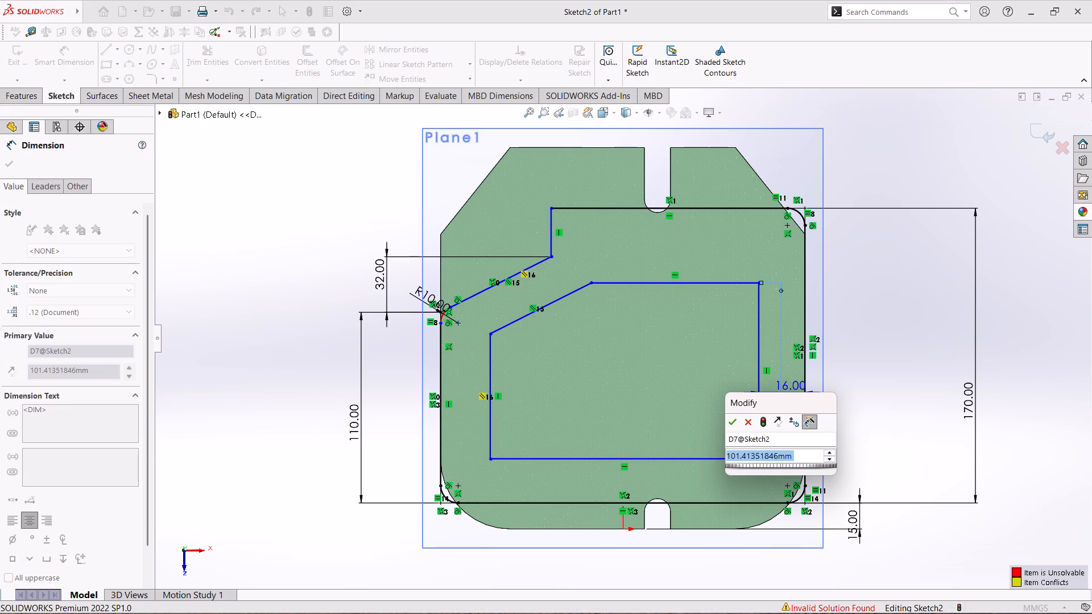
text(103)
key(Return)
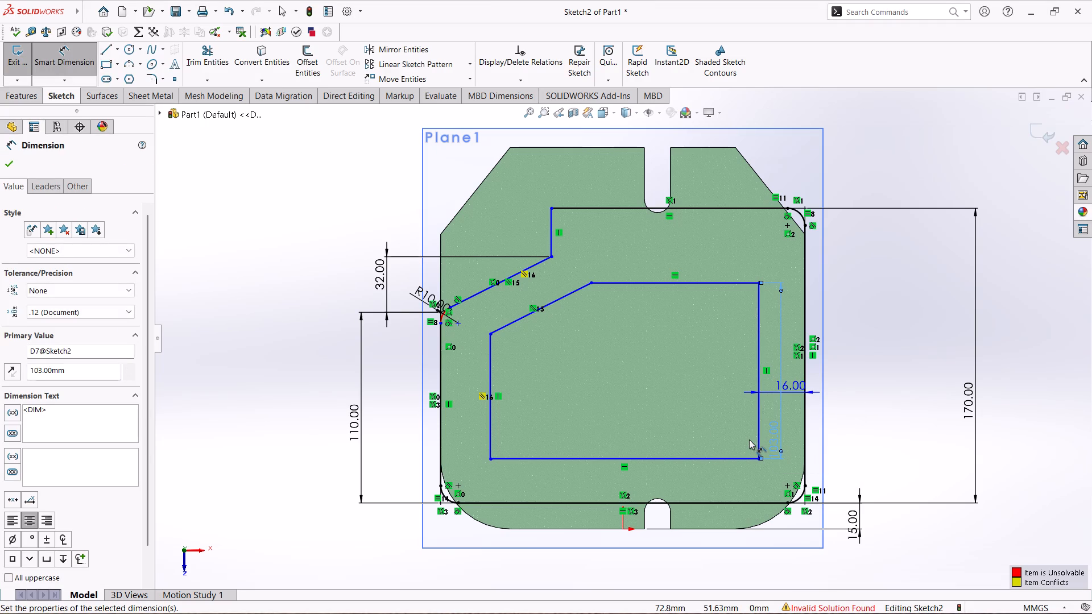
Dimension the horizontal distance between the inner profile's left side and the outer profile's left side at 16 mm.
click(489, 424)
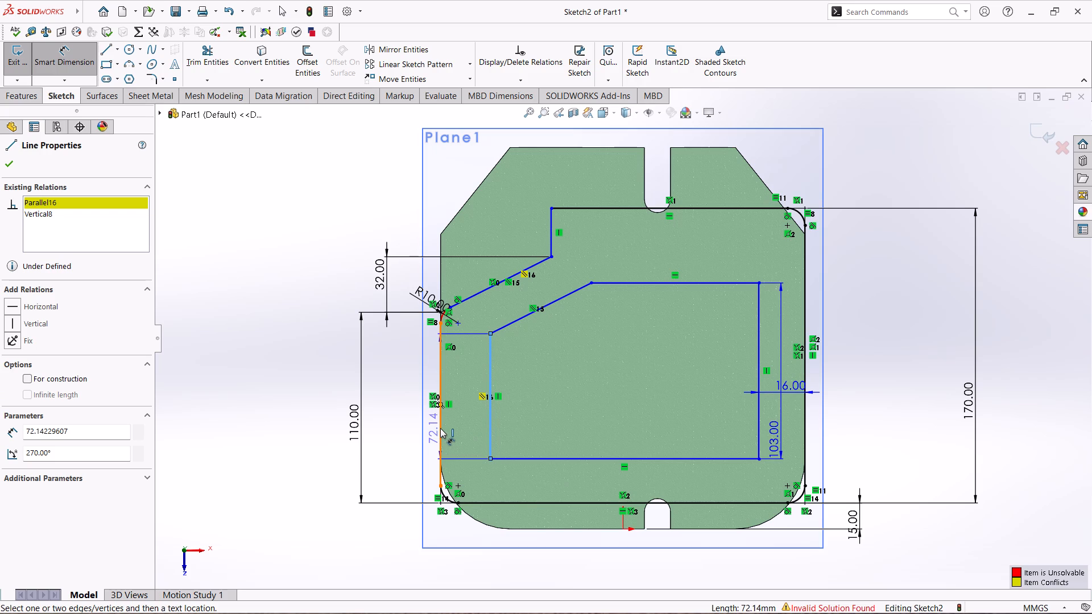
click(440, 428)
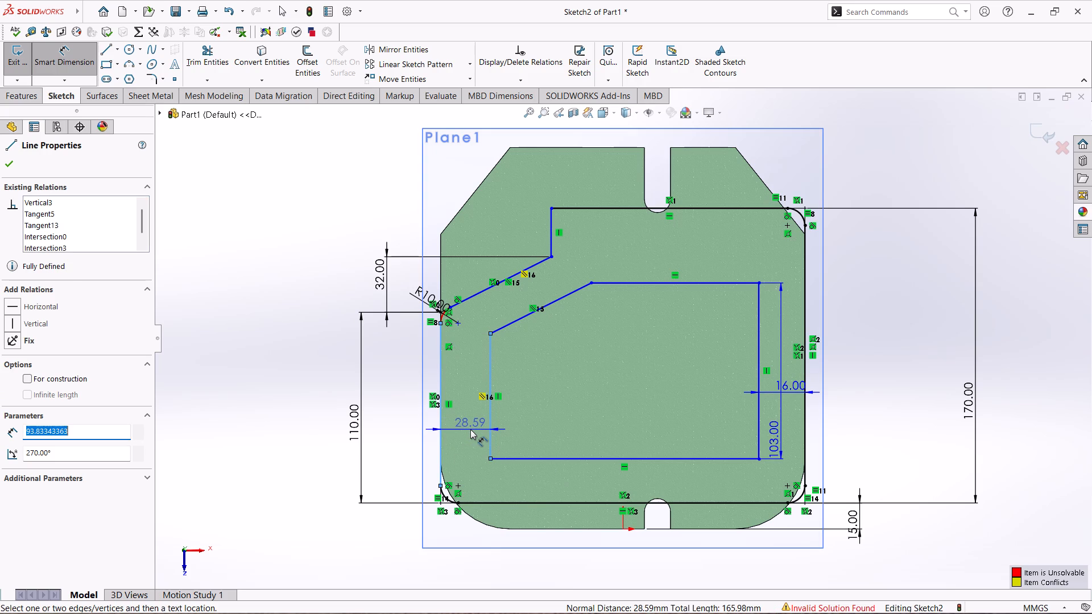
click(470, 429)
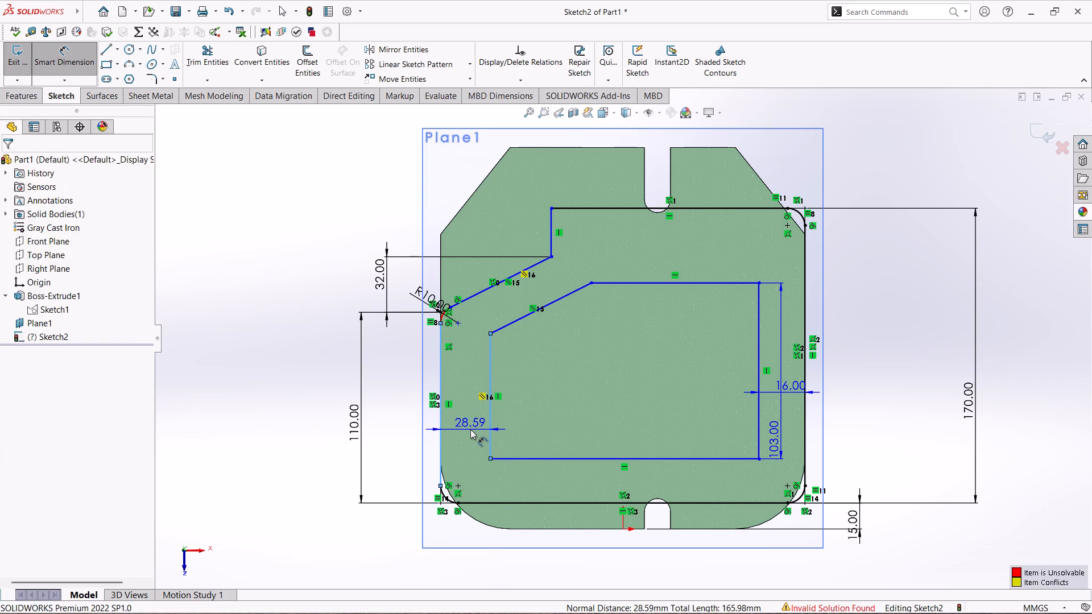
text(16)
key(Return)
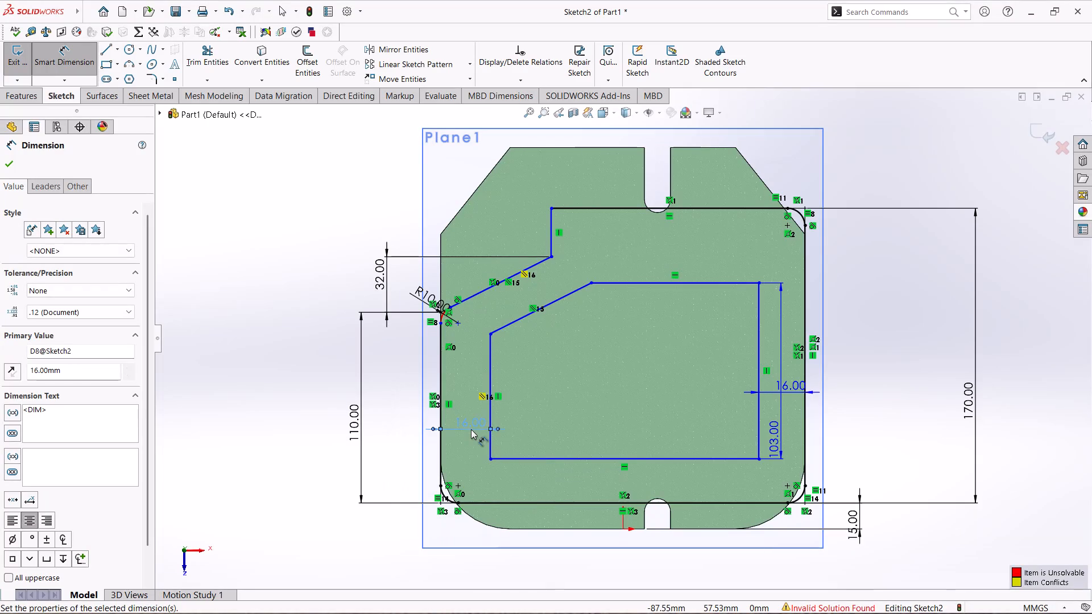
Dimension the vertical distance between the bottom lines of the inner and outer profiles at 30 mm.
click(568, 457)
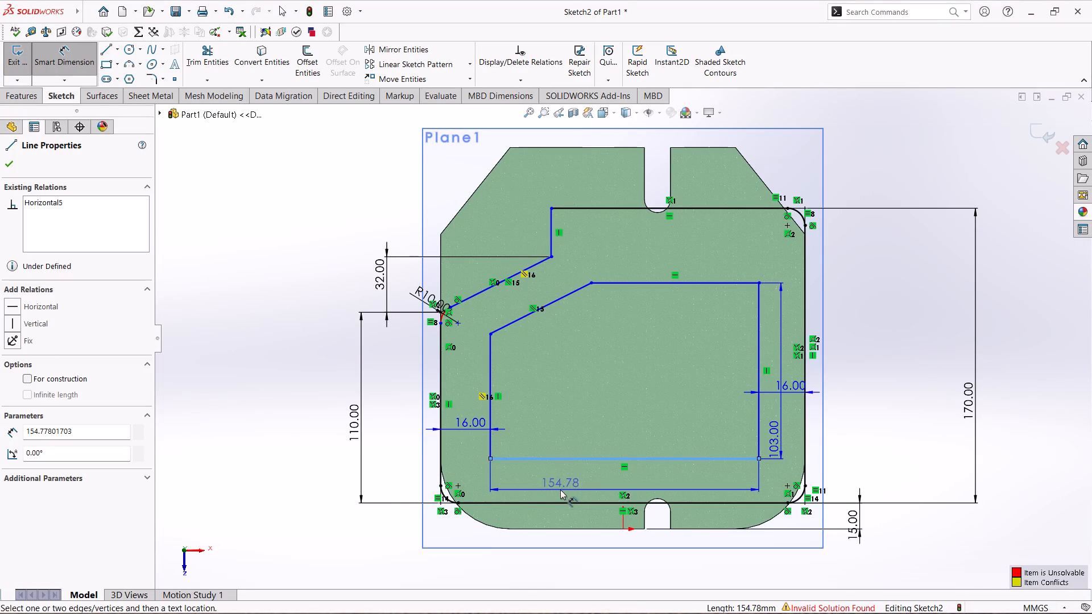
click(560, 501)
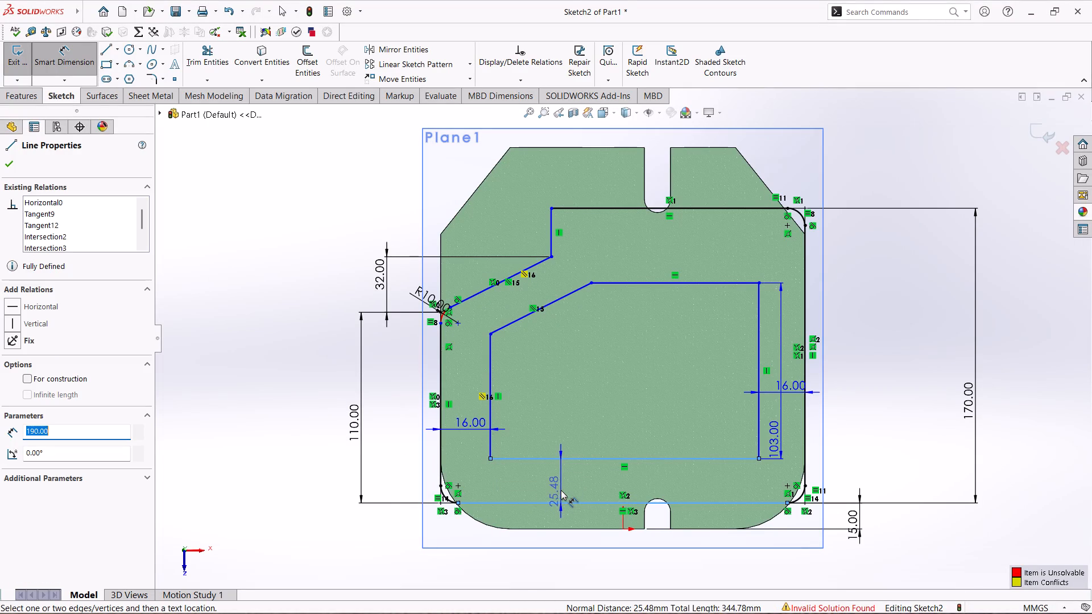
click(563, 485)
text(30)
key(Return)
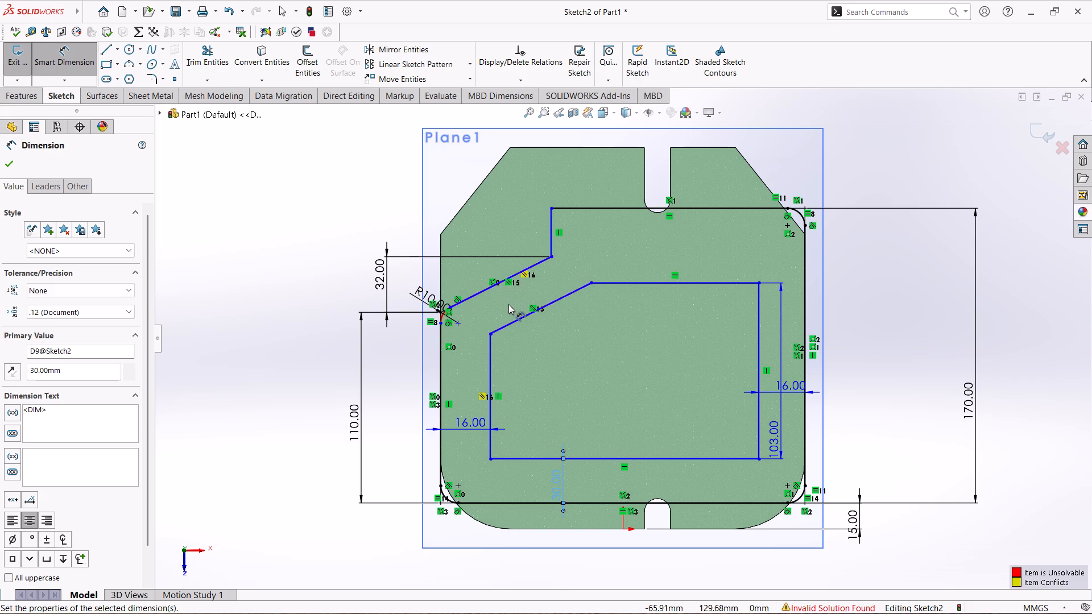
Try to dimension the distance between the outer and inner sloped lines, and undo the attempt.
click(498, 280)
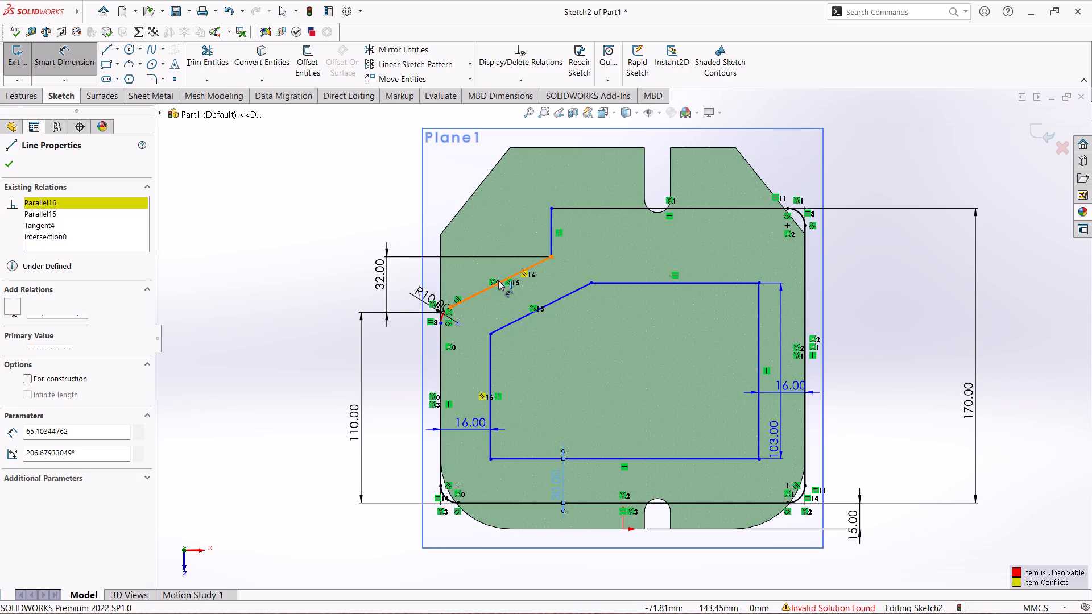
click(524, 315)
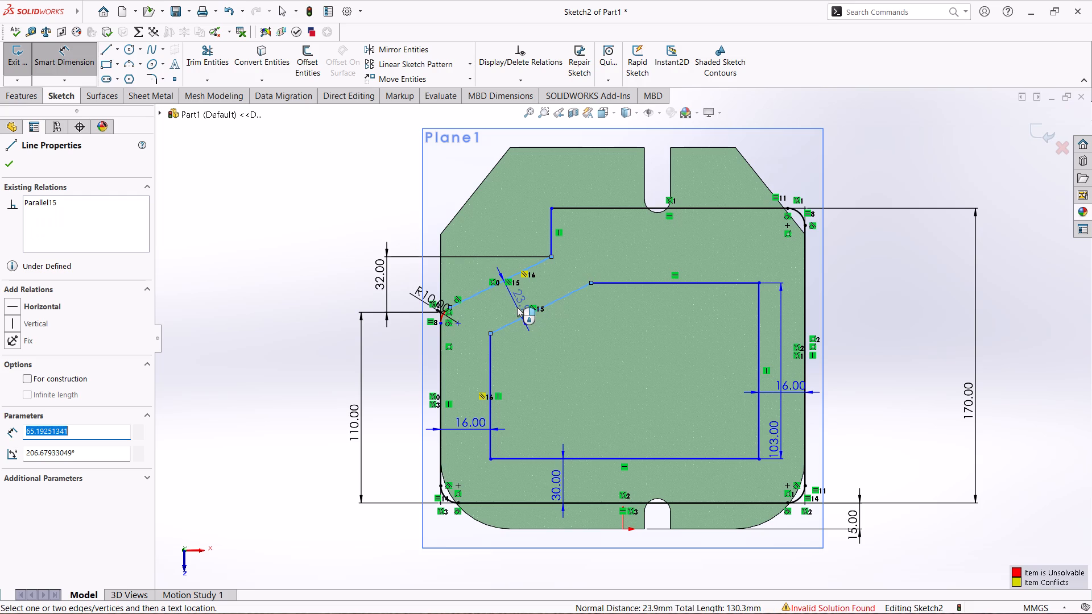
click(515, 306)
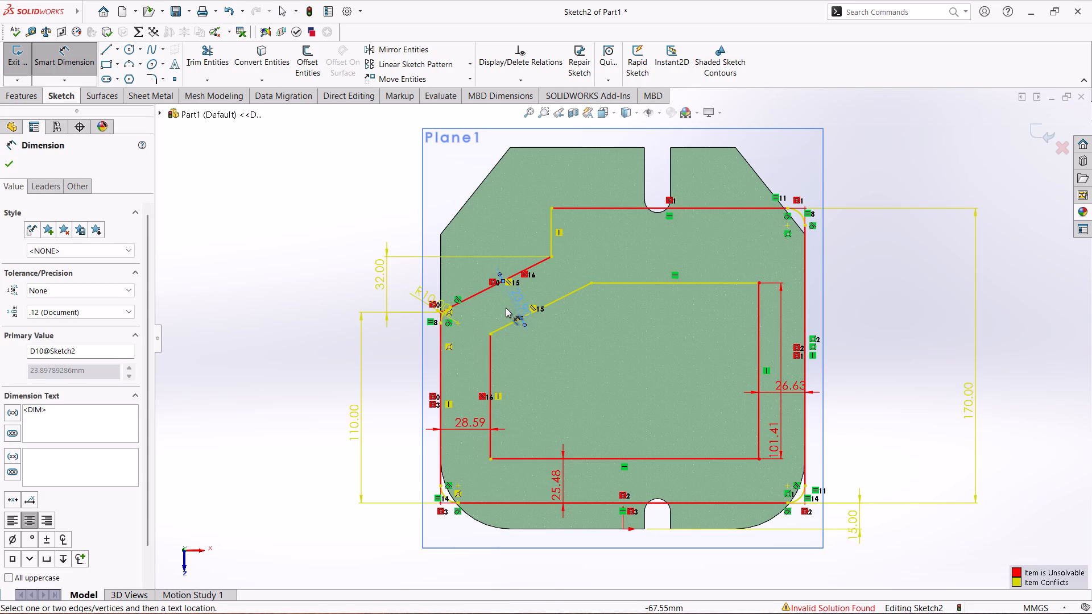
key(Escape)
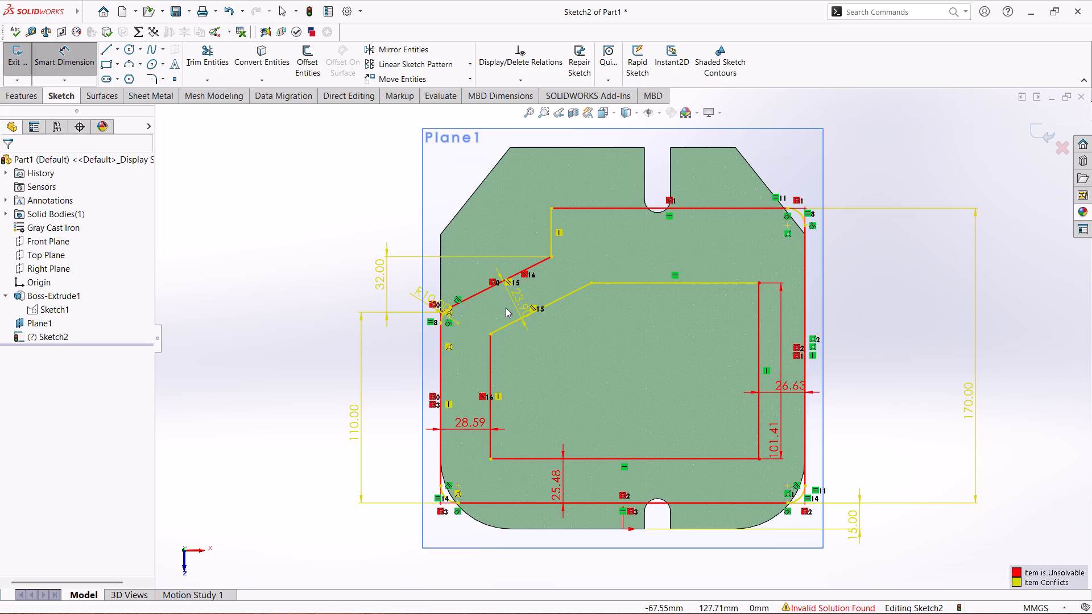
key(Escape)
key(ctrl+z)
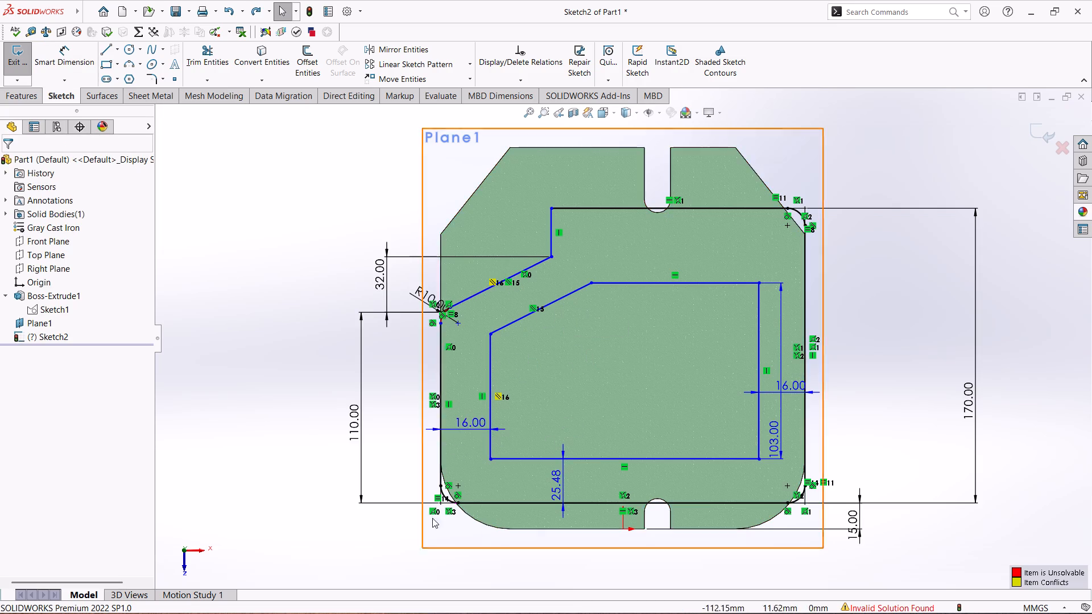
Set the vertical distance between the inner and outer bottom lines to 30 mm again.
double_click(558, 489)
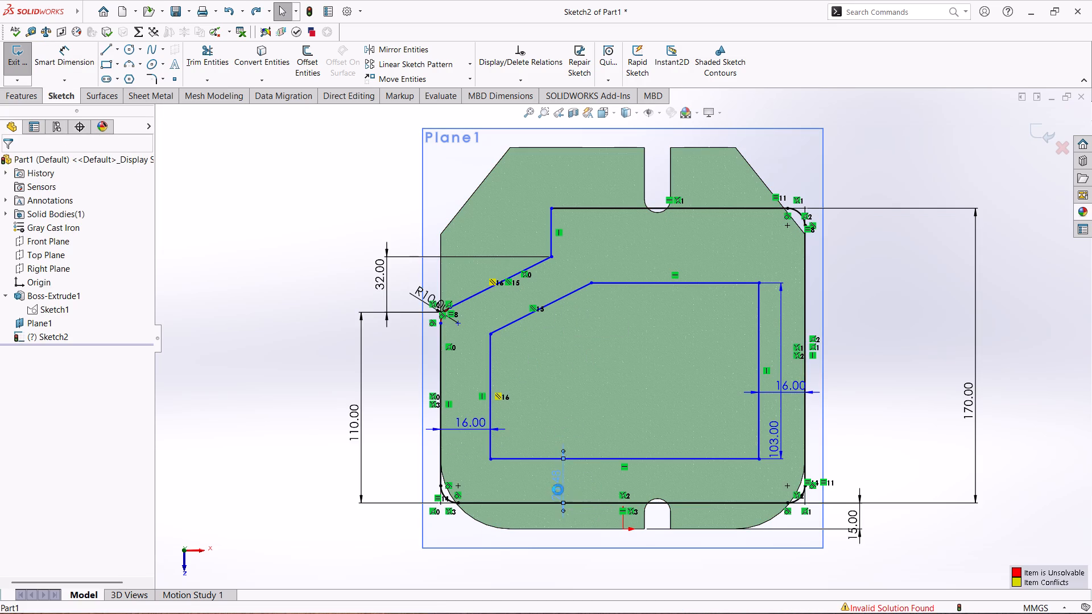
text(30)
key(Return)
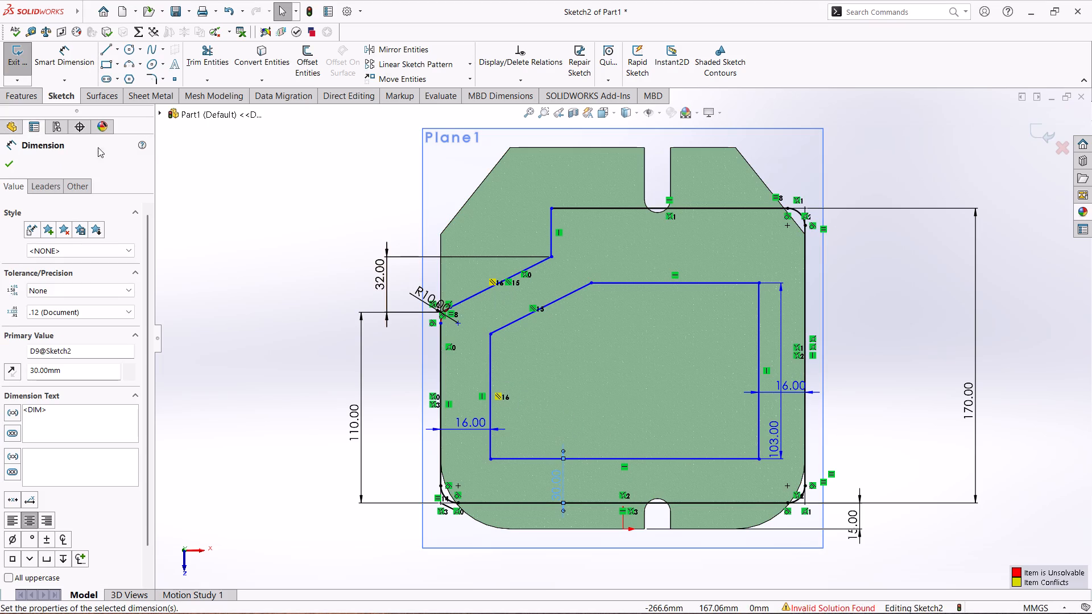
click(3, 169)
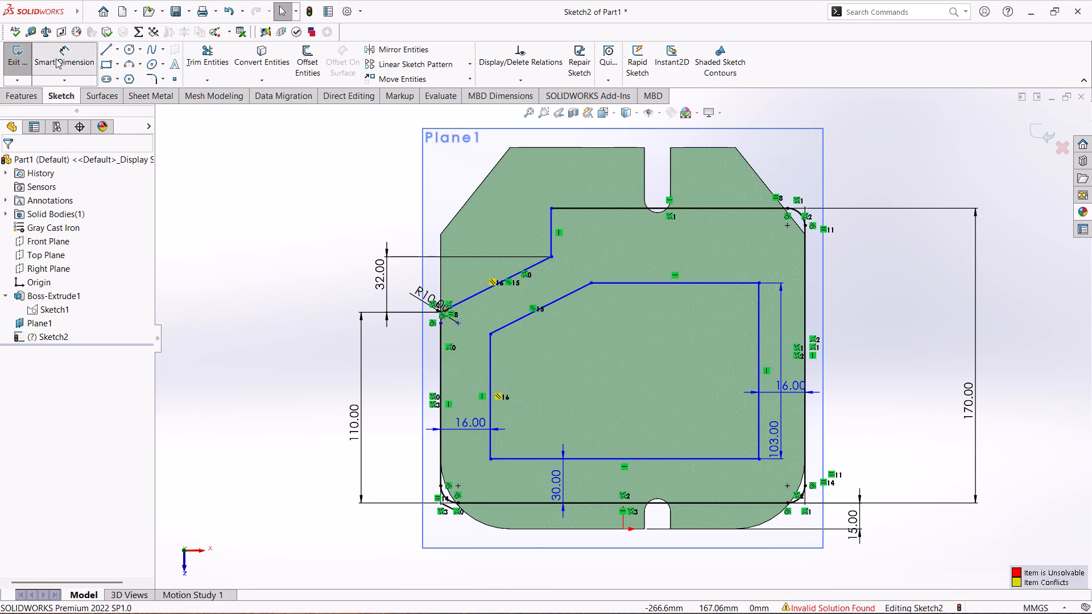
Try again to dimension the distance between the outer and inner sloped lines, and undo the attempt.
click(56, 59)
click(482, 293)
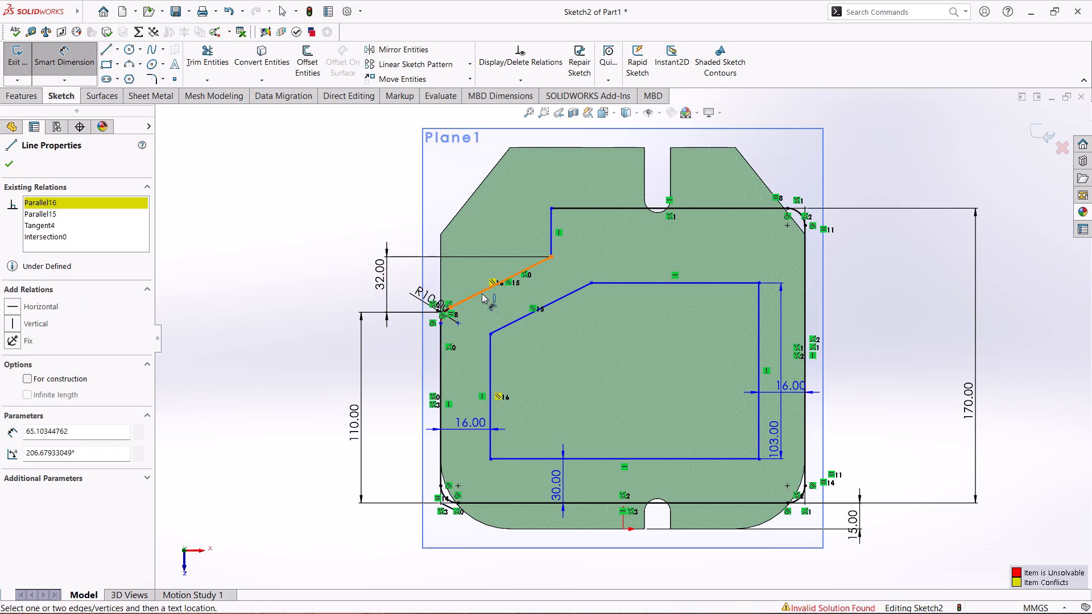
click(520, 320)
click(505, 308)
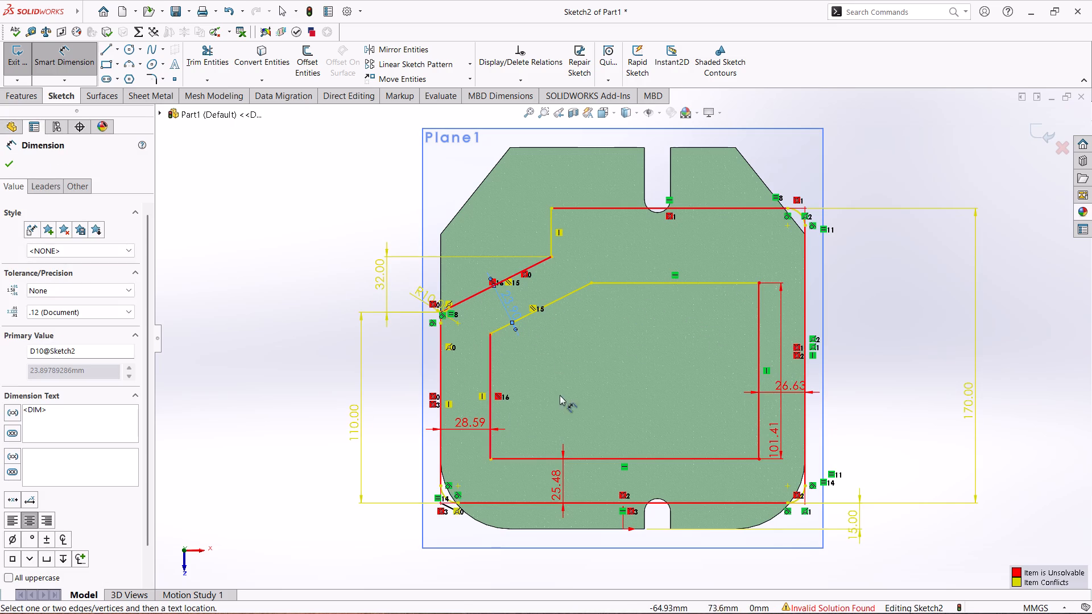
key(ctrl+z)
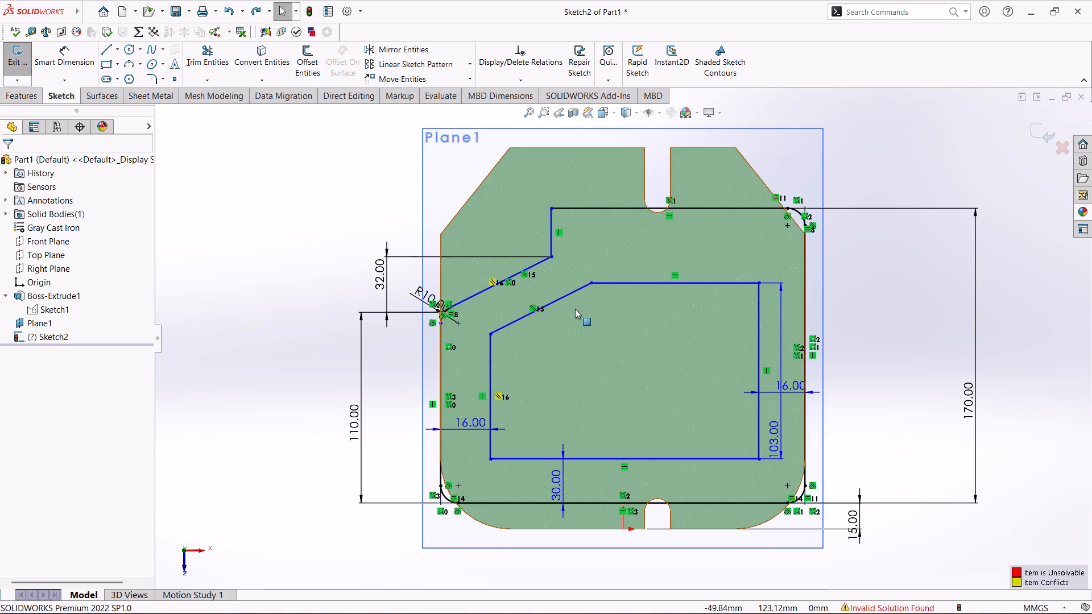
Delete the conflicting Parallel relation between the outer sloped line and the inner profile's left vertical line.
click(551, 374)
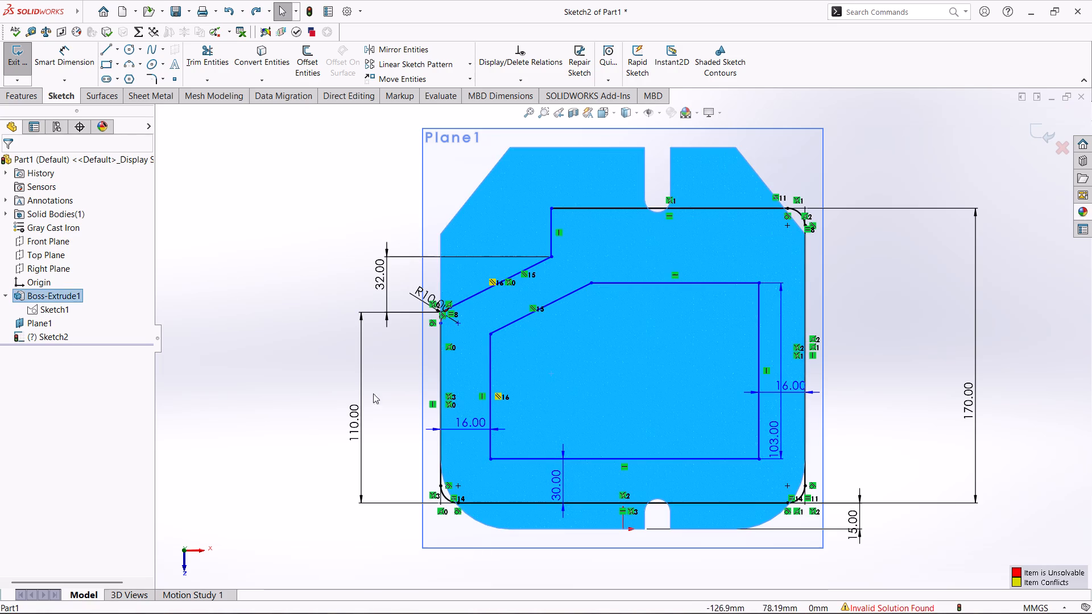
click(313, 393)
click(259, 388)
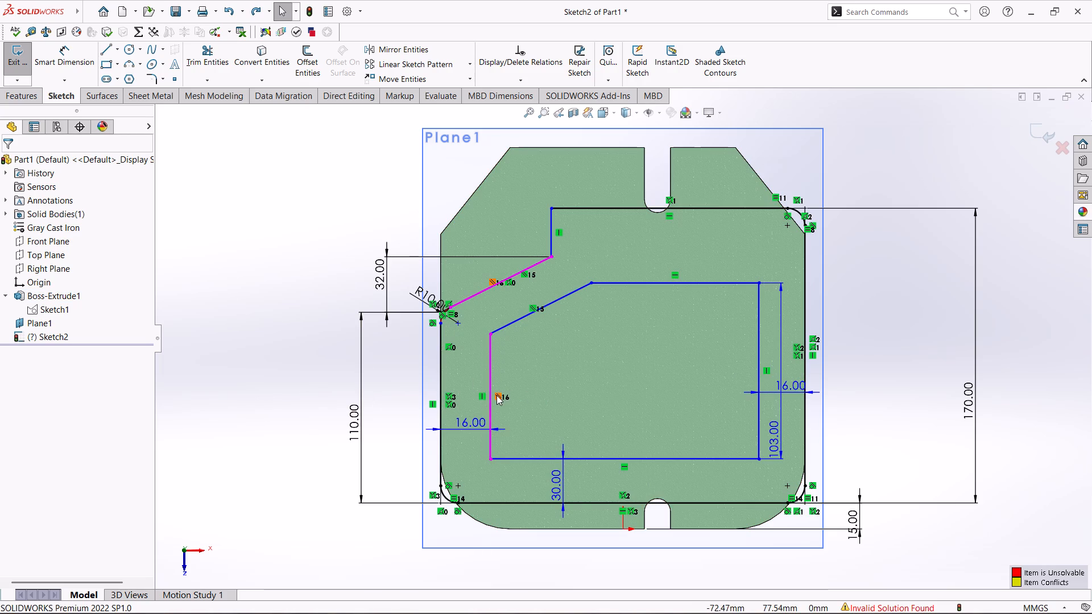
click(497, 395)
right_click(497, 395)
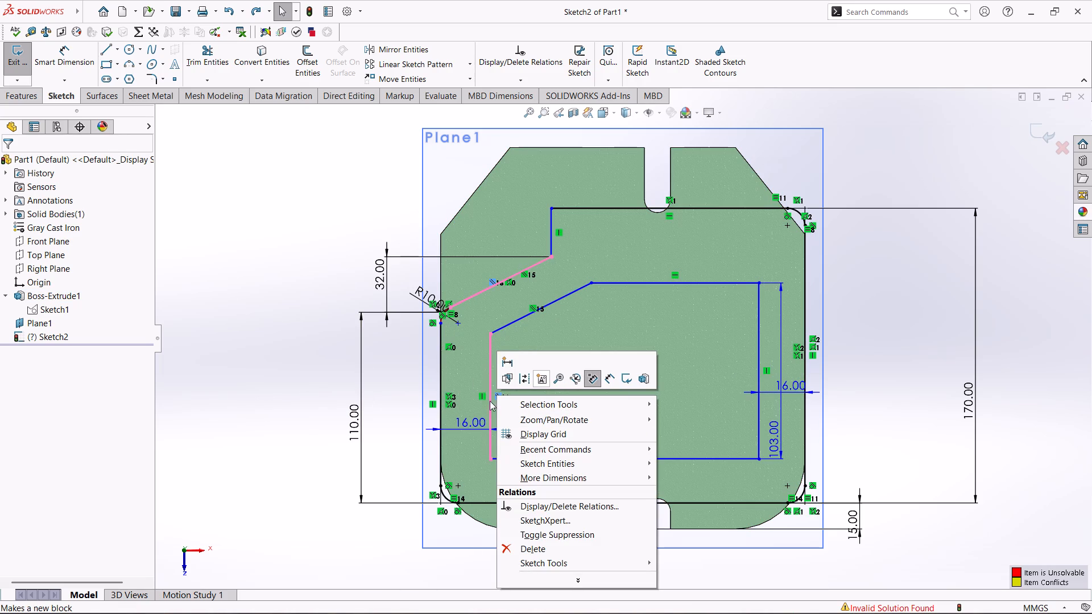
click(279, 372)
click(497, 396)
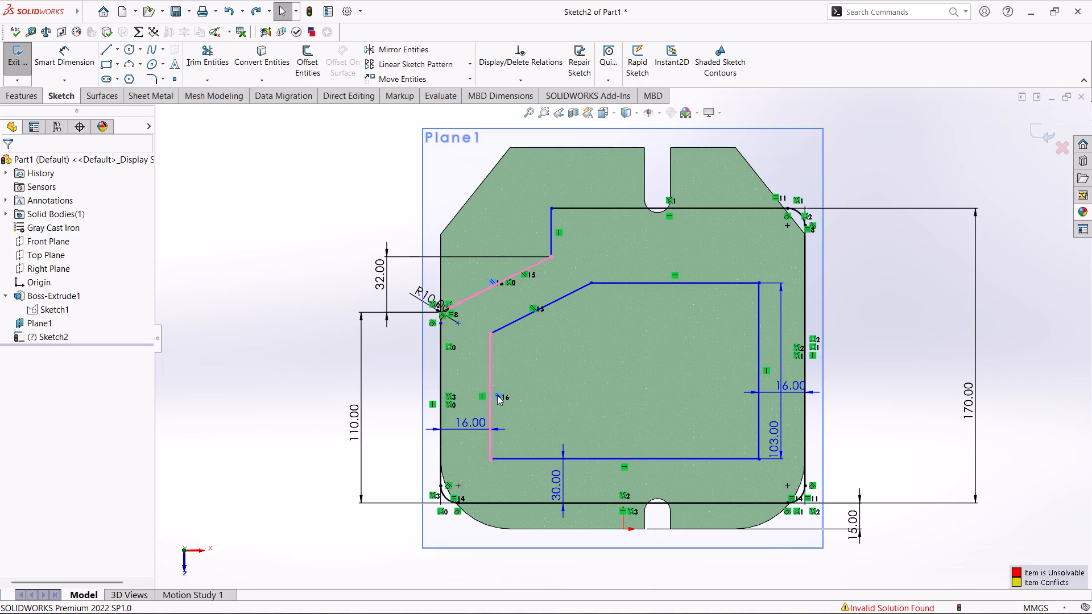
right_click(498, 393)
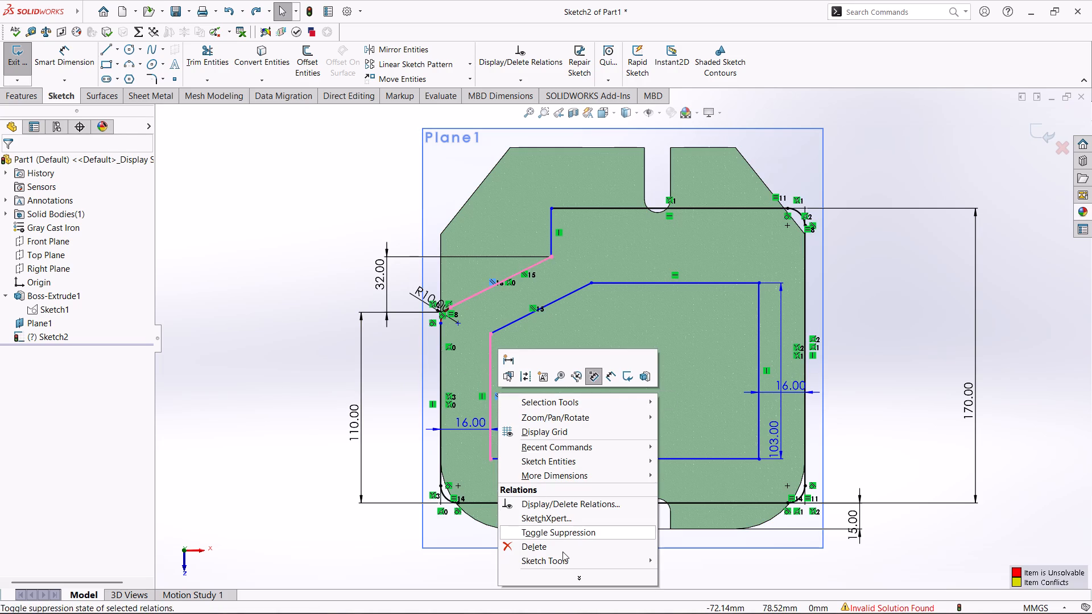
click(562, 551)
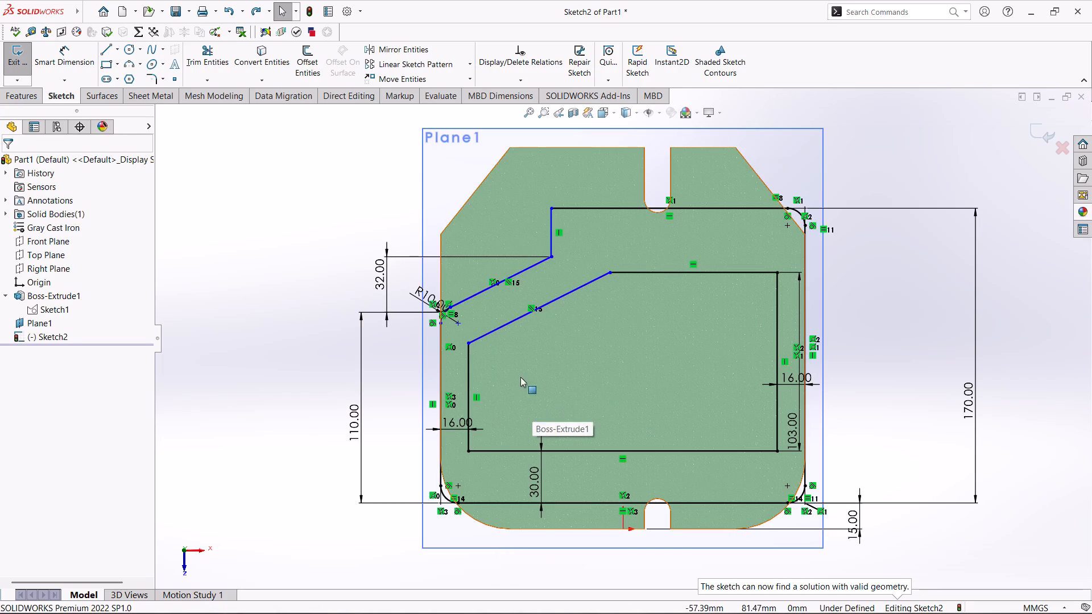
Dimension the distance between the outer and inner sloped lines at 15 mm.
click(61, 65)
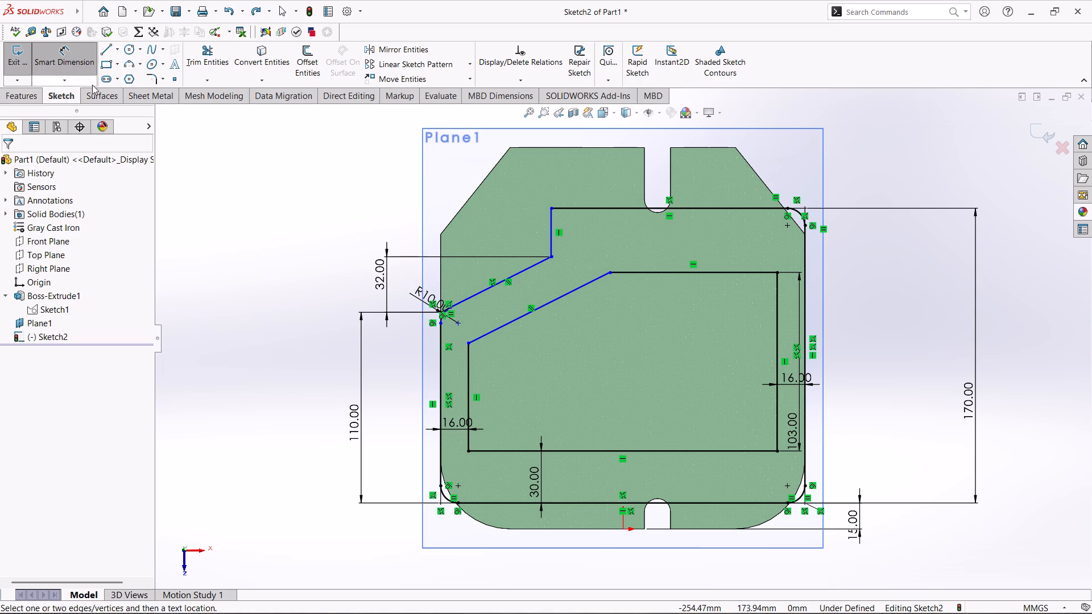
click(477, 295)
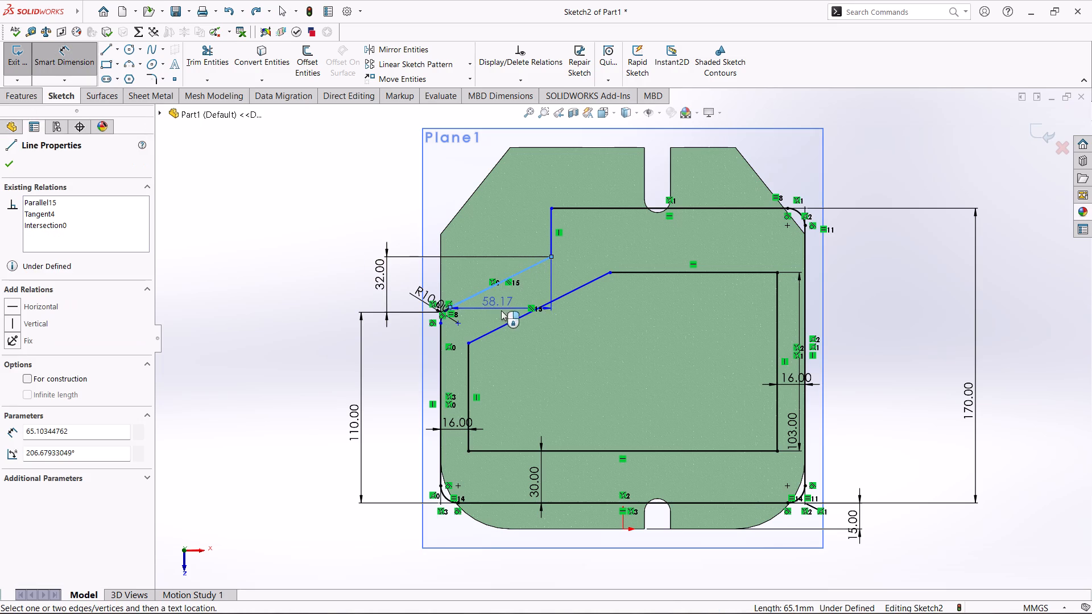
click(511, 320)
click(497, 311)
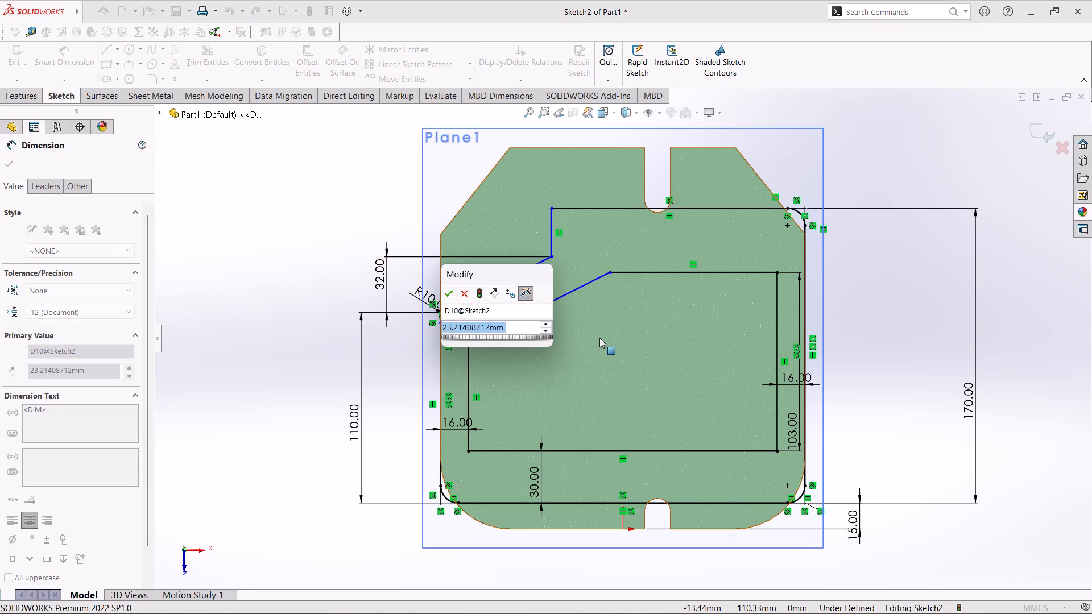
text(15)
key(Return)
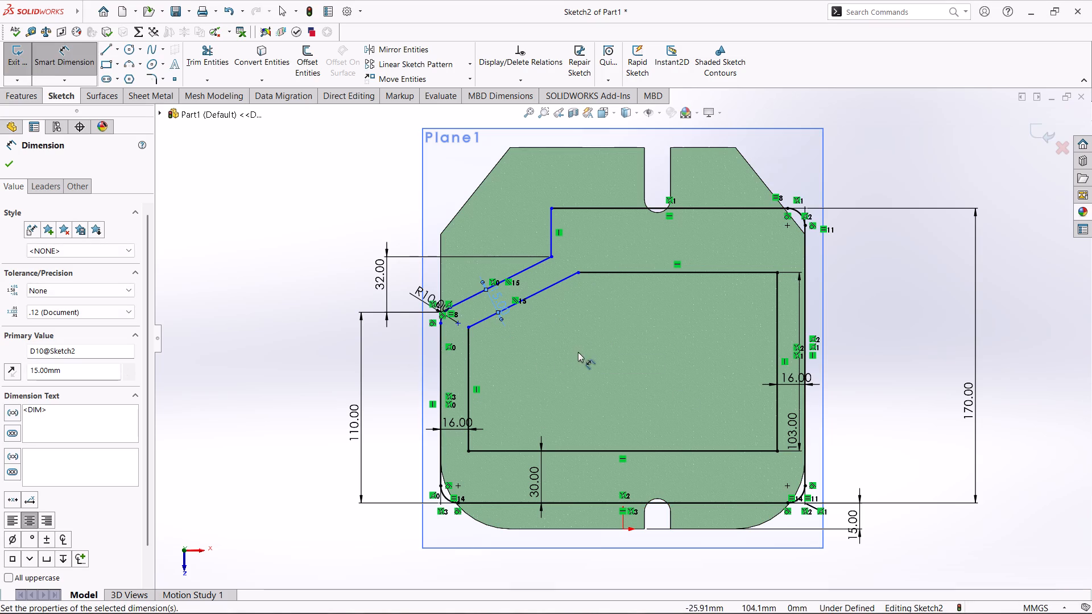
click(13, 171)
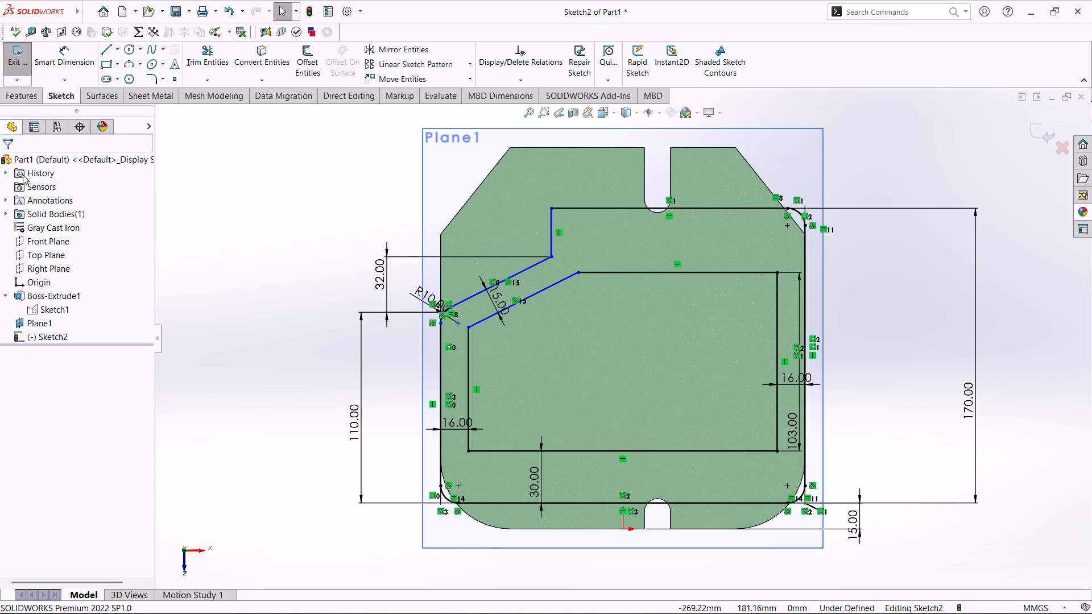
Add 10 mm sketch fillets to all five corners of the inner profile.
click(151, 80)
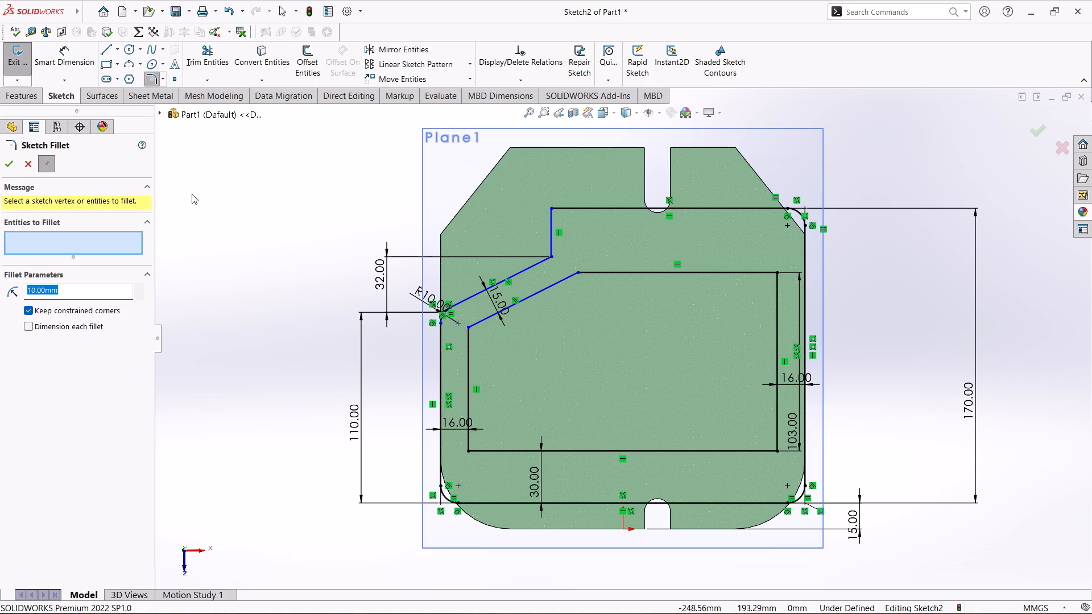
click(470, 328)
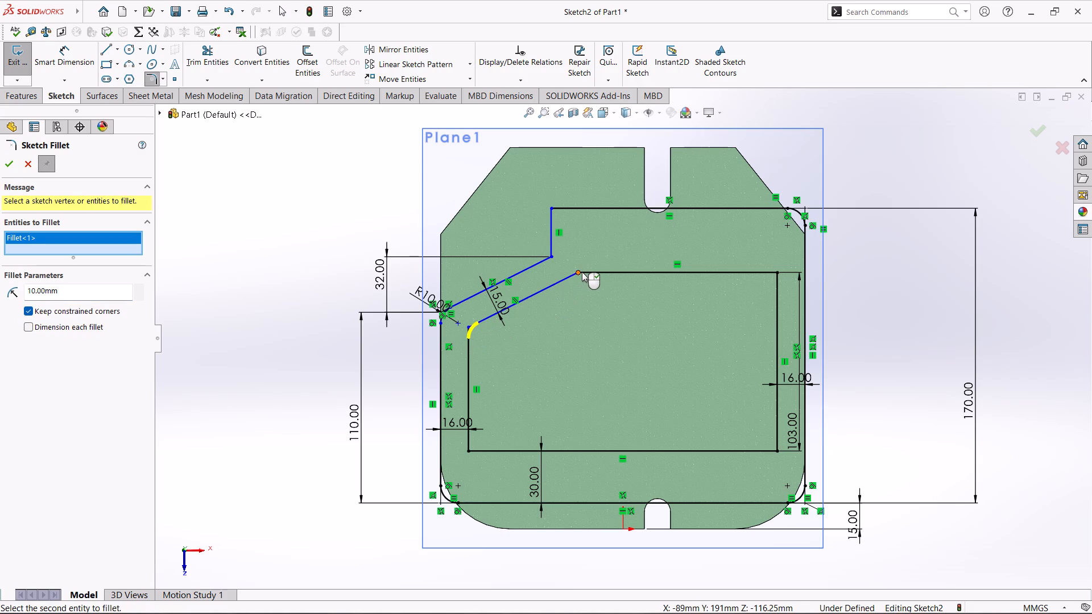
click(580, 272)
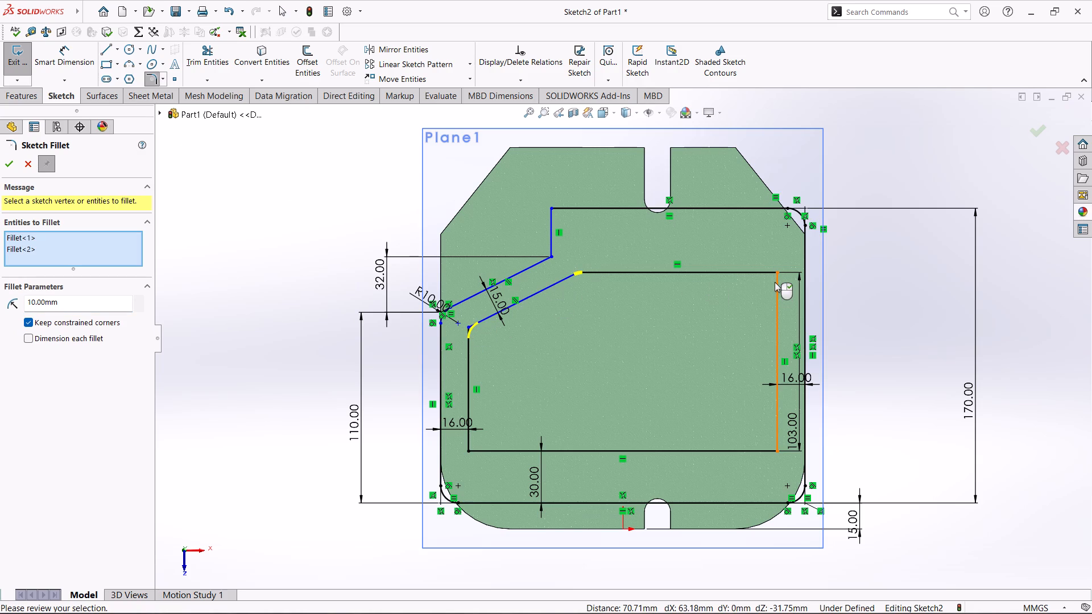
click(776, 271)
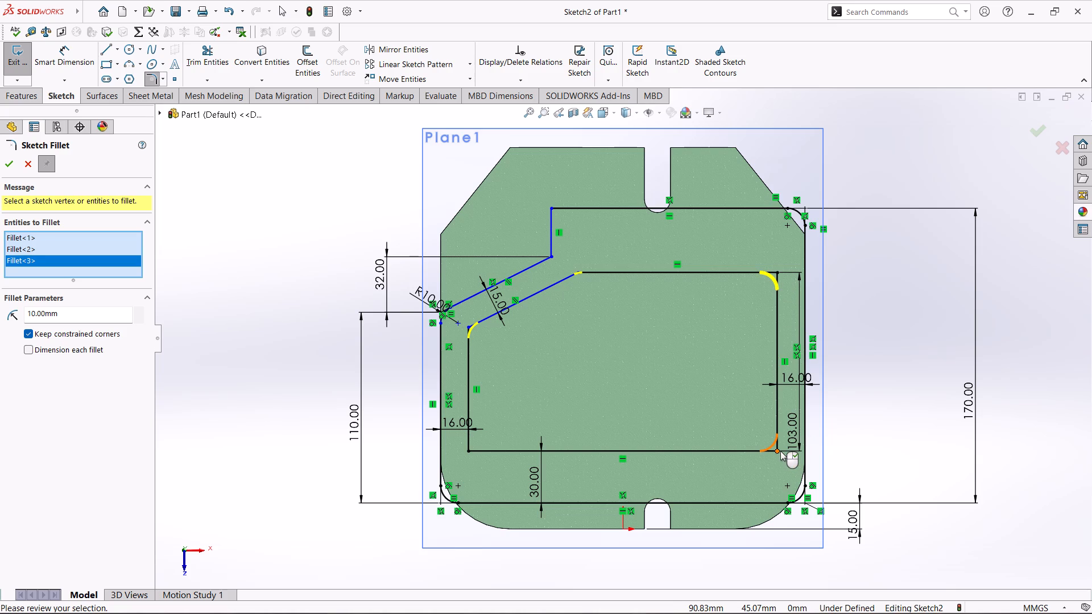
click(780, 451)
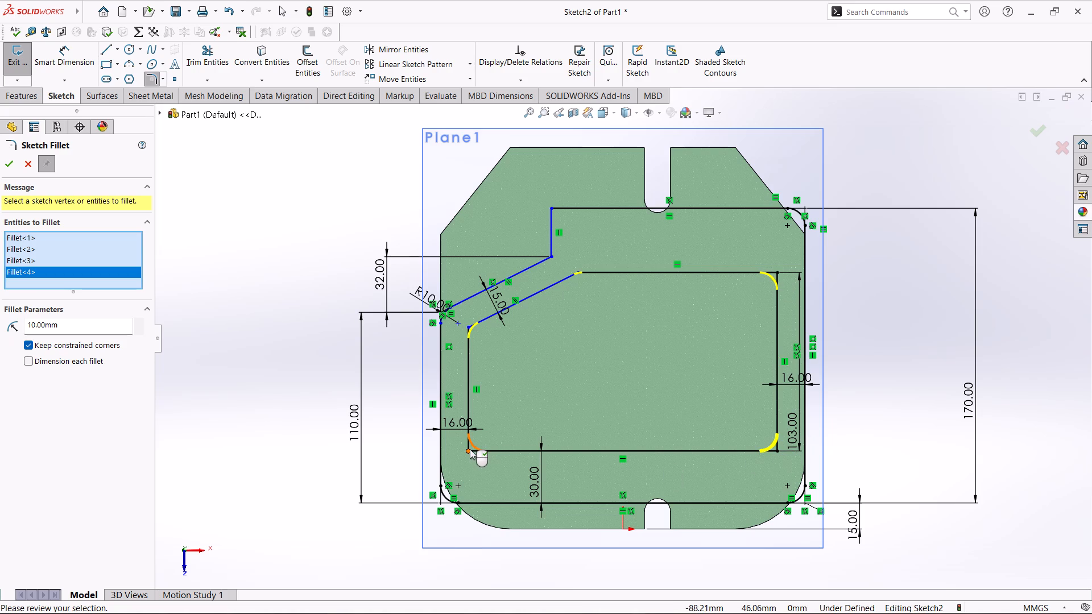
click(470, 449)
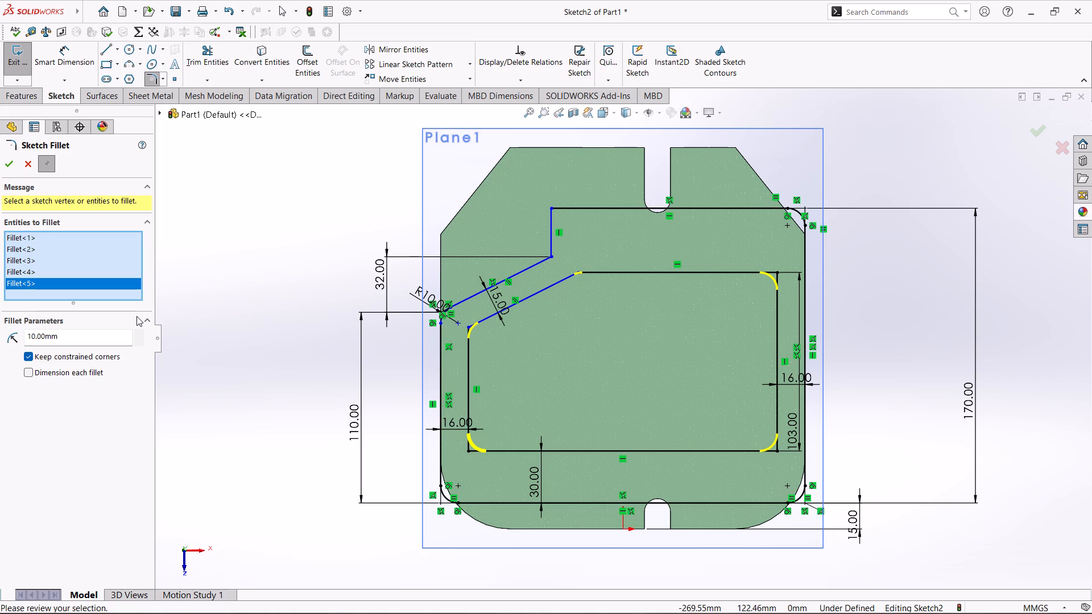
click(6, 169)
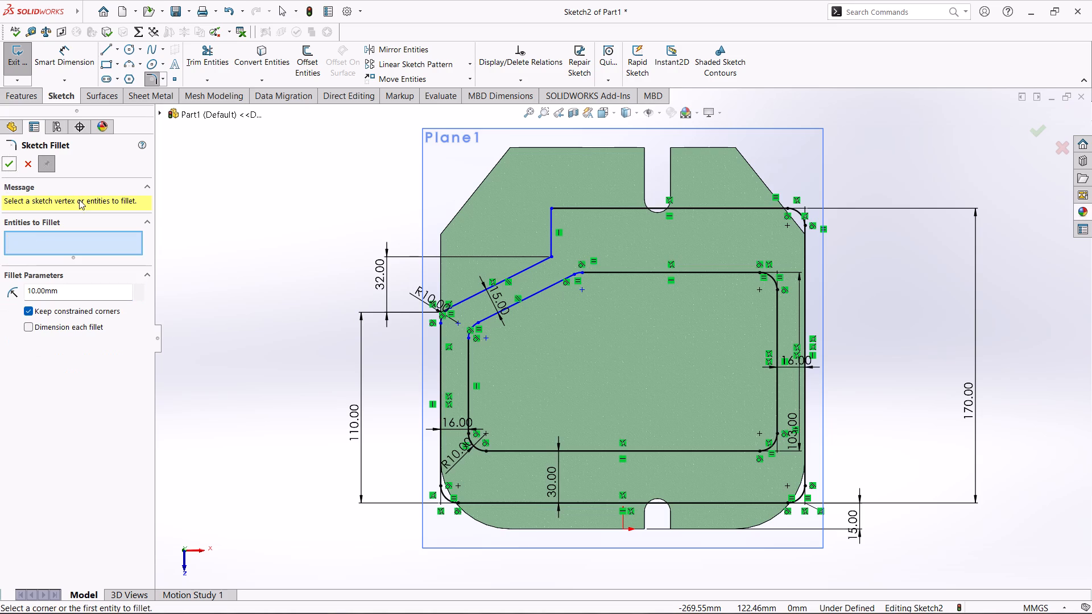
click(26, 163)
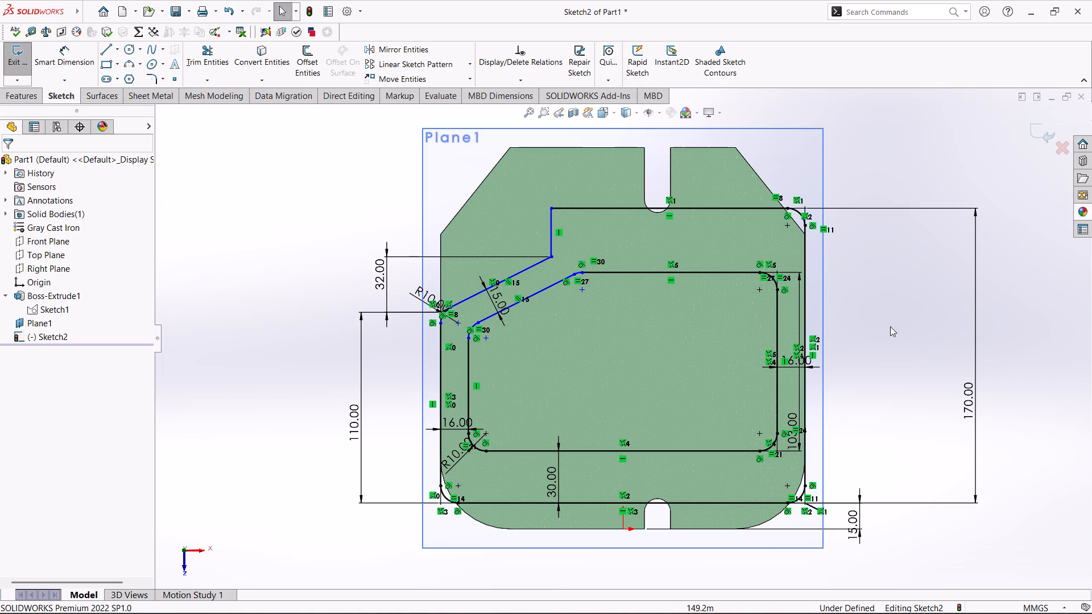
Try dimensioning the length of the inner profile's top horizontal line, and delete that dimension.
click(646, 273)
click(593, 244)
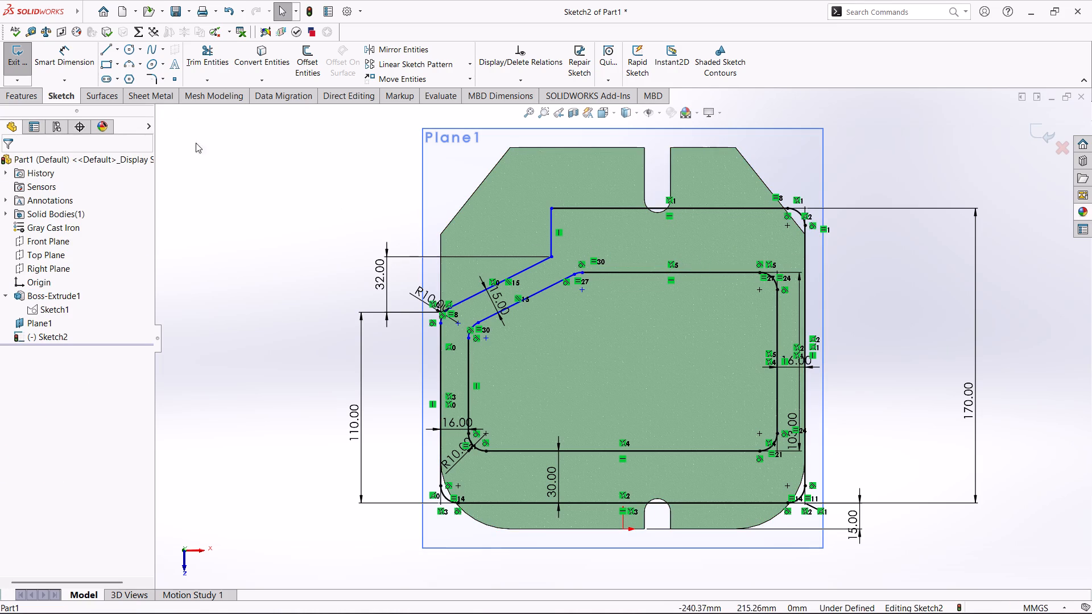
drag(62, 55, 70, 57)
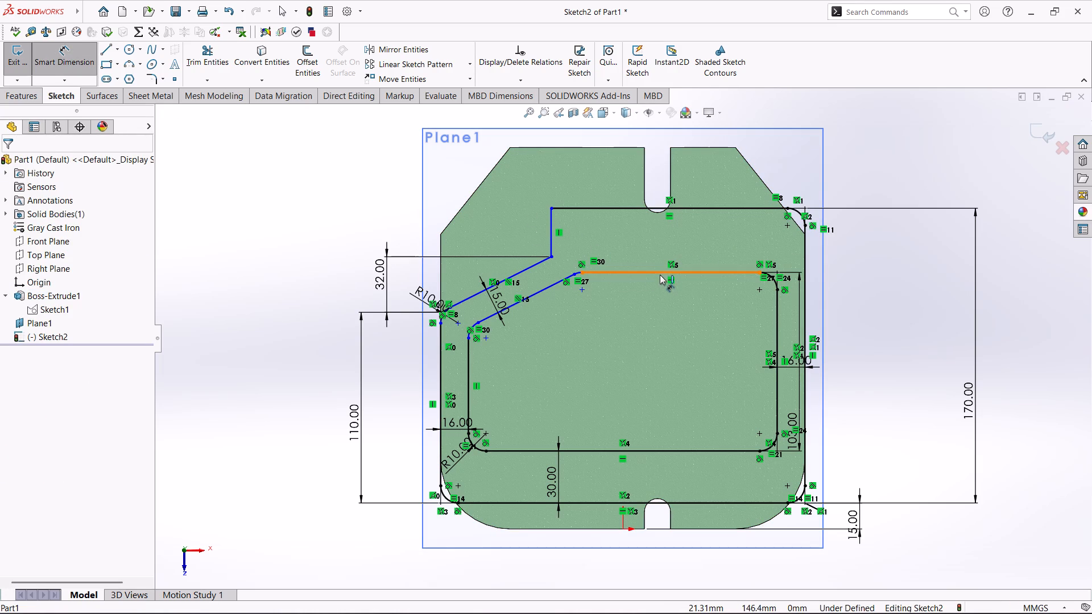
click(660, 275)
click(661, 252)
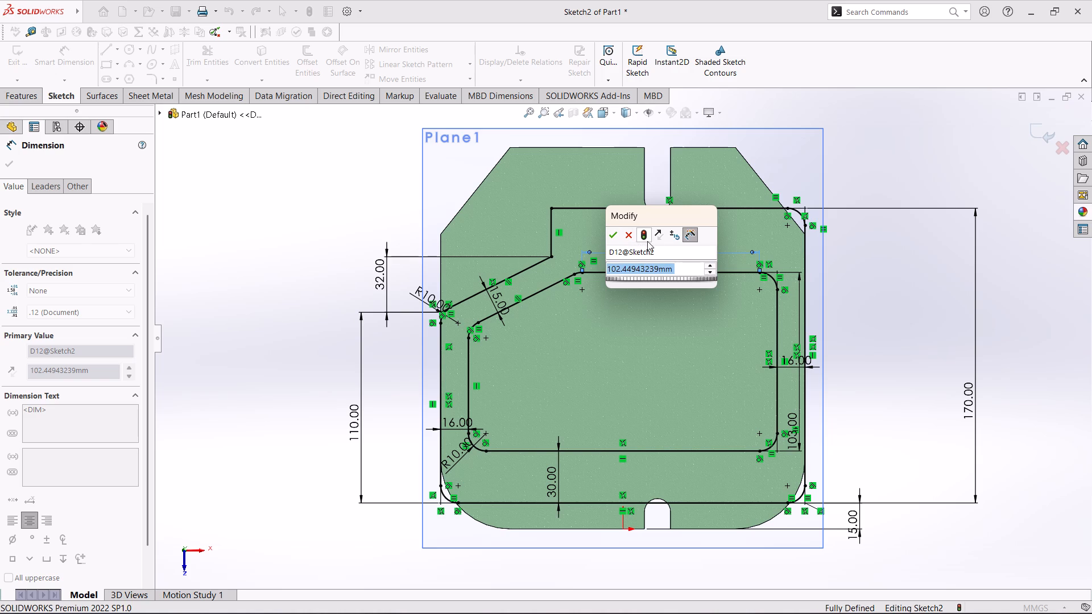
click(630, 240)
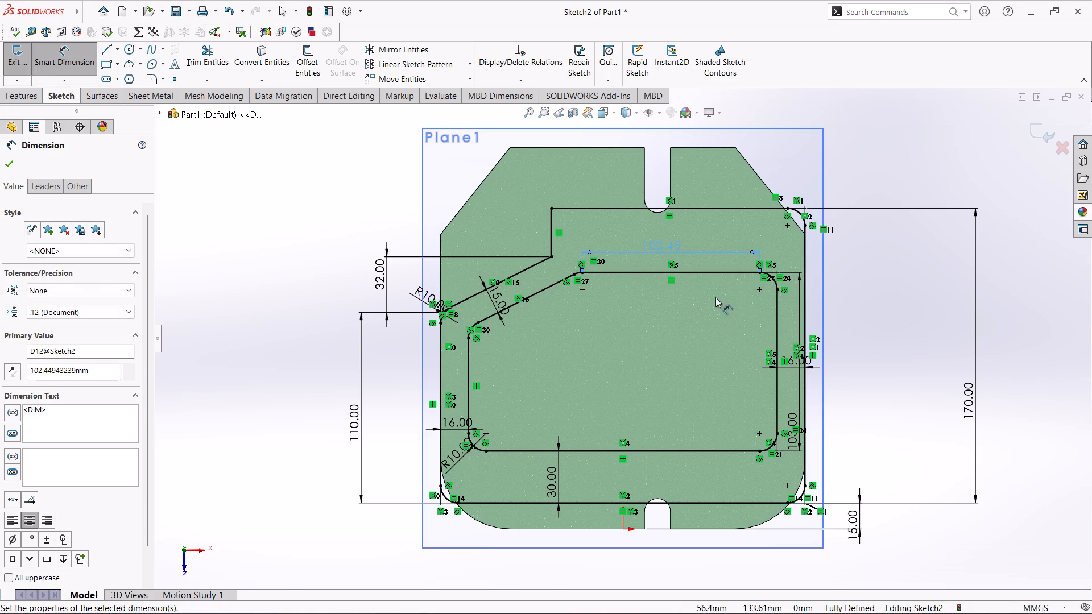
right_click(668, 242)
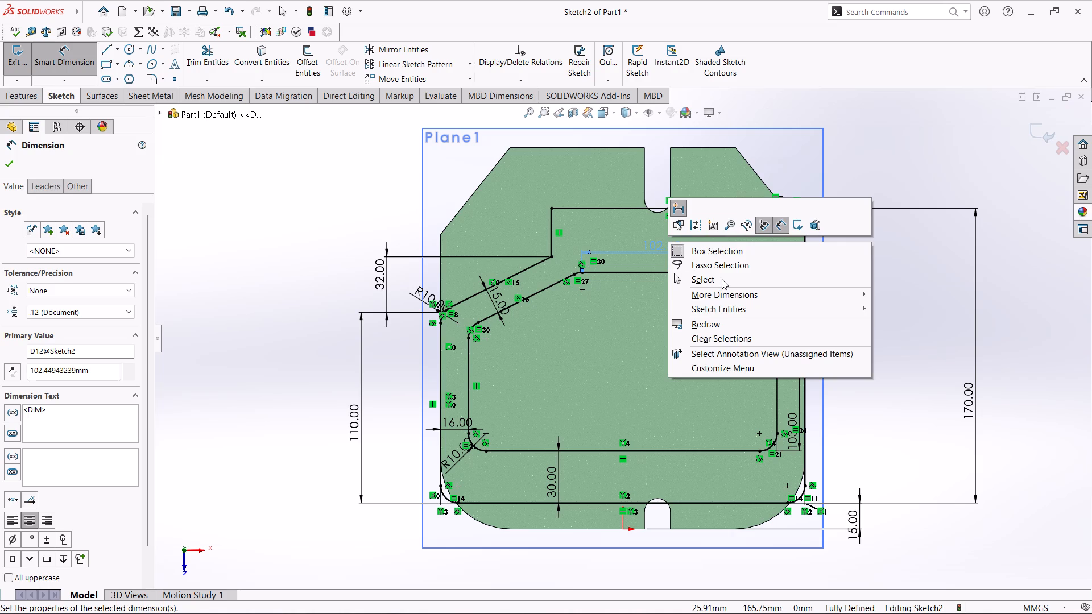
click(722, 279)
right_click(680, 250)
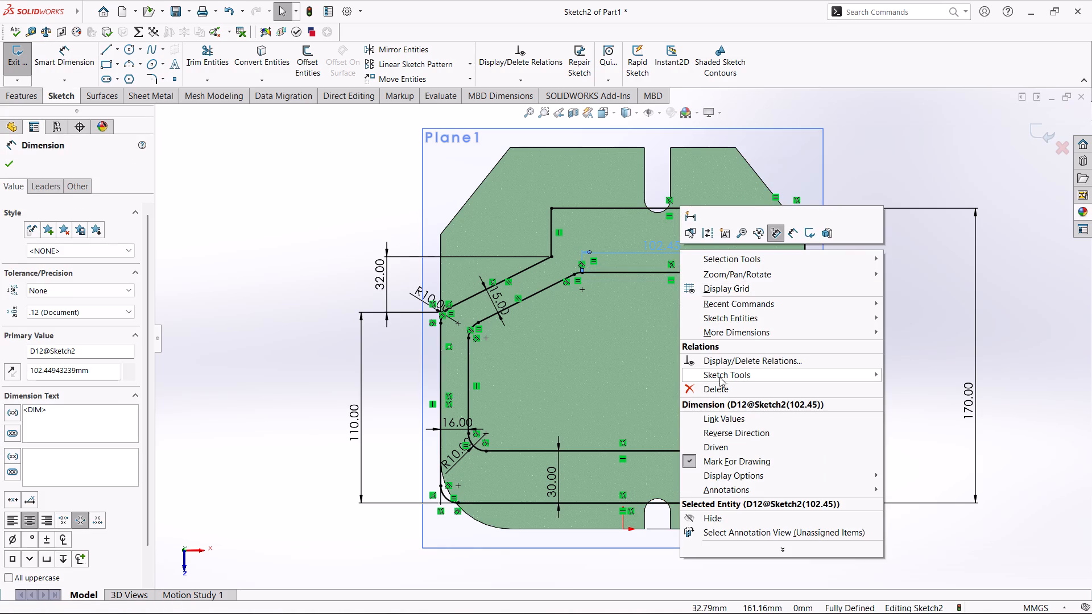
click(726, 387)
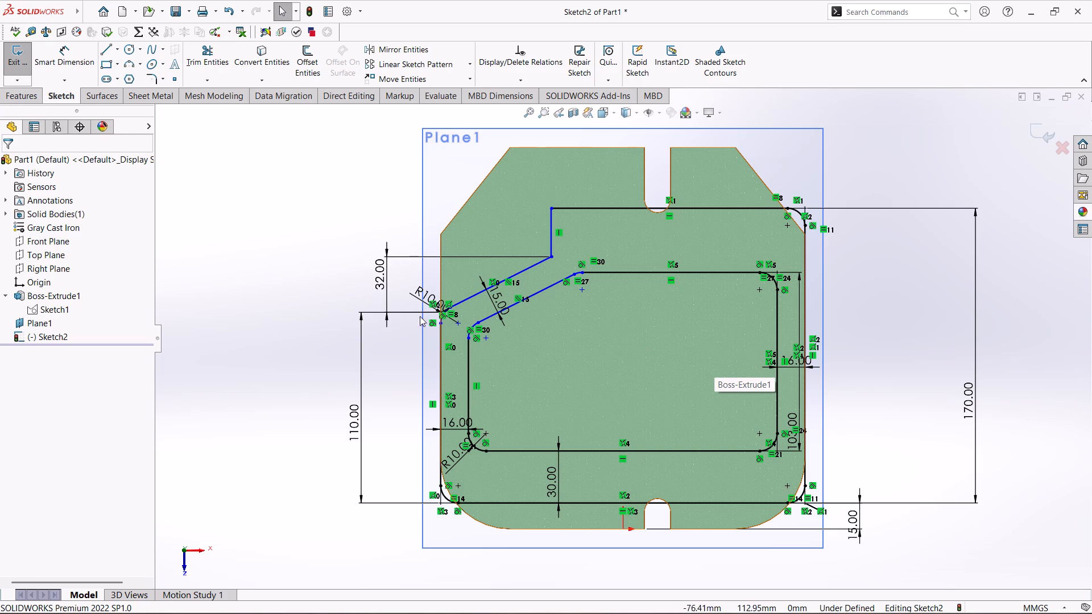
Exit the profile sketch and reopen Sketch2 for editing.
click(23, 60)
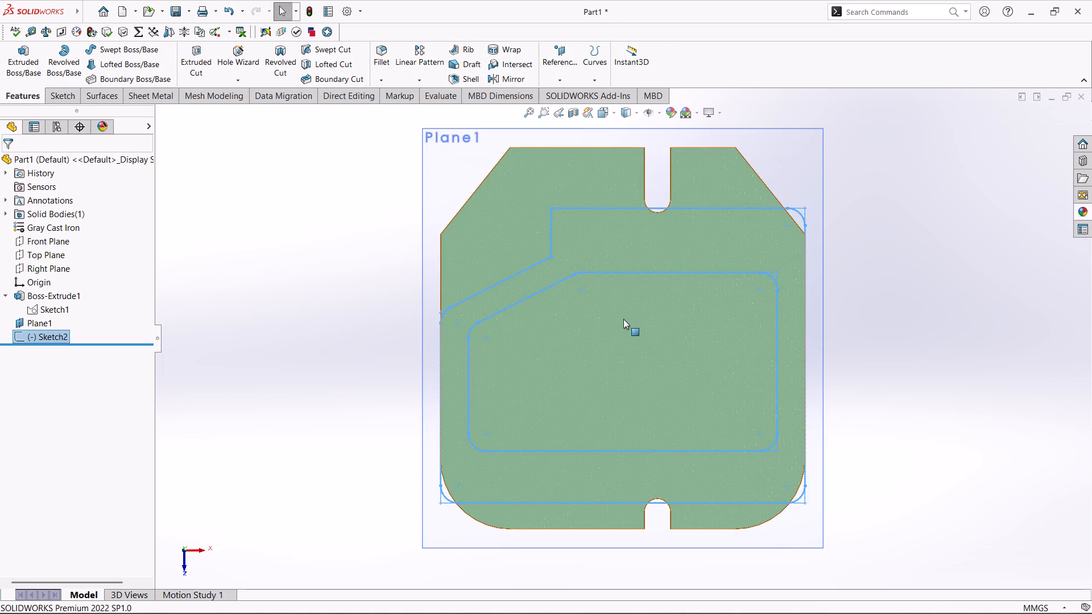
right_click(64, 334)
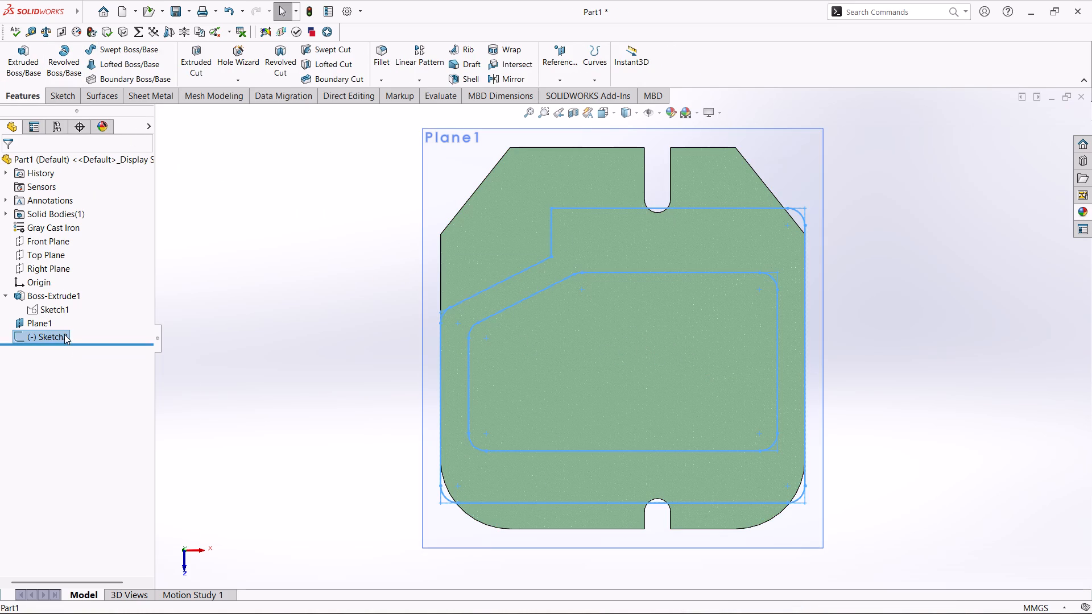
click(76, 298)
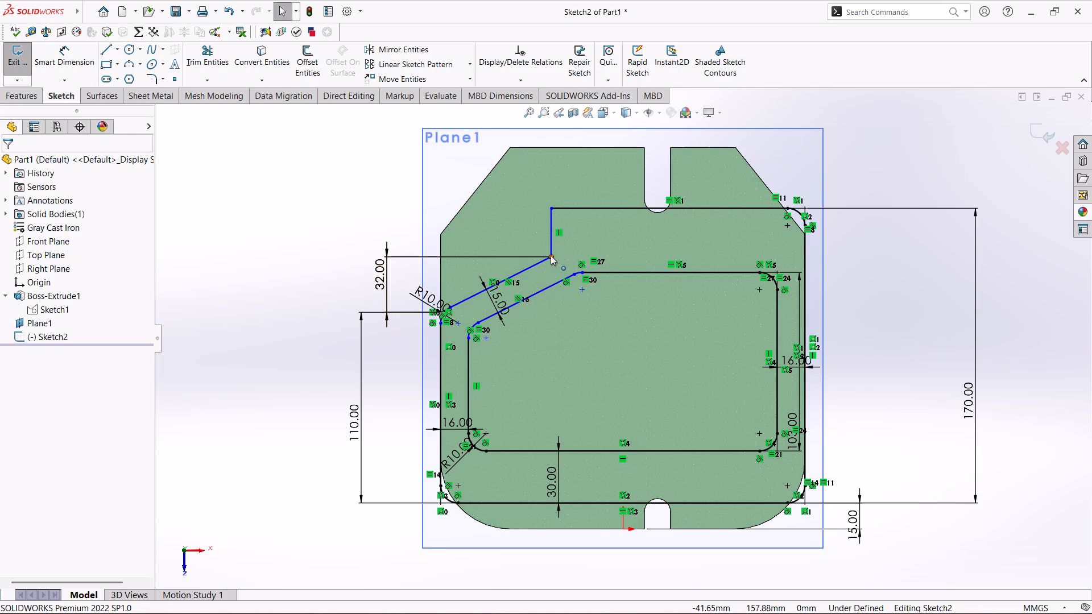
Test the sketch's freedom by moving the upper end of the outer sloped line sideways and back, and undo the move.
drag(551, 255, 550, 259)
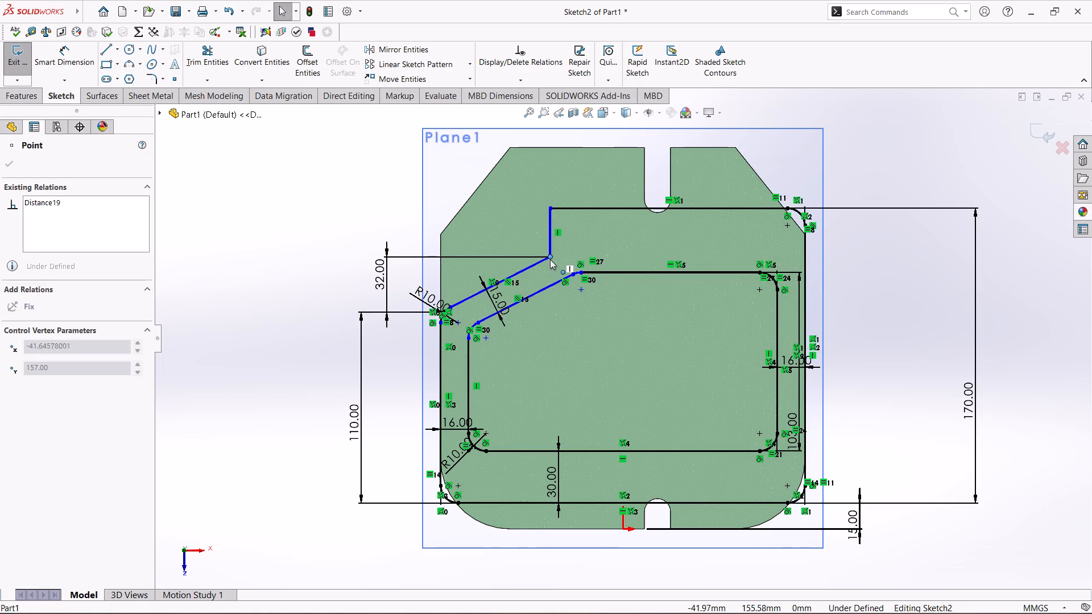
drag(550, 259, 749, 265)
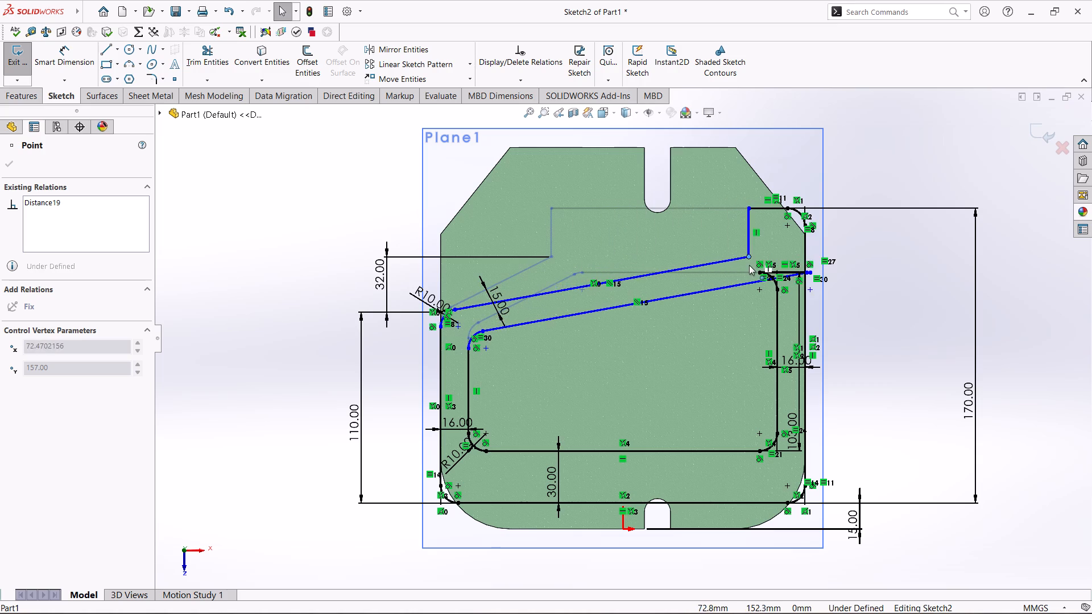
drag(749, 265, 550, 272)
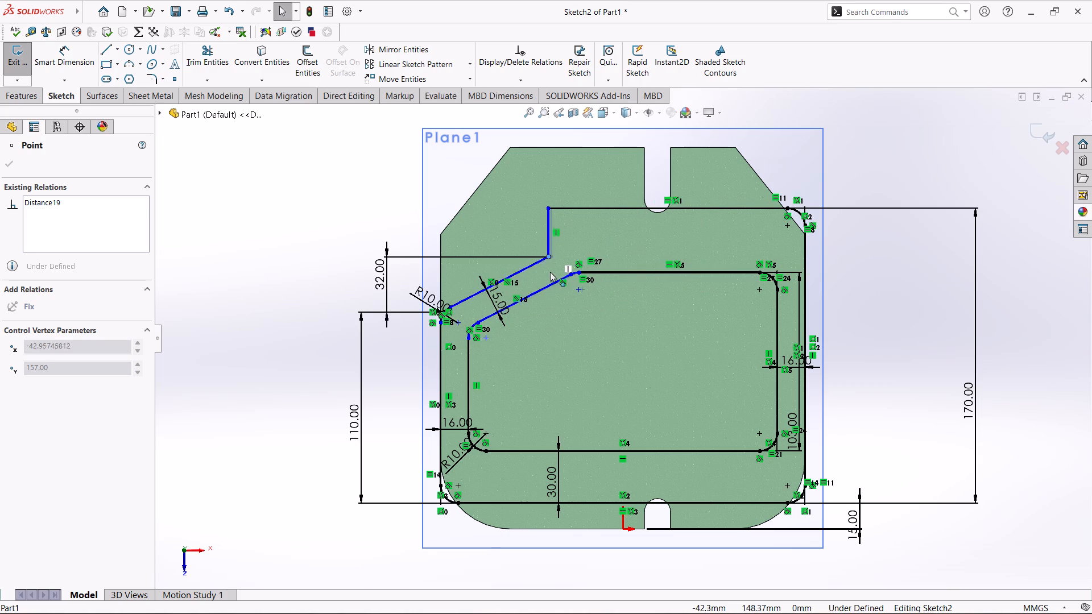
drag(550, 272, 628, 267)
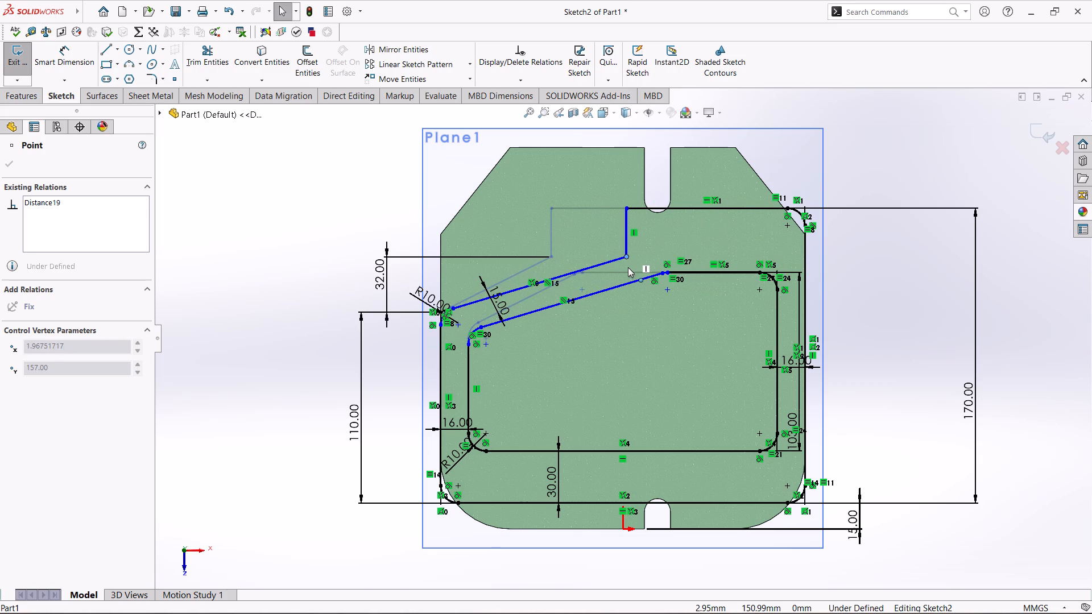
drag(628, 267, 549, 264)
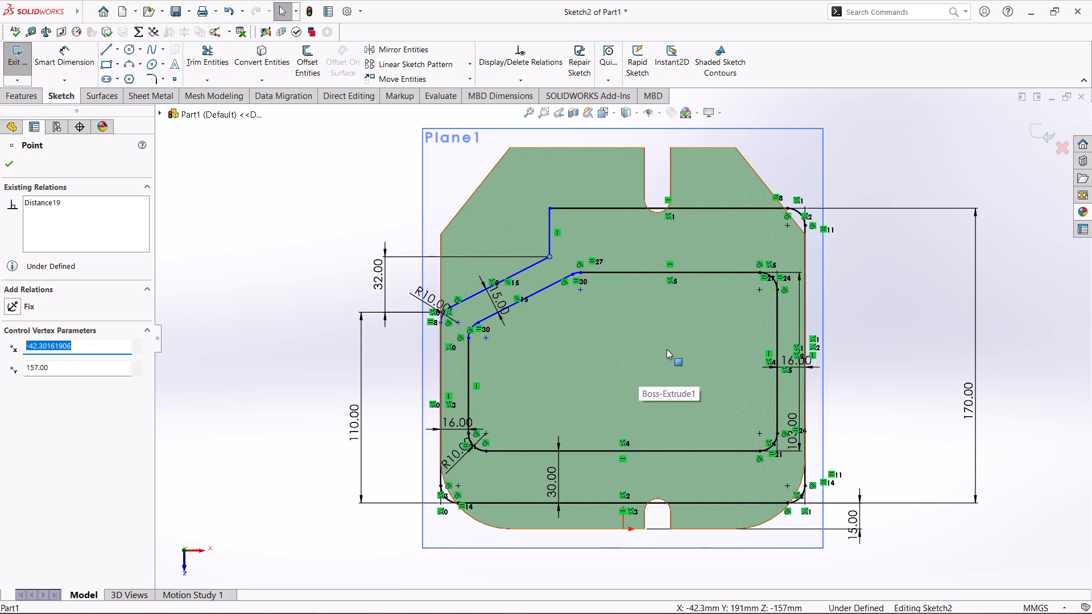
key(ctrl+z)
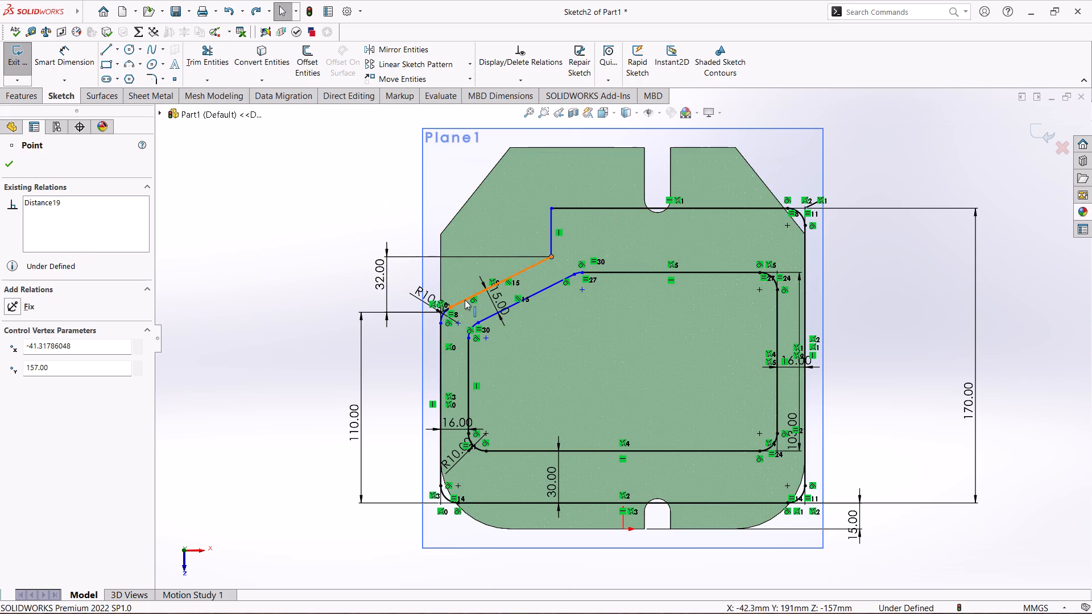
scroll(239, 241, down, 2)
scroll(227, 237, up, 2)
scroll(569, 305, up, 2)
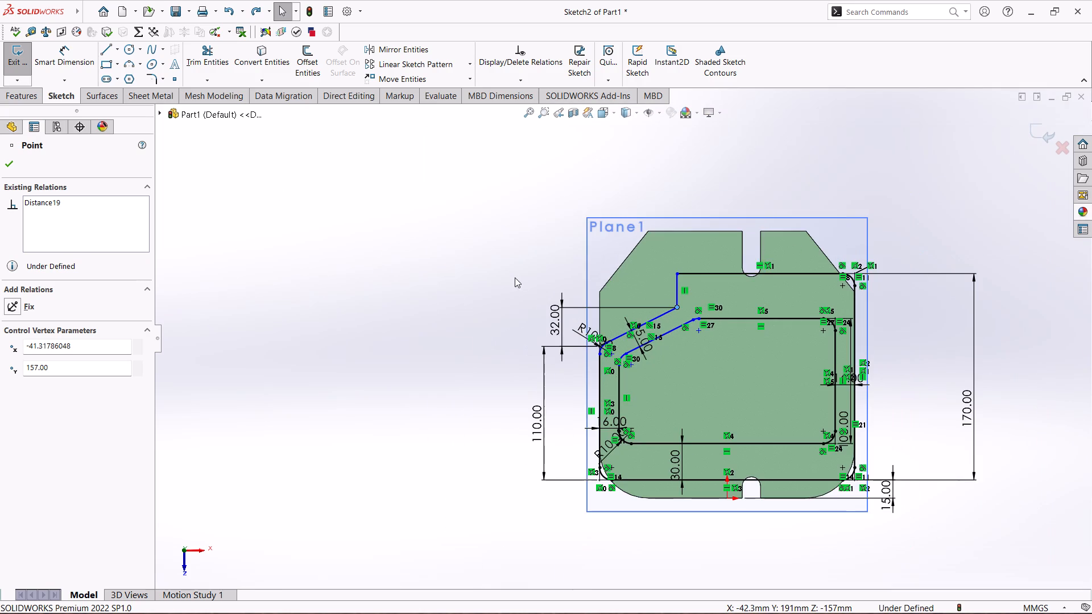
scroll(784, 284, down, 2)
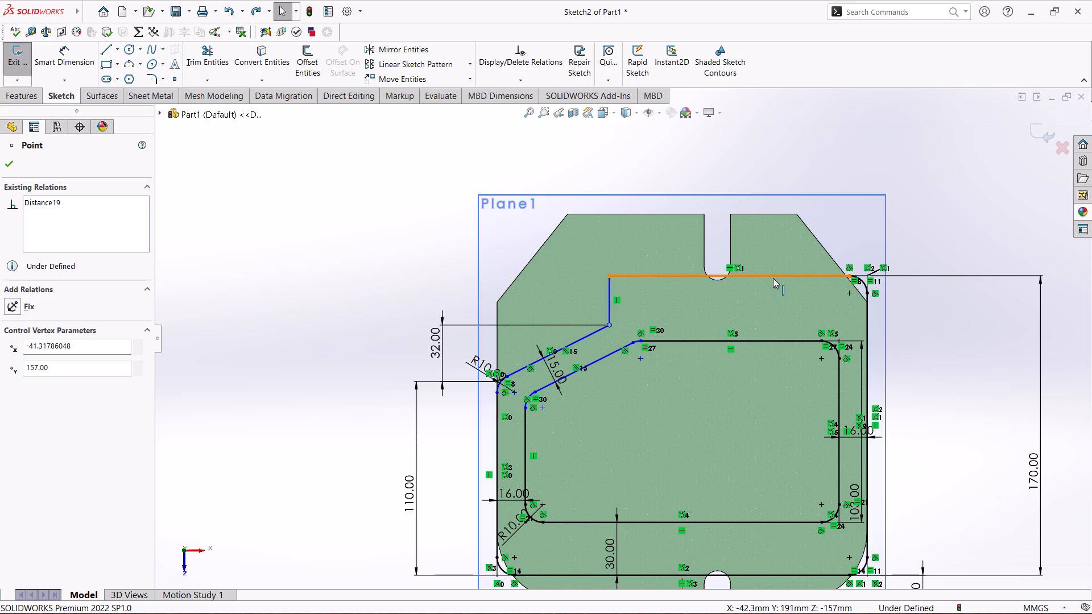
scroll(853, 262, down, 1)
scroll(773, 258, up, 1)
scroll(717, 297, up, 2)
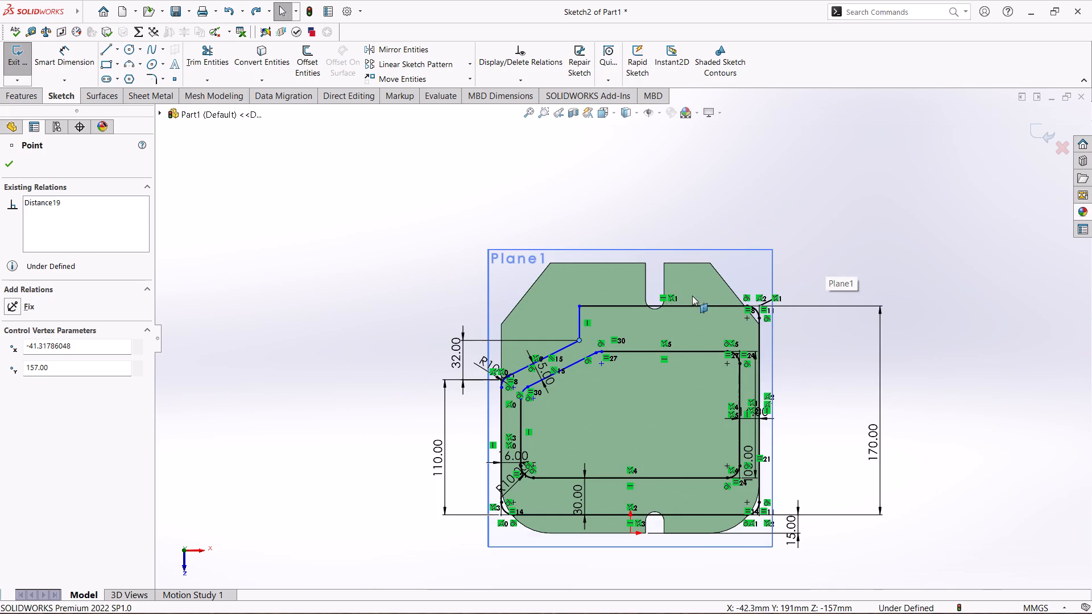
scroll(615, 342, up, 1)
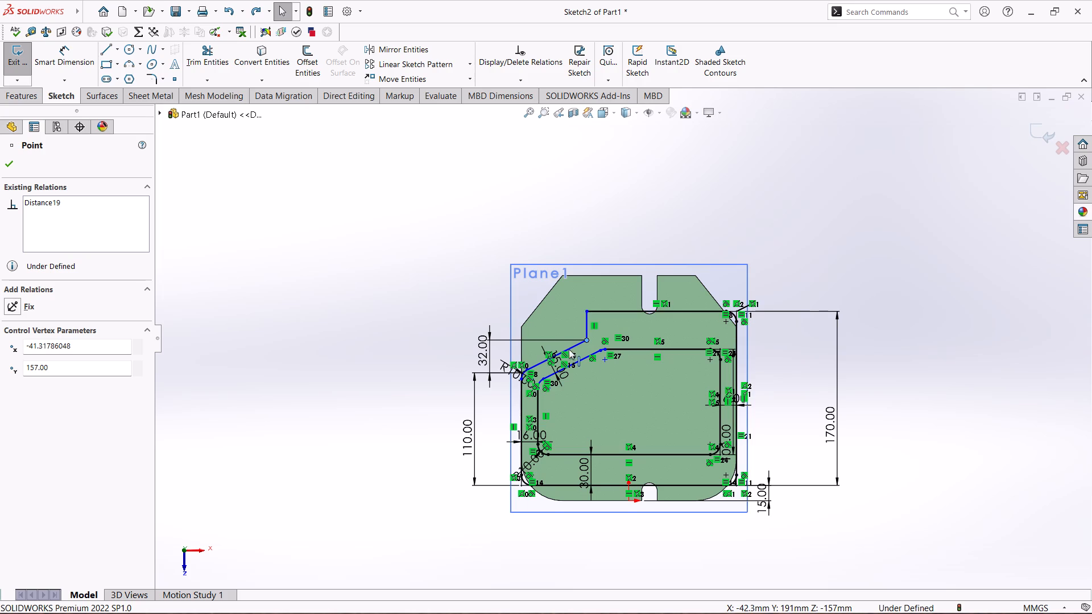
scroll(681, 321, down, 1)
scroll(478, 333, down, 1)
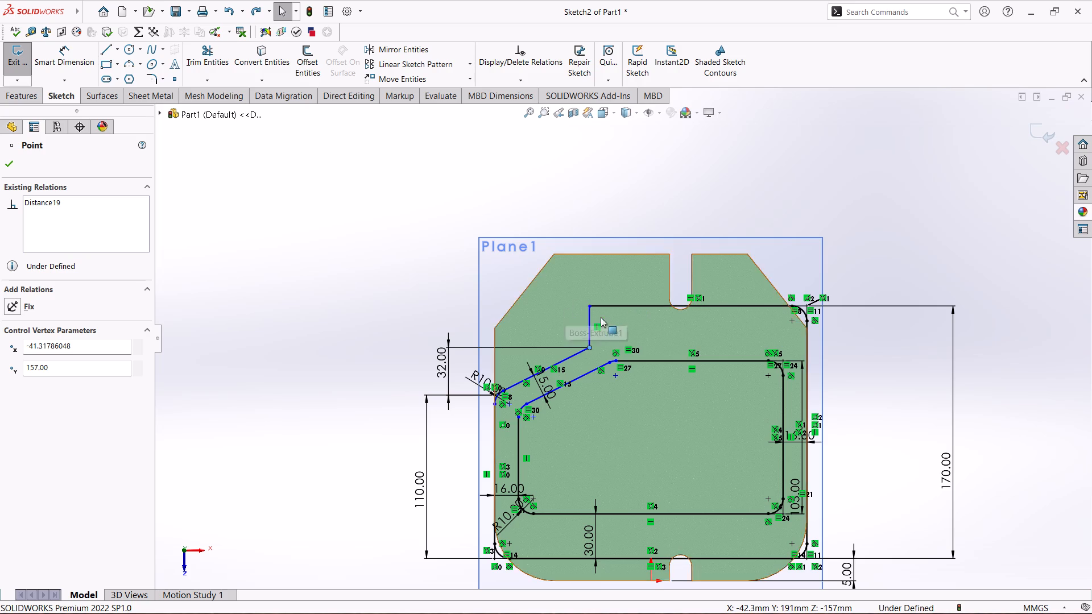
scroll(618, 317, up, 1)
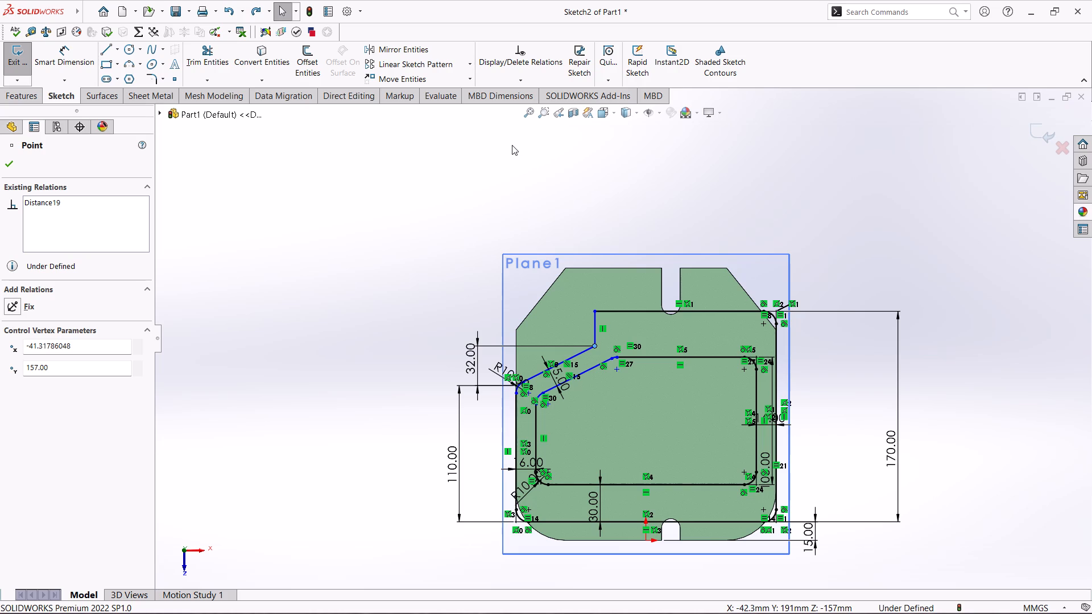
Dimension the outer profile's top horizontal line to 165 mm and exit the sketch.
scroll(499, 150, down, 1)
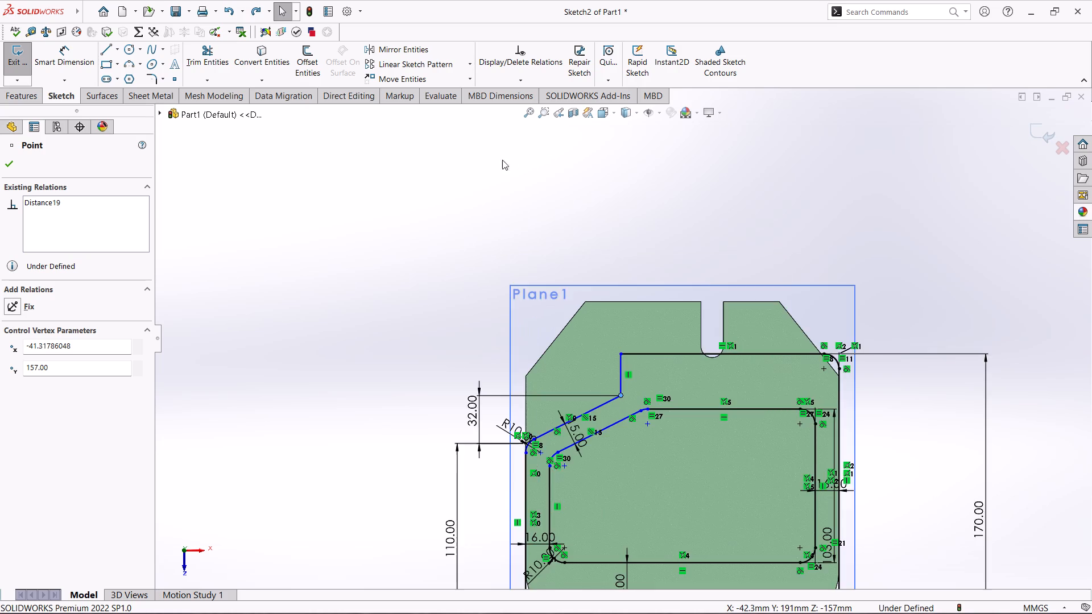
scroll(478, 160, up, 1)
click(67, 55)
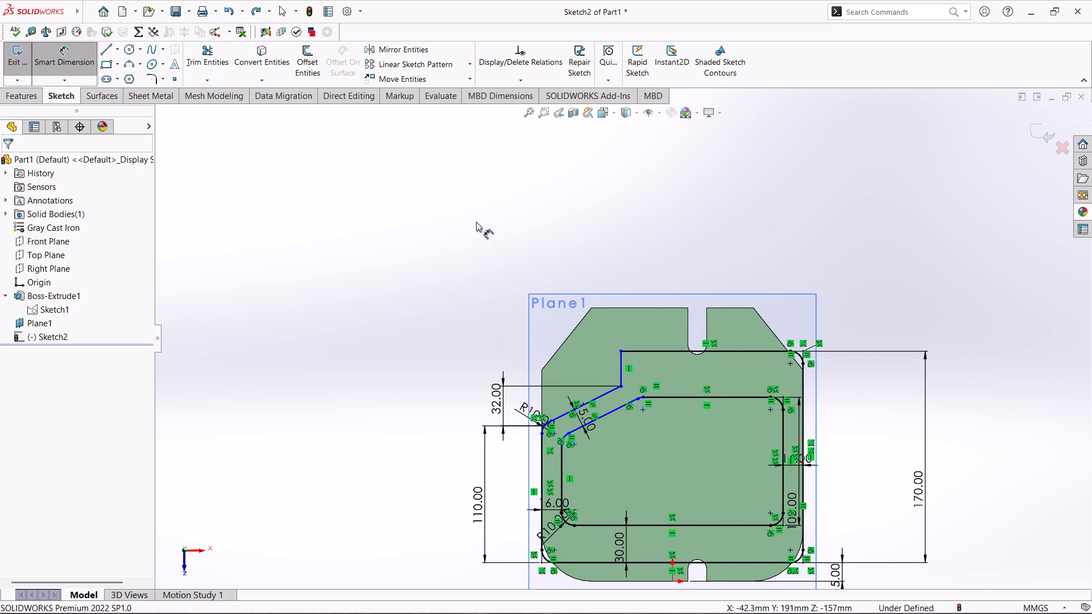
scroll(671, 289, up, 2)
scroll(623, 500, down, 2)
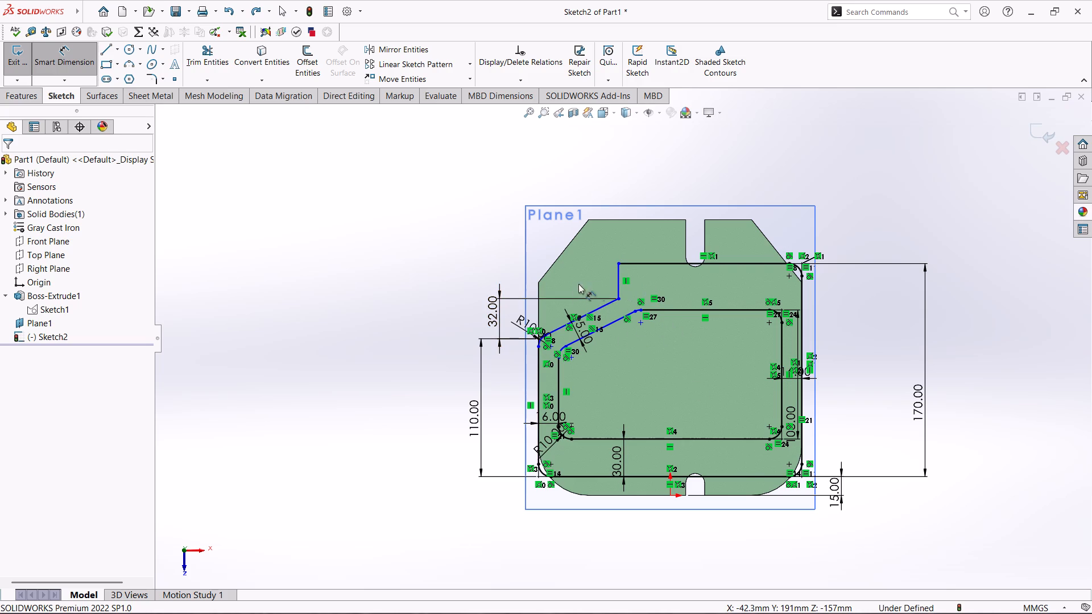
scroll(715, 335, down, 1)
scroll(686, 323, up, 1)
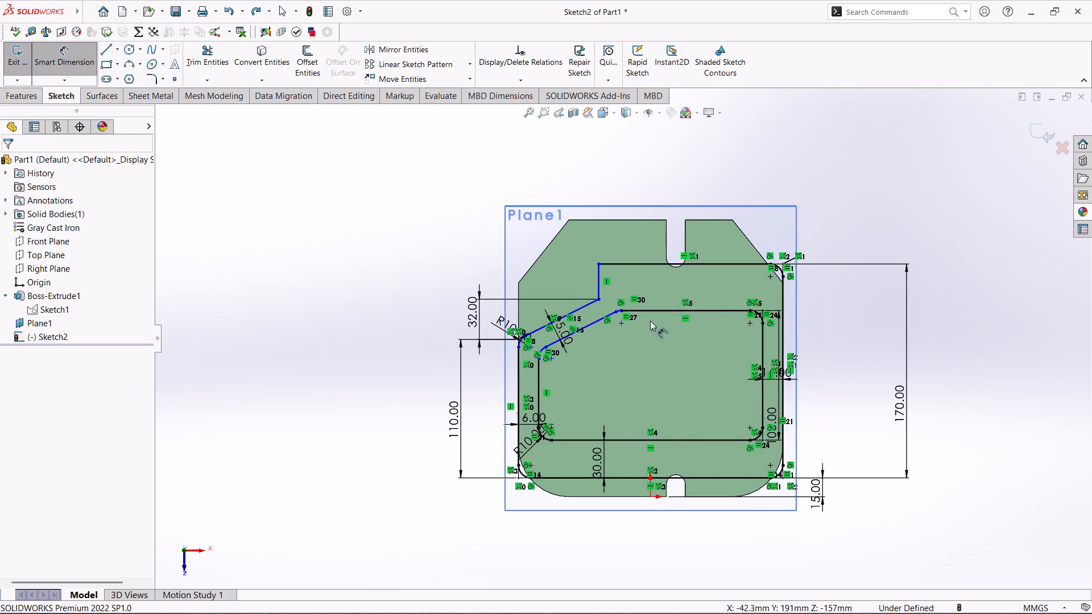
click(707, 262)
click(714, 160)
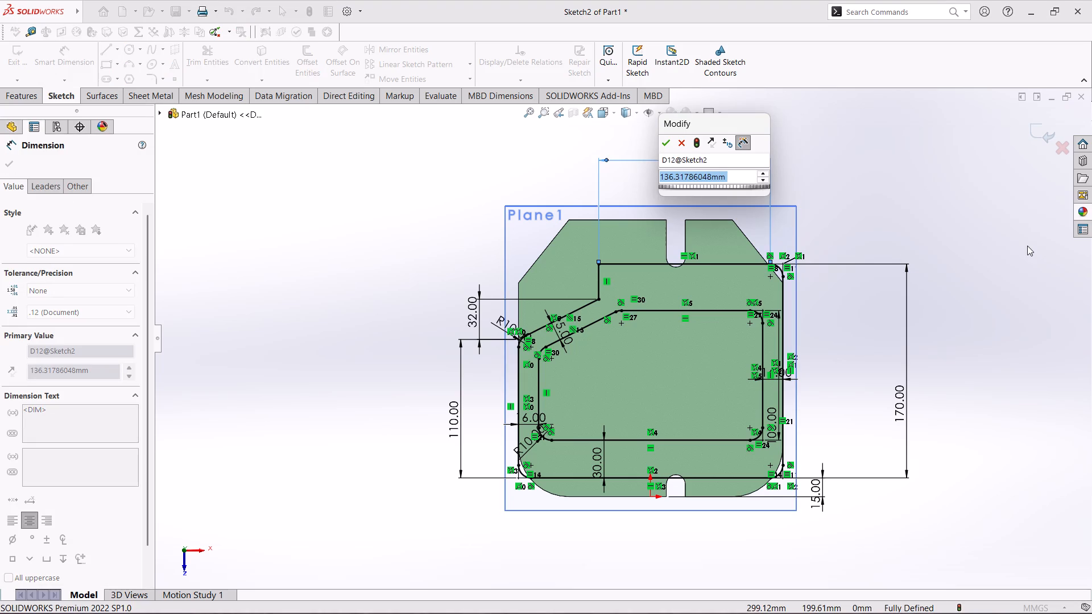
text(165)
key(Return)
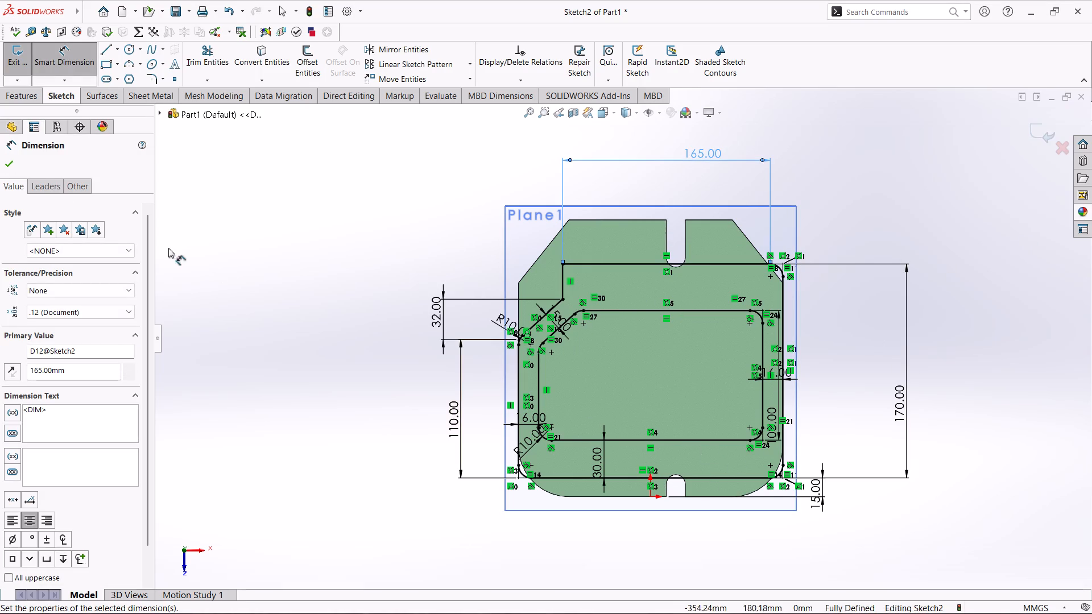
click(5, 163)
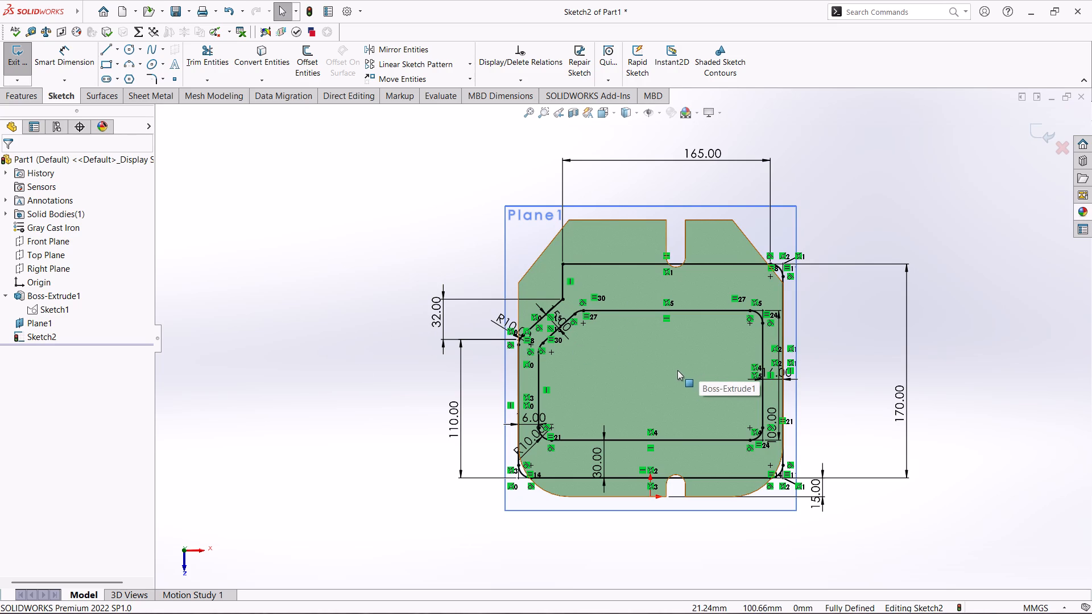
click(18, 69)
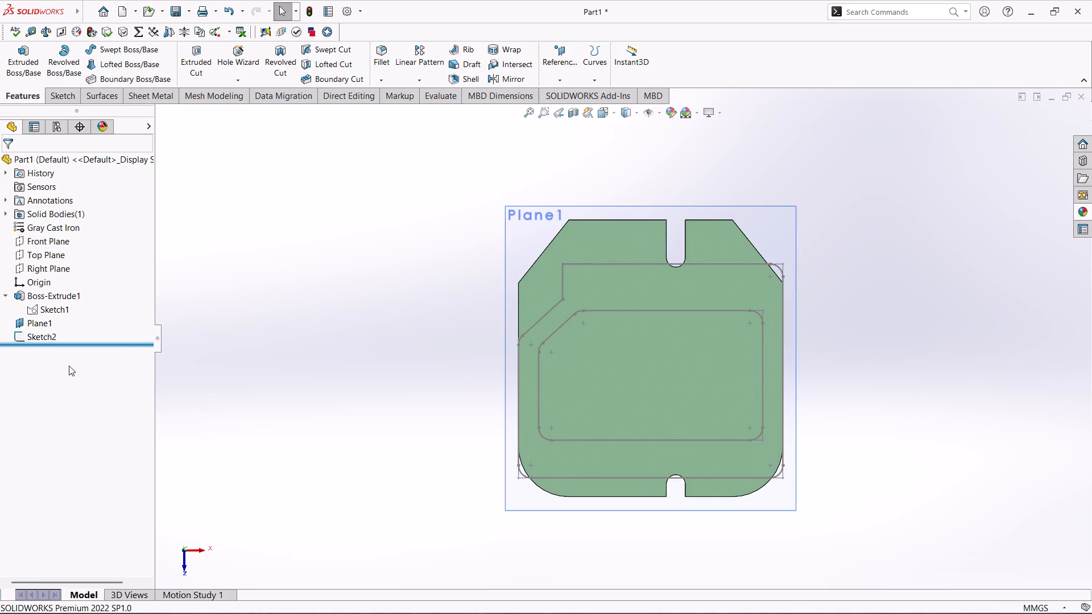
Extrude Sketch2 as a blind boss 11 mm deep, reversed toward the base, with merge result on.
click(22, 72)
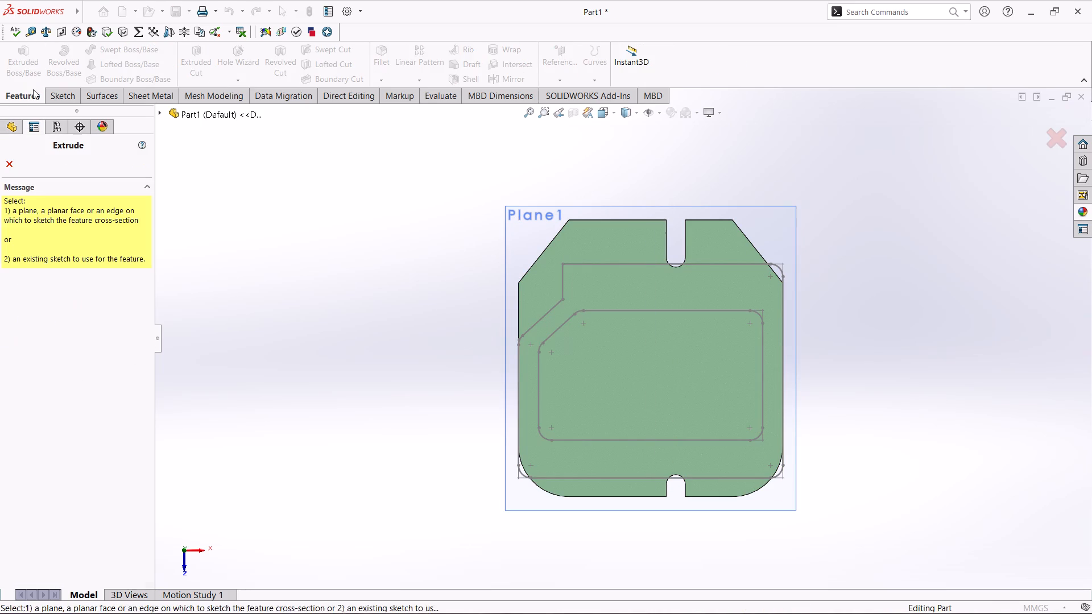
click(5, 159)
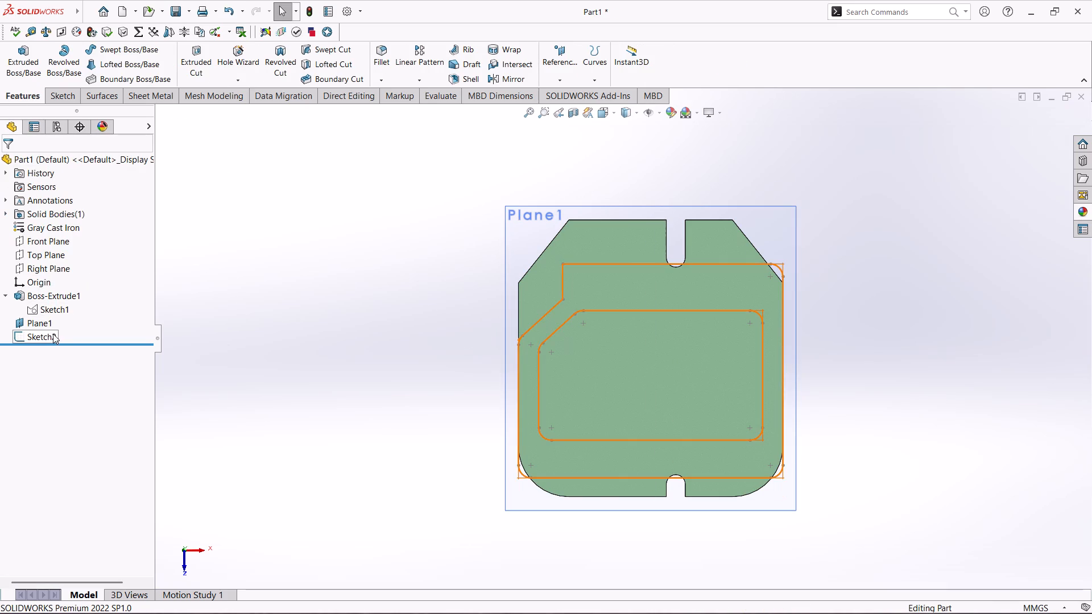
click(52, 334)
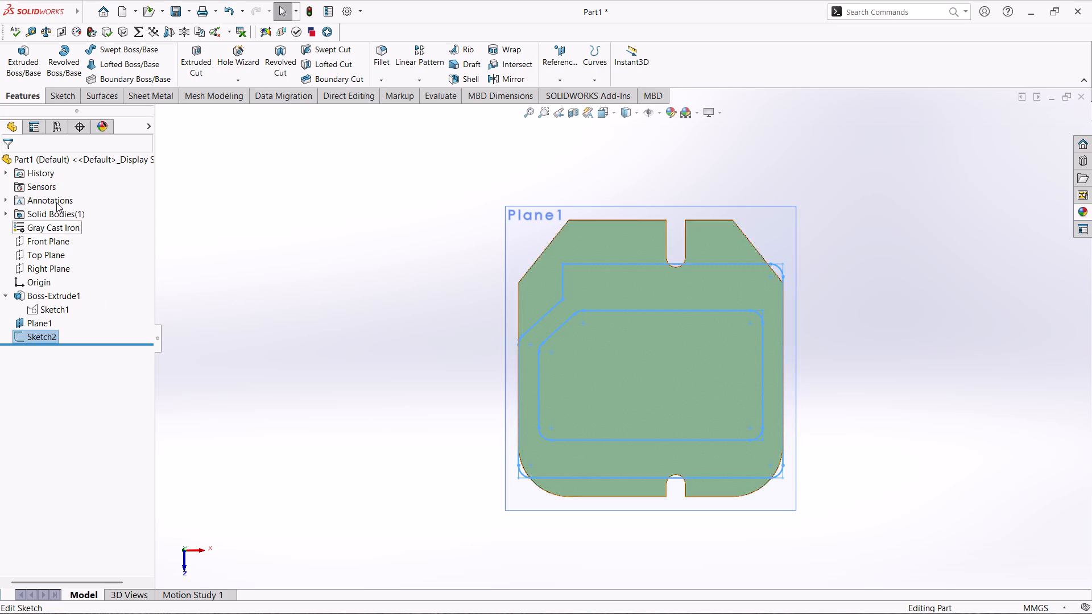
click(11, 71)
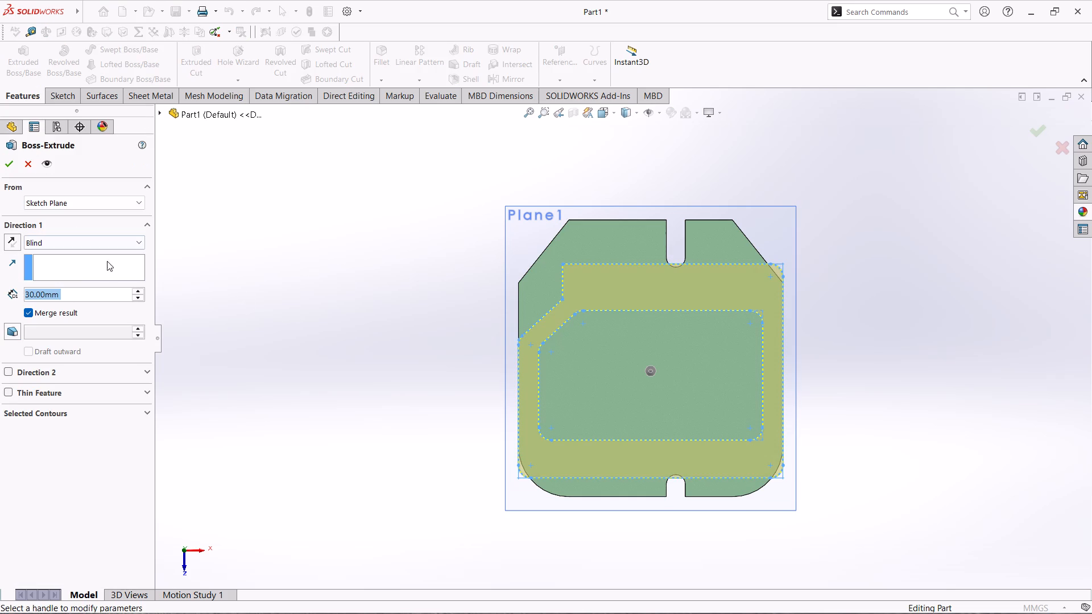
middle_drag(357, 375, 338, 289)
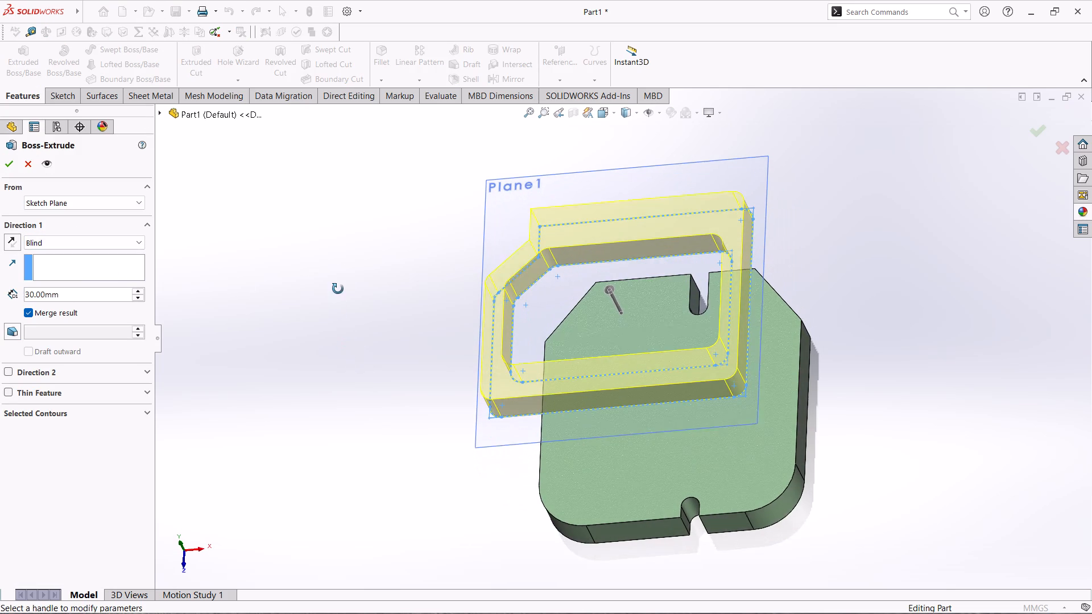
middle_drag(338, 289, 338, 287)
middle_drag(380, 374, 374, 269)
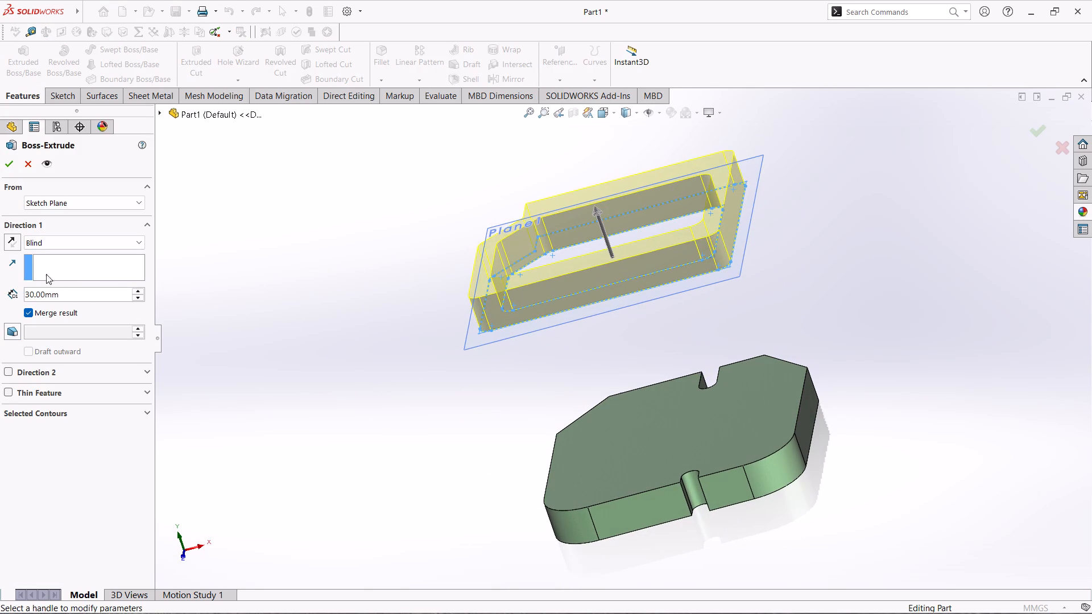
click(16, 242)
drag(64, 291, 0, 313)
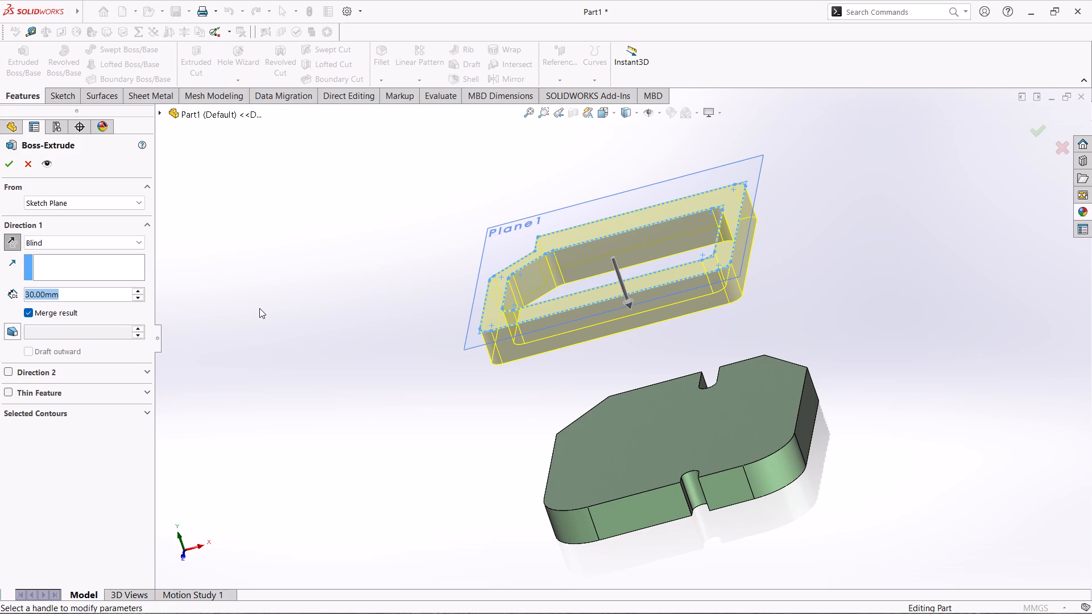
text(11)
key(Return)
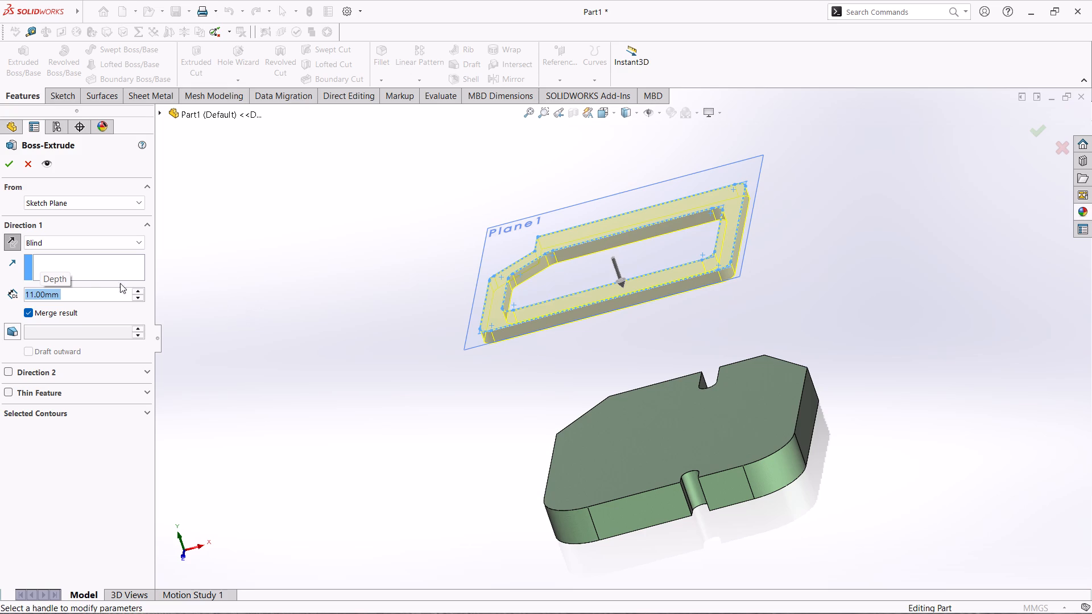
click(11, 164)
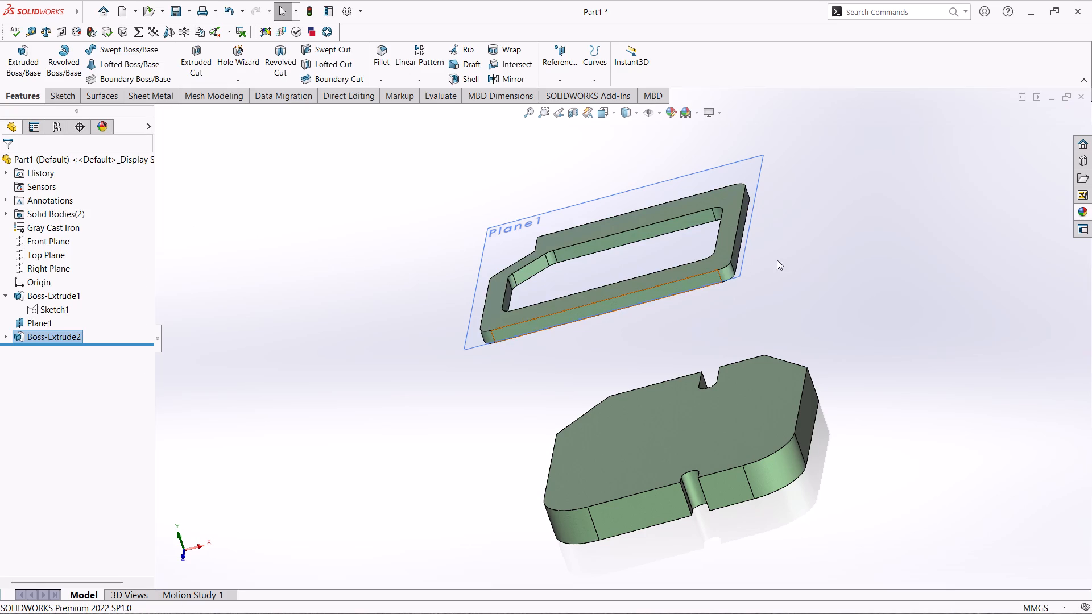
Hide Plane1, the reference plane at the extruded frame.
middle_drag(788, 232, 825, 363)
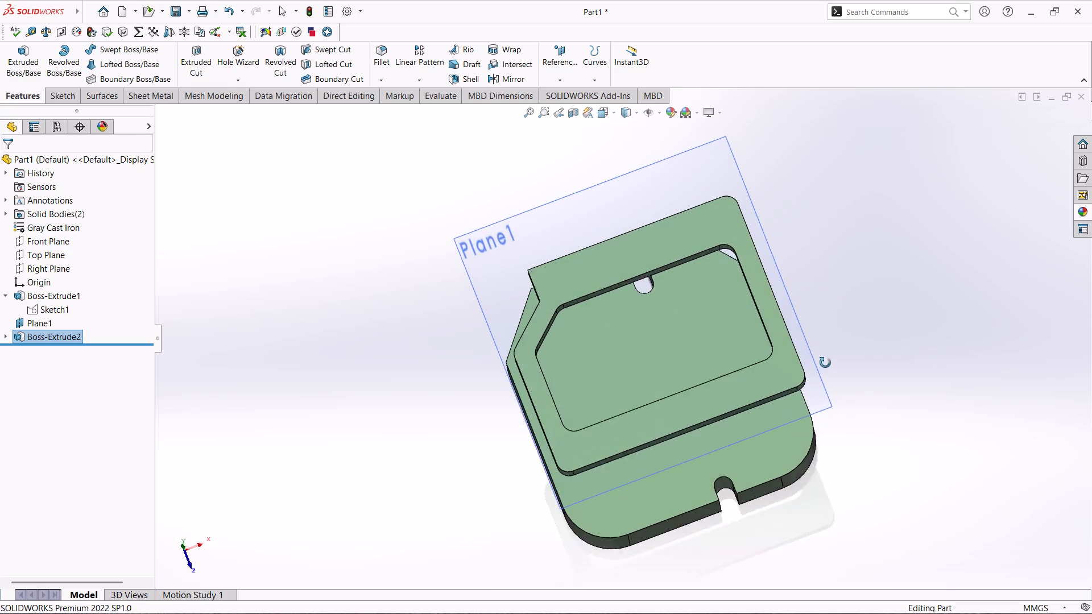
middle_drag(825, 363, 816, 190)
middle_drag(849, 305, 846, 289)
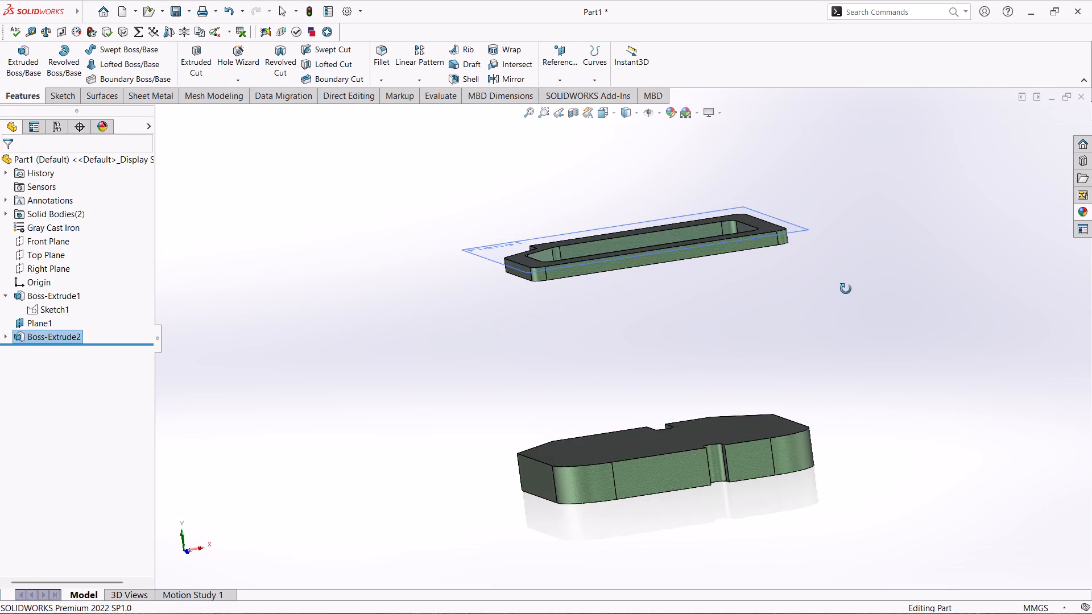
middle_drag(846, 289, 841, 310)
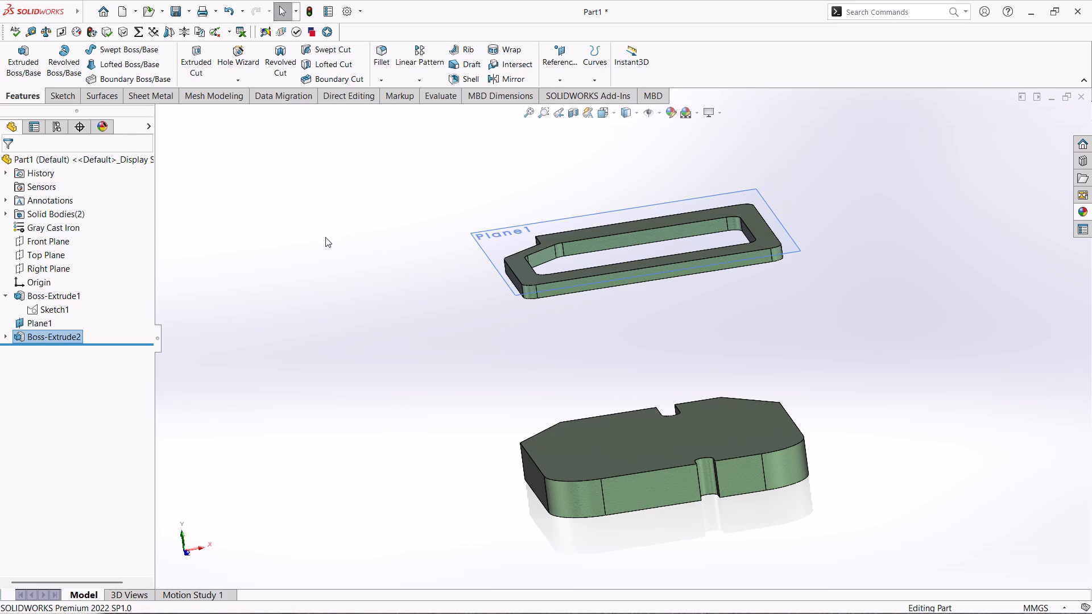
click(498, 253)
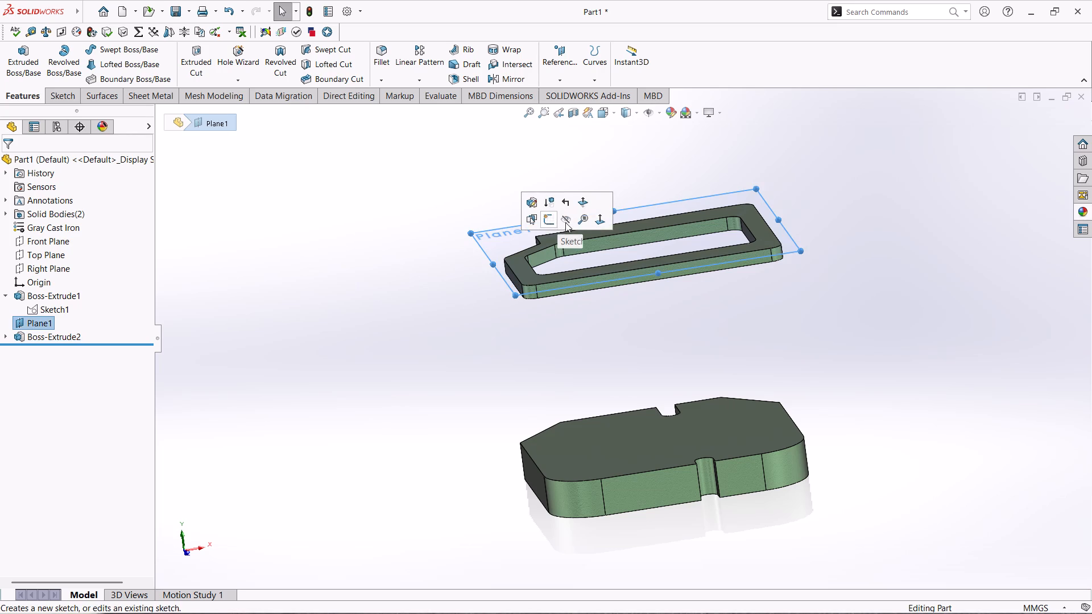
click(565, 222)
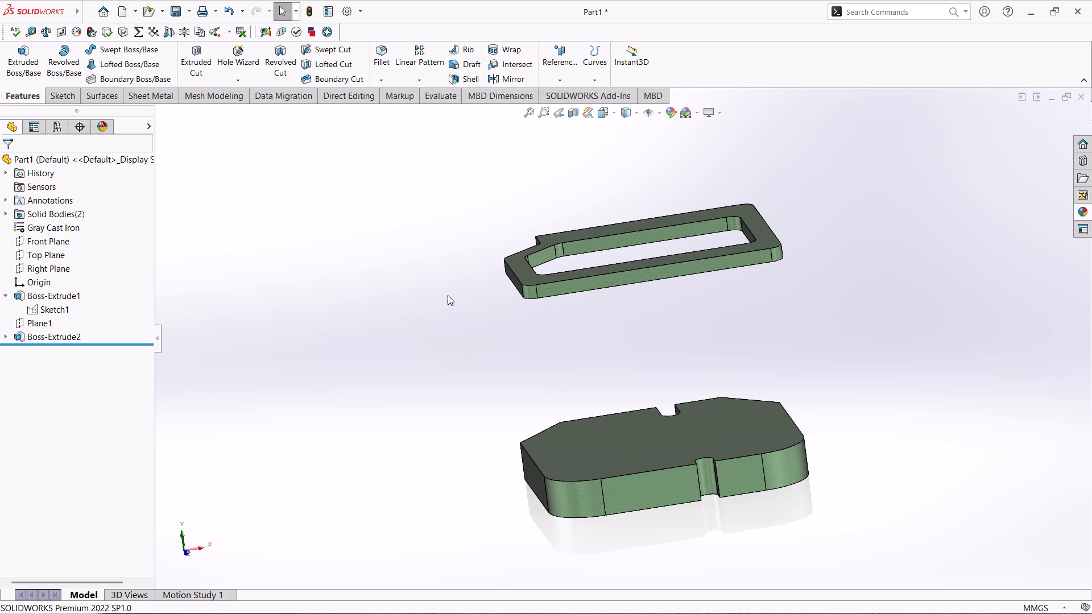
Start a new sketch on the upper face of the extruded frame.
middle_drag(436, 322, 446, 371)
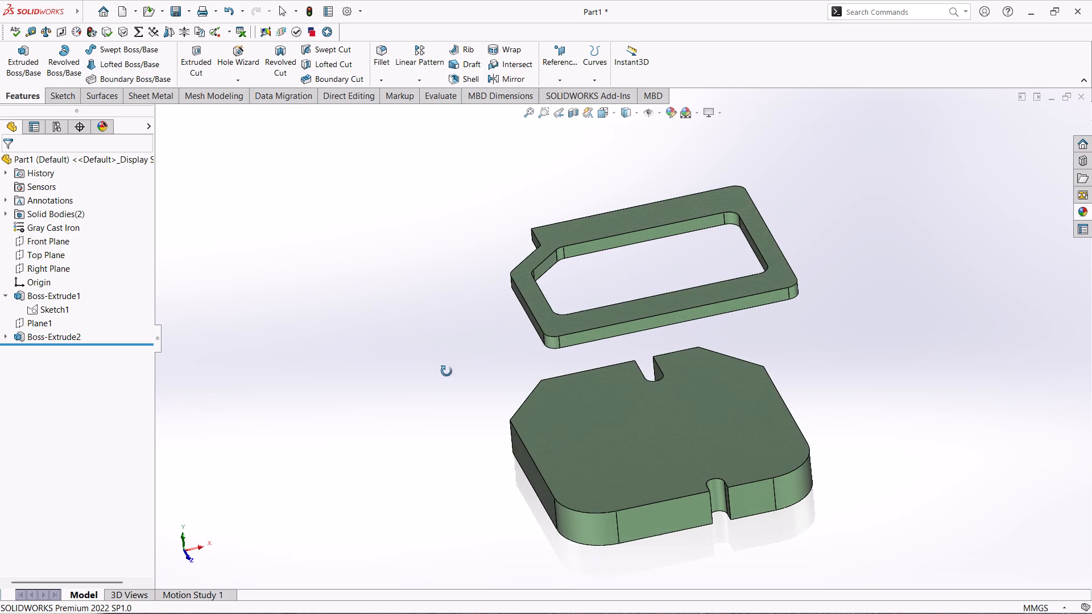
middle_drag(446, 371, 448, 372)
click(605, 323)
click(657, 294)
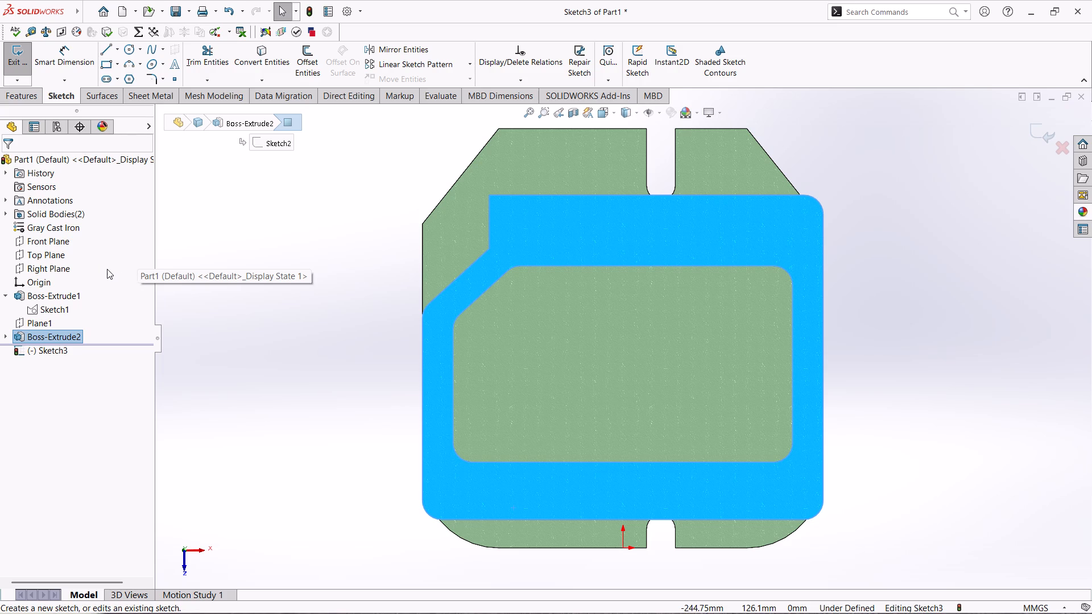
click(161, 273)
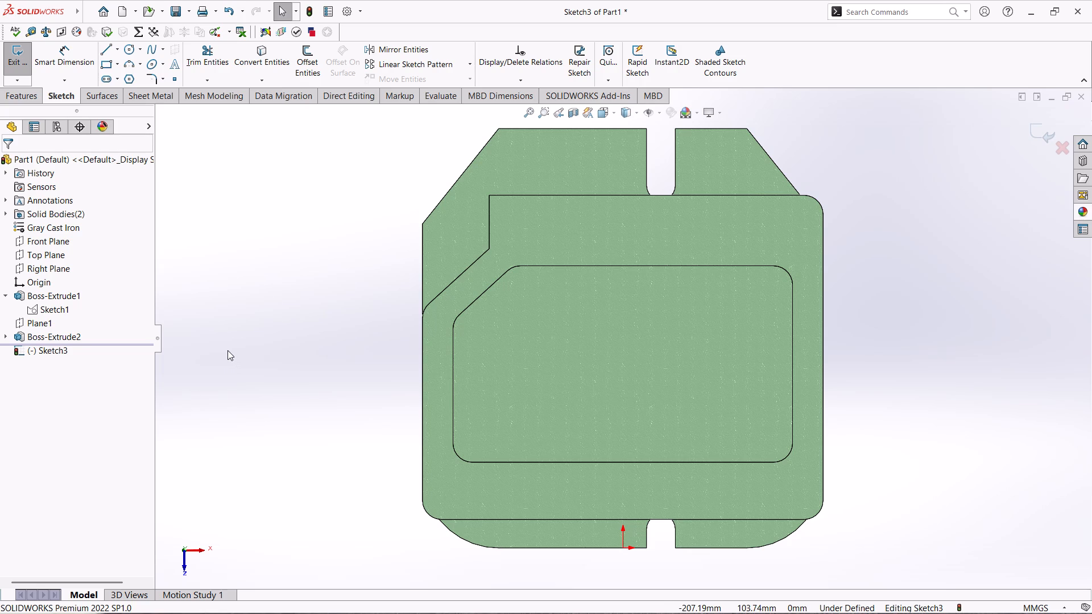
Convert the full tangent chain of the frame's inner opening edges into sketch entities.
click(477, 298)
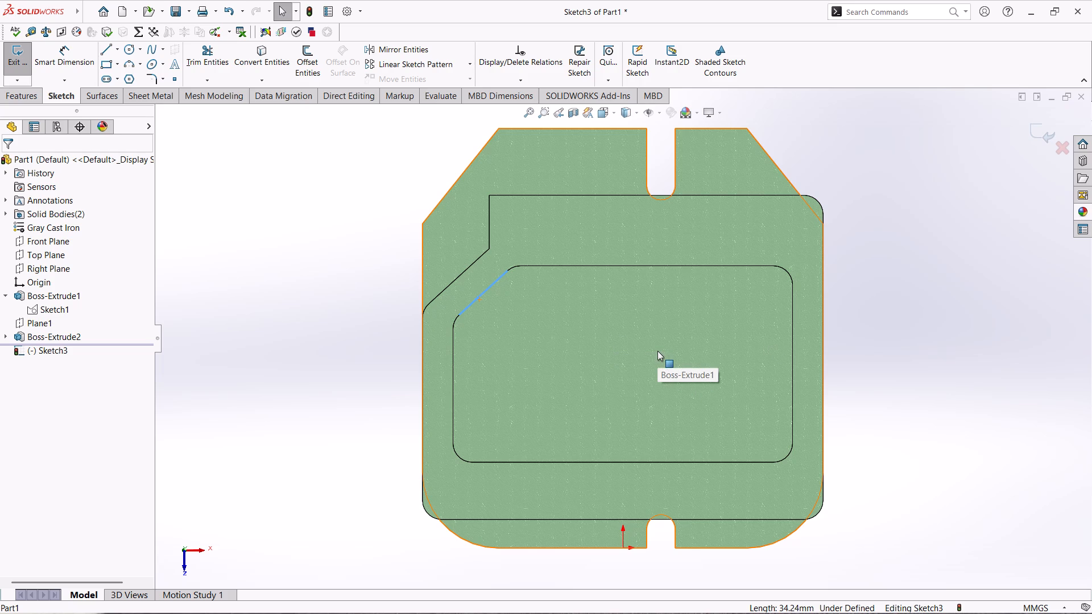
right_click(526, 347)
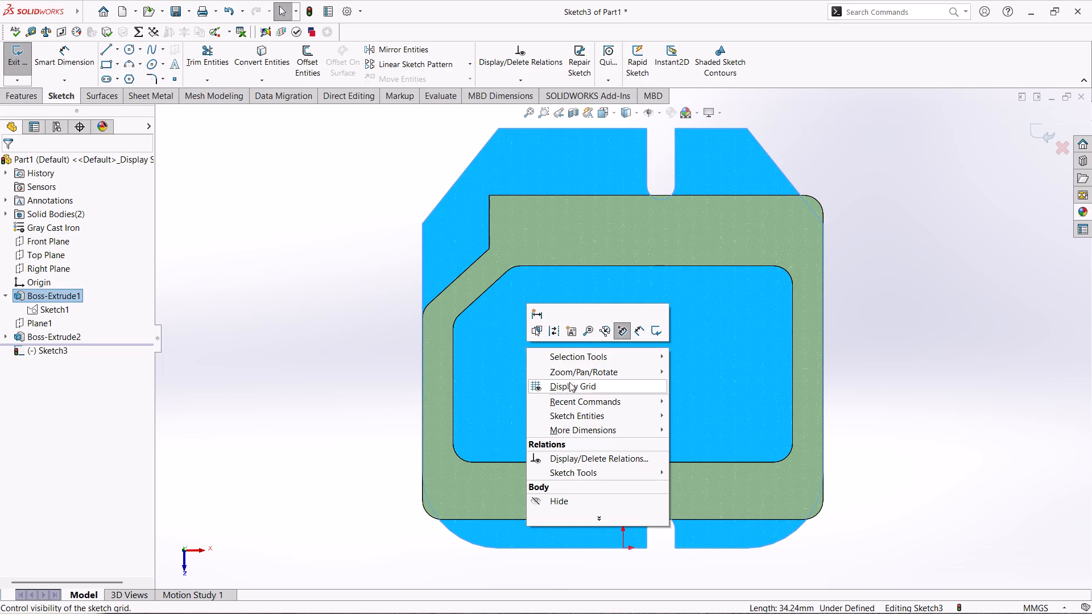
click(371, 326)
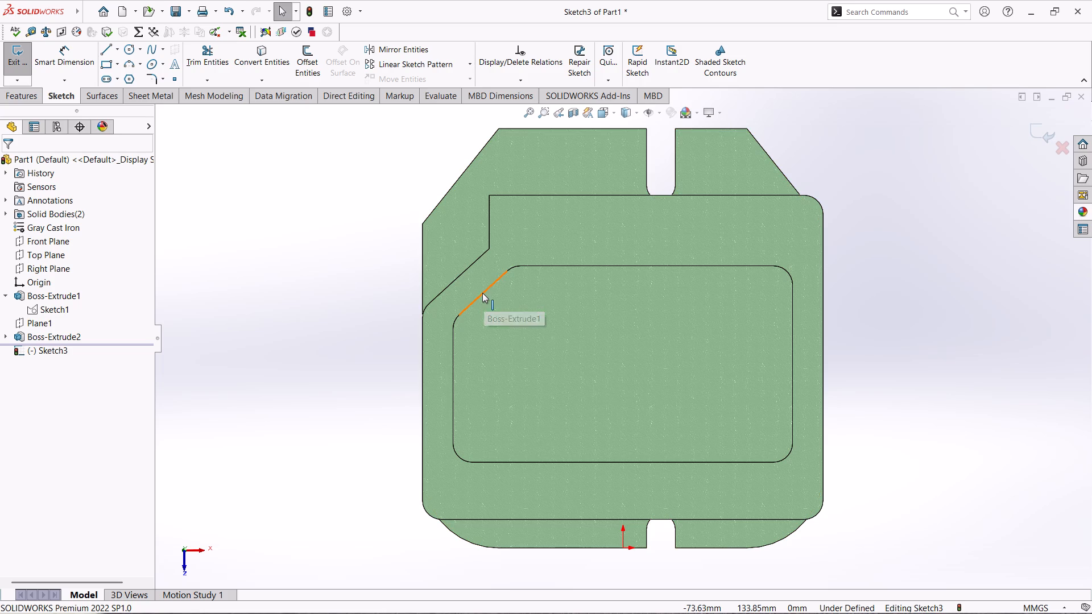
click(482, 293)
right_click(482, 293)
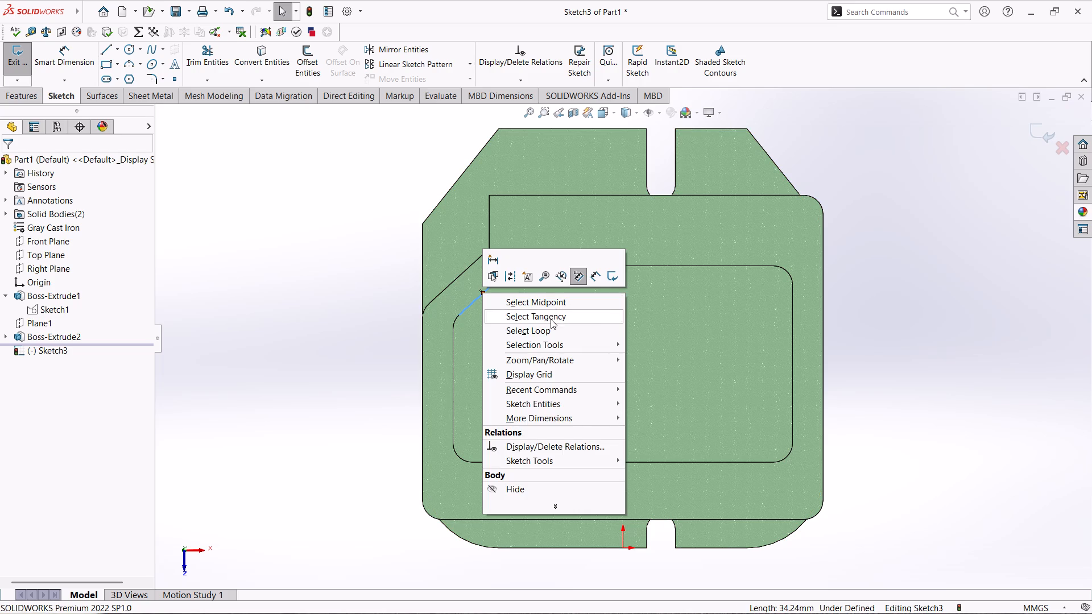
click(551, 319)
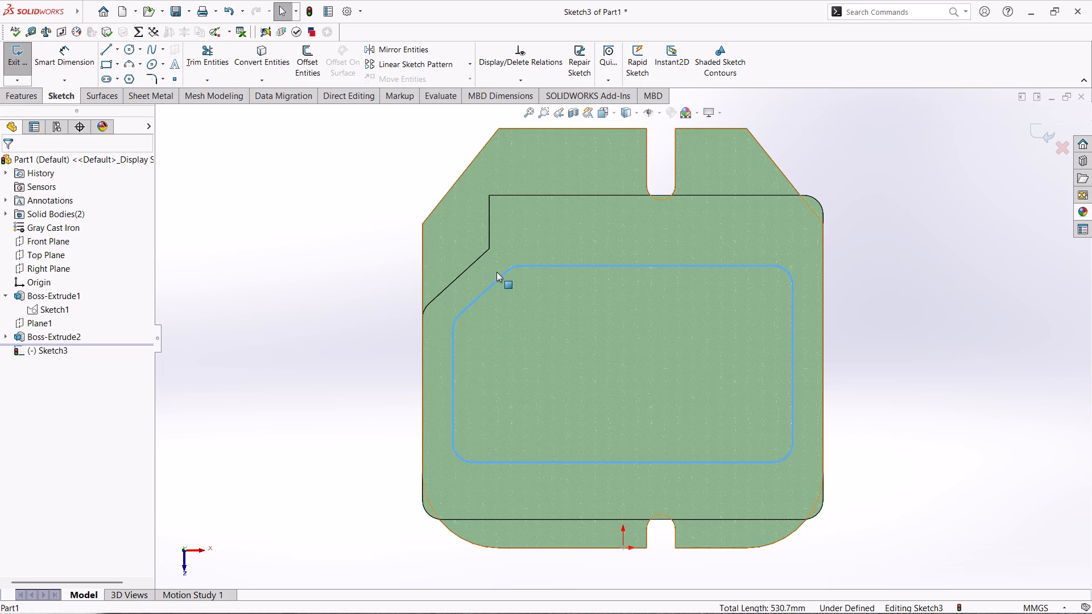
click(497, 279)
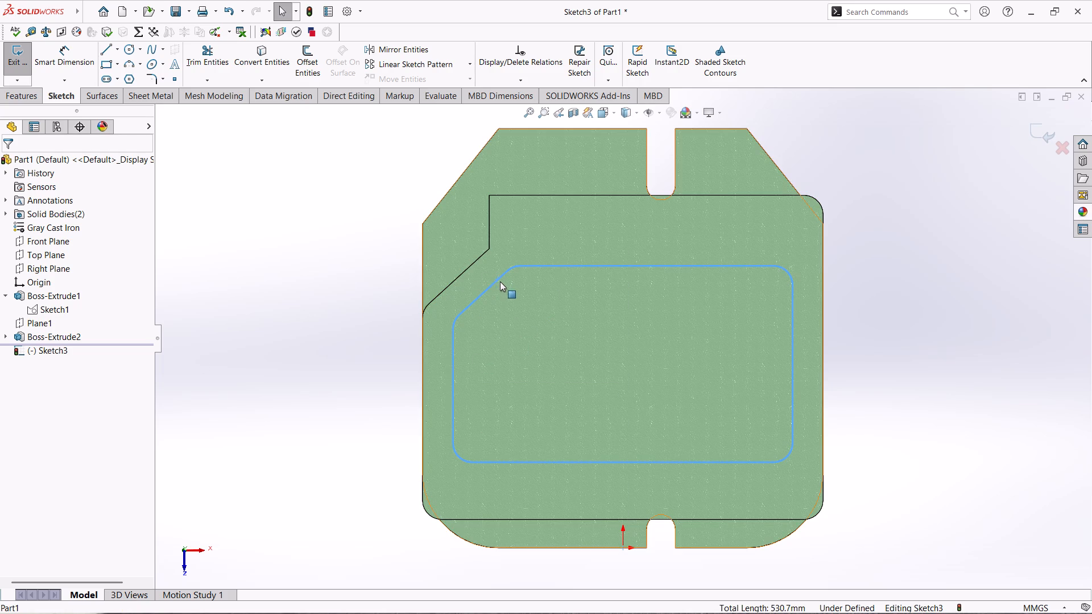
click(273, 65)
click(192, 287)
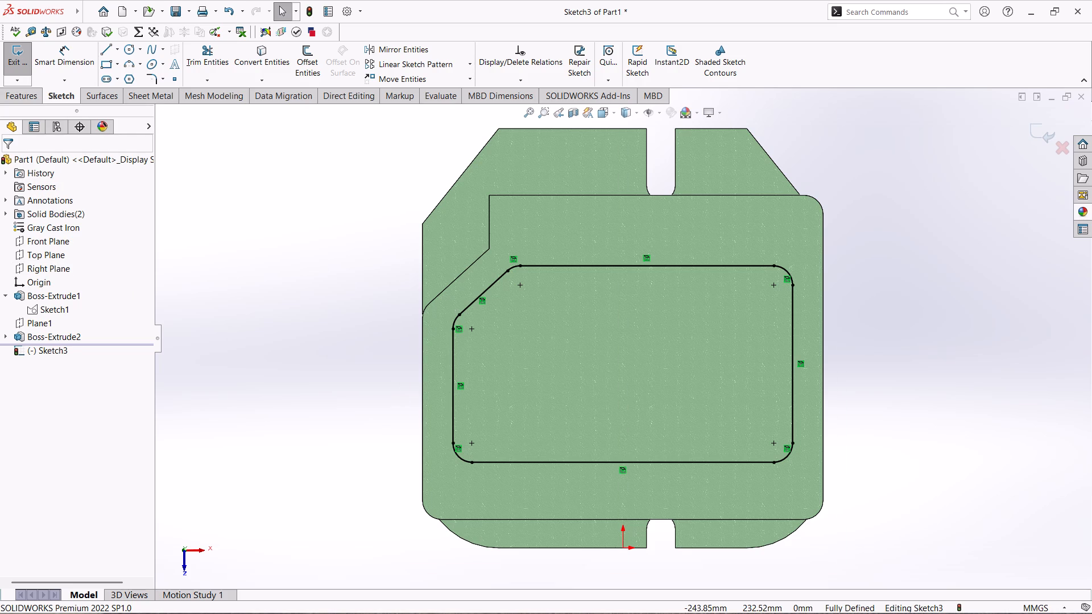
Sketch a horizontal line across the frame about 14 mm above the inner opening, continued about 5 mm vertically down to the notch corner.
click(107, 51)
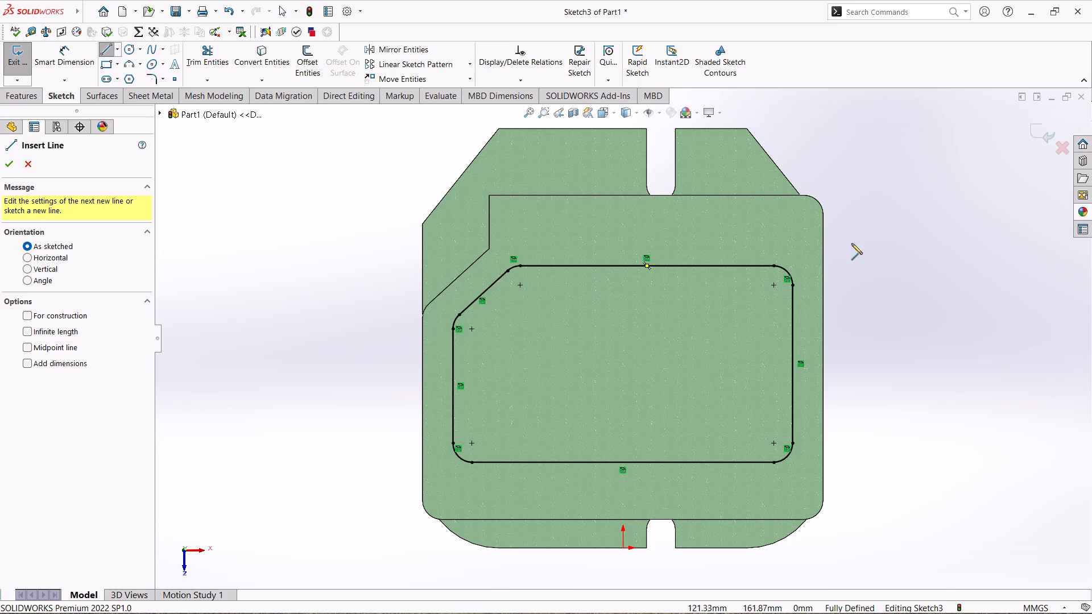
click(822, 239)
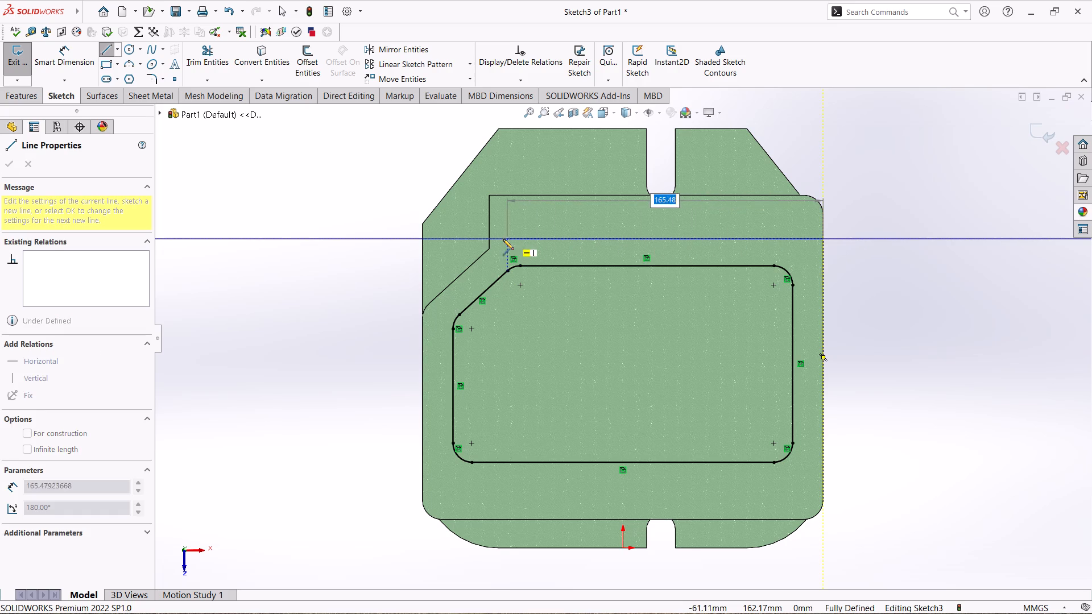
click(488, 239)
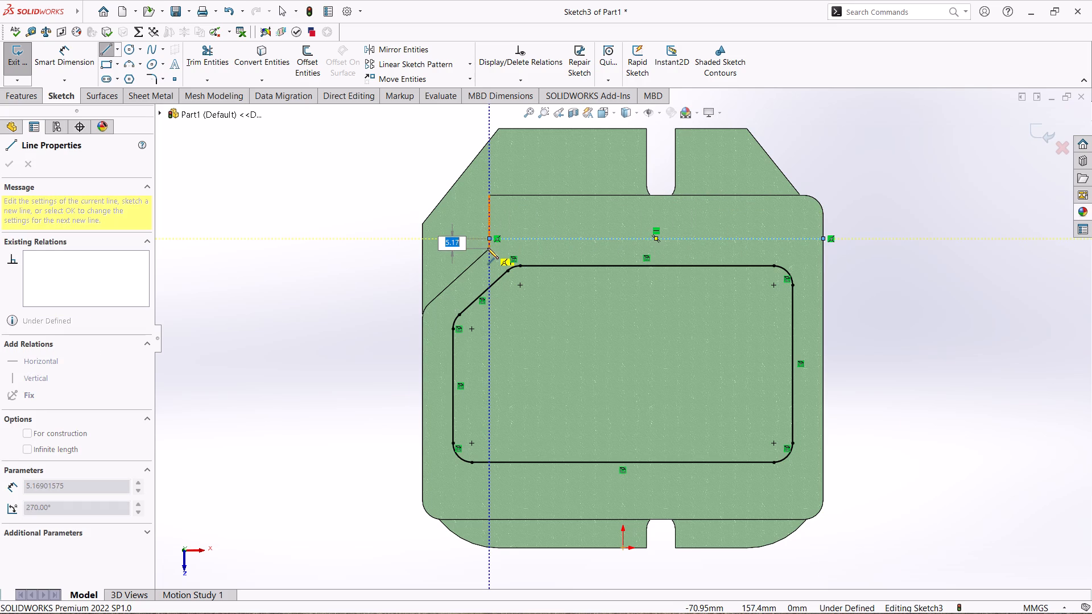
scroll(488, 248, down, 6)
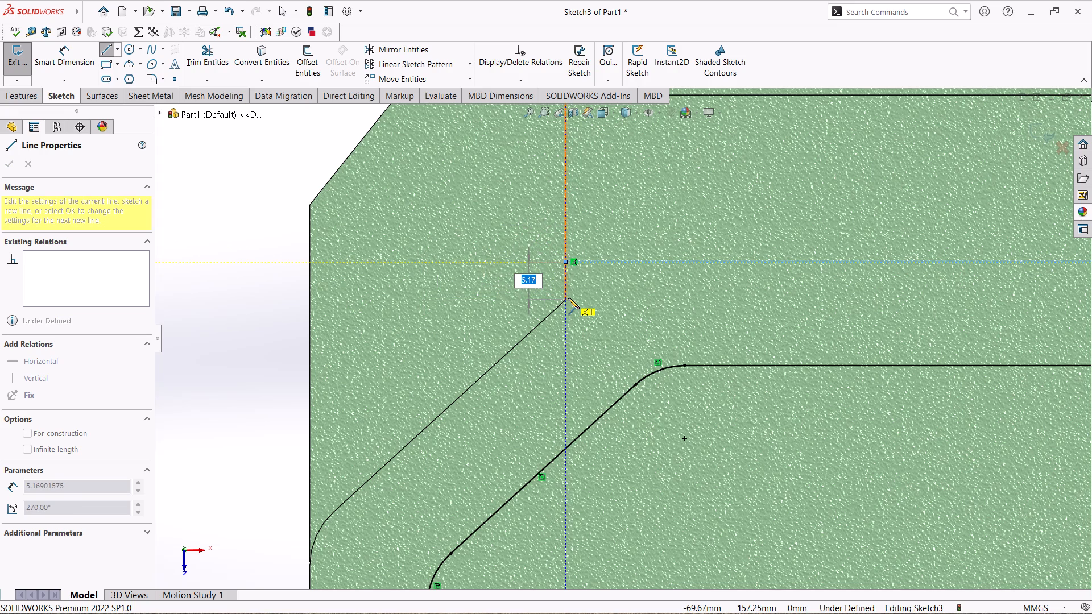
click(568, 298)
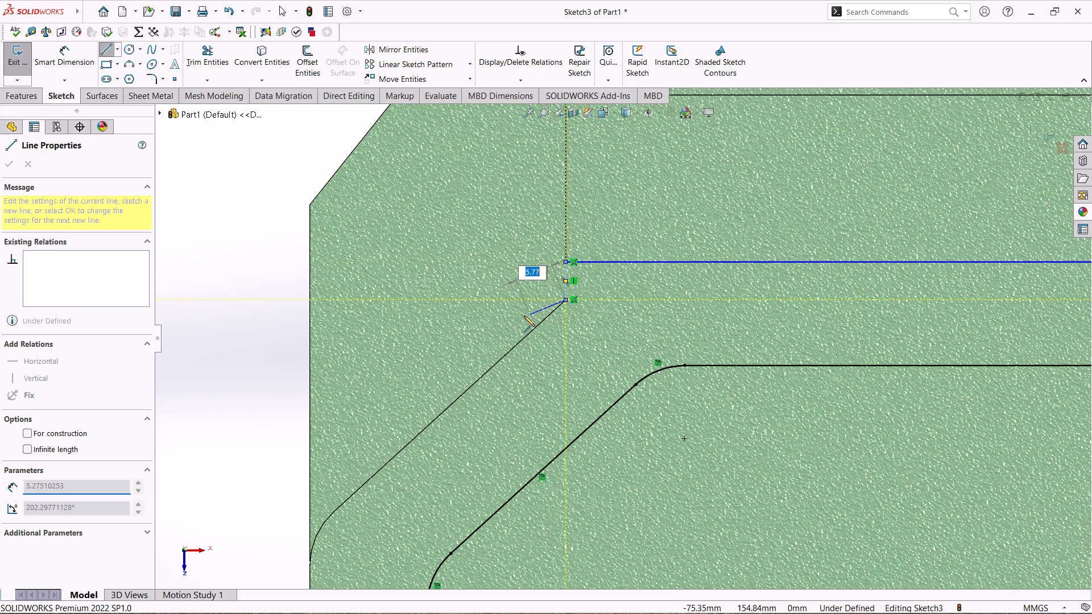
key(Escape)
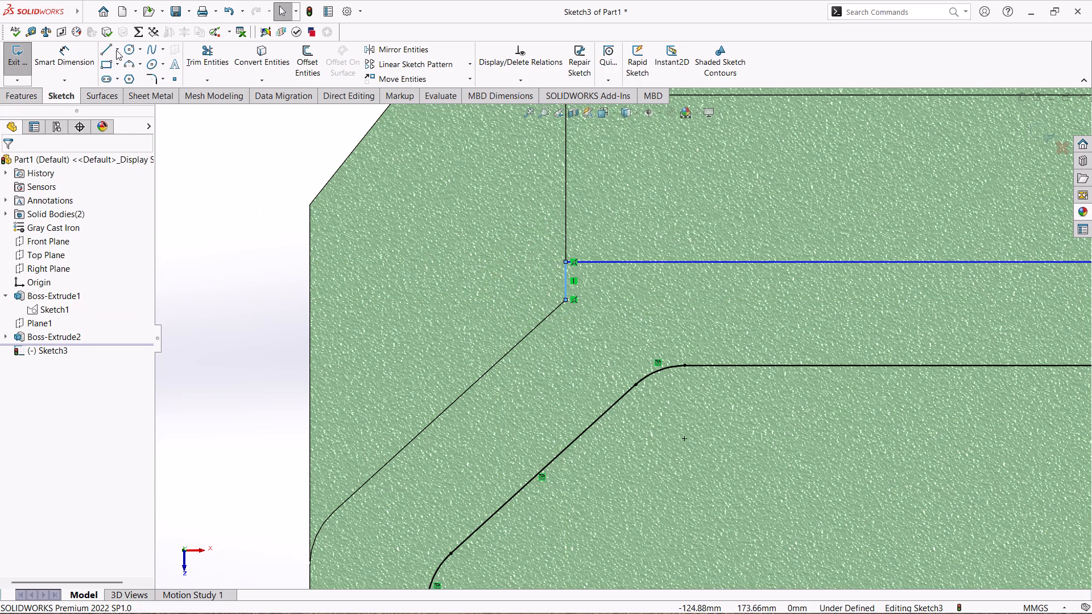
Convert the slanted outer edge below the frame's notch corner into a sketch line.
scroll(235, 235, up, 4)
scroll(465, 300, up, 1)
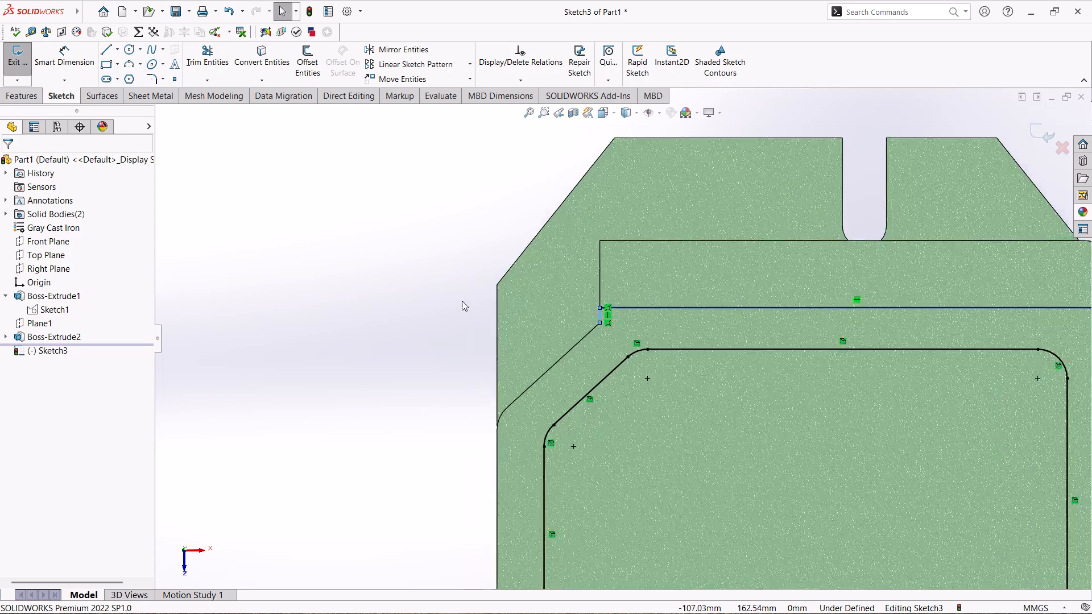
scroll(462, 301, up, 3)
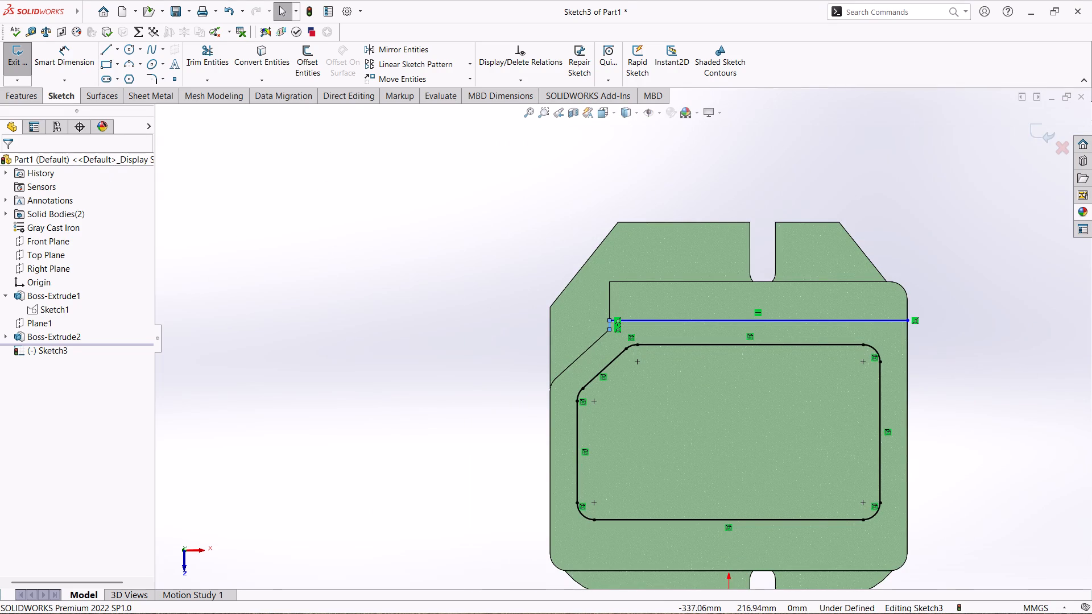
click(582, 351)
click(454, 345)
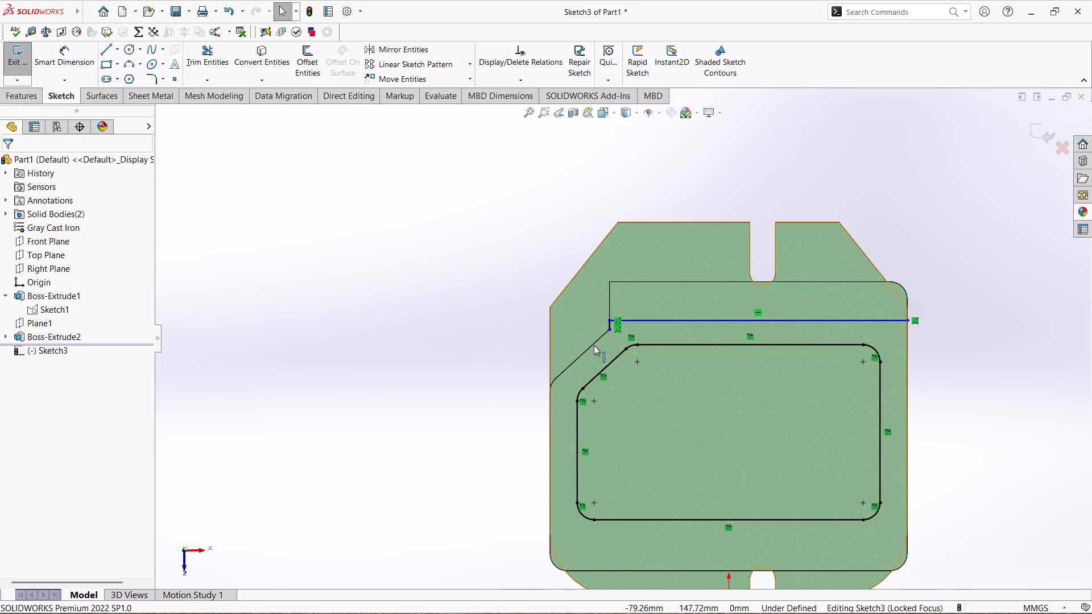
click(594, 345)
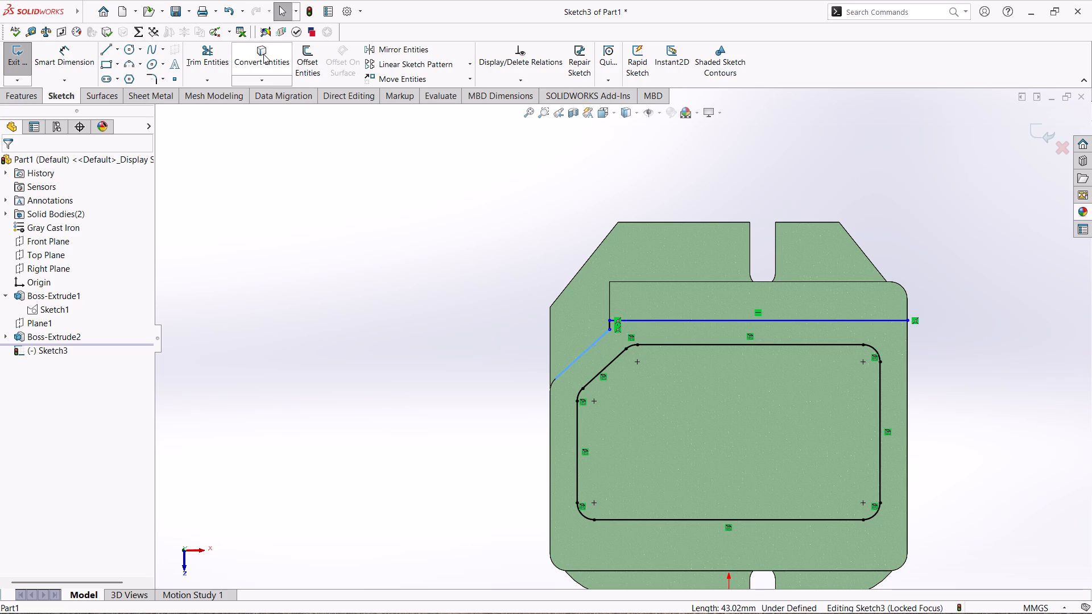
click(263, 54)
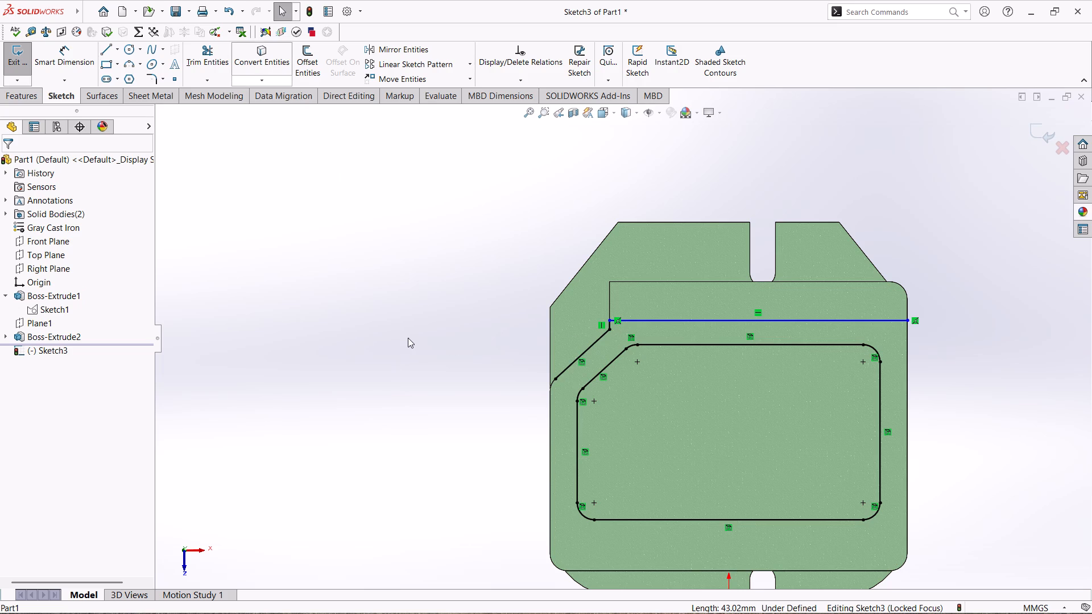
Convert the rounded corner edge below the slanted edge and the frame's two long vertical outer edges into sketch entities.
scroll(611, 391, down, 4)
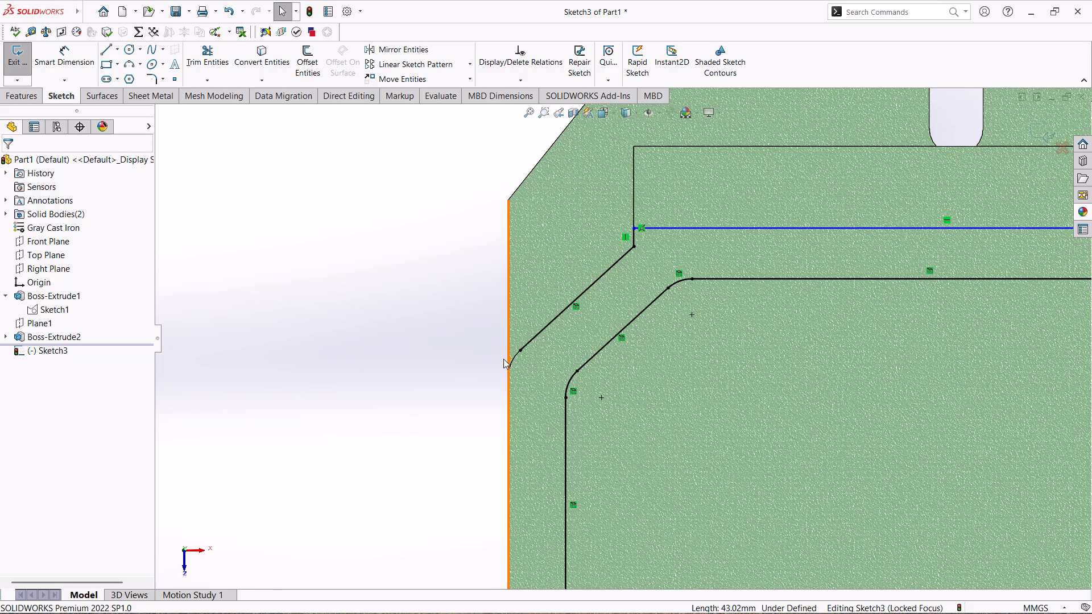
click(268, 57)
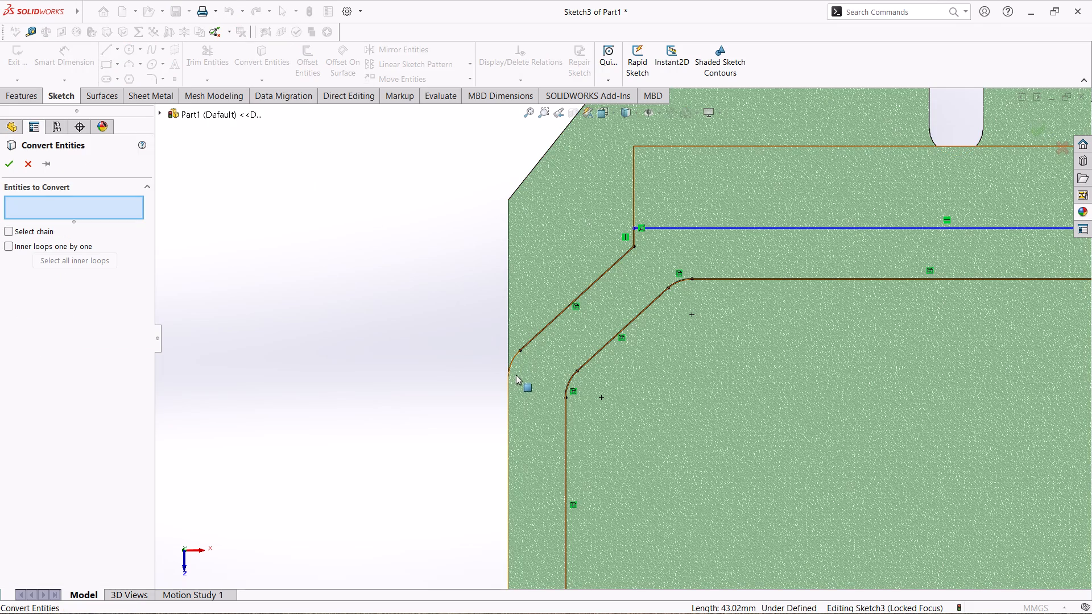
click(514, 362)
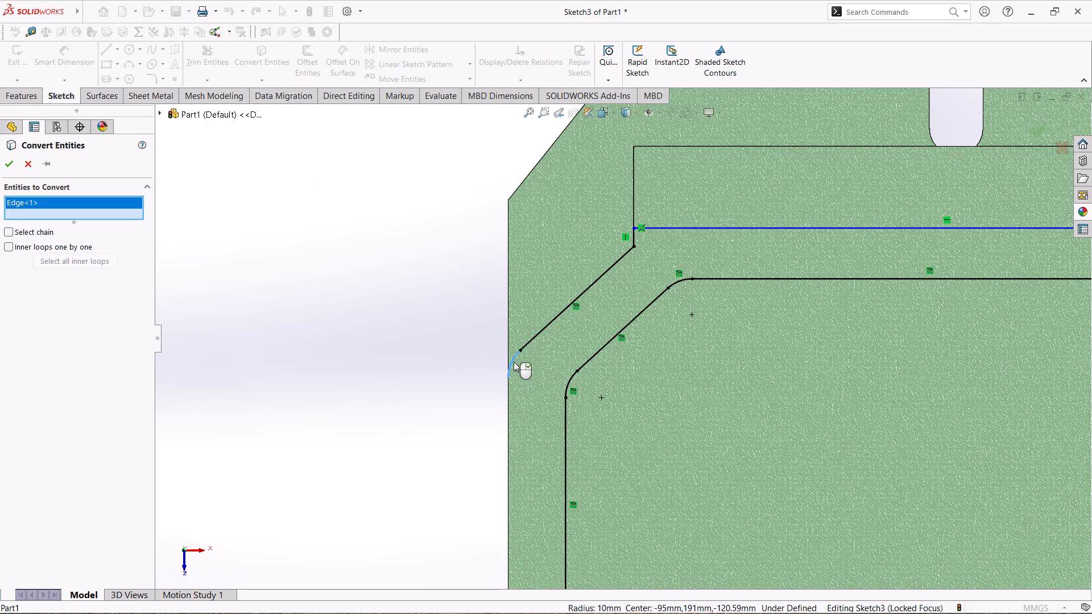
scroll(460, 392, up, 4)
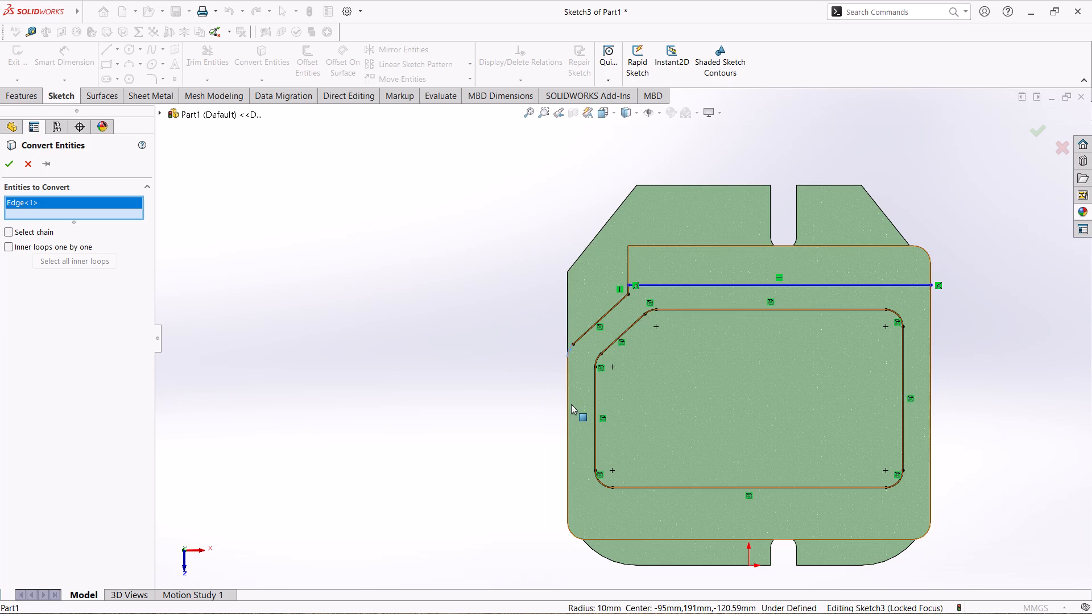
click(566, 408)
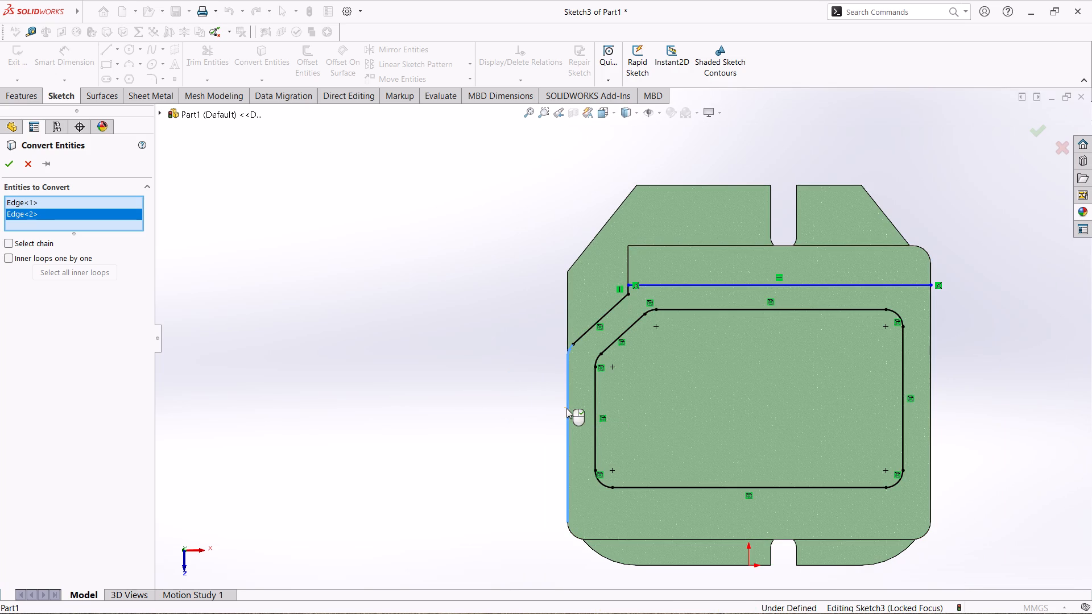
click(931, 429)
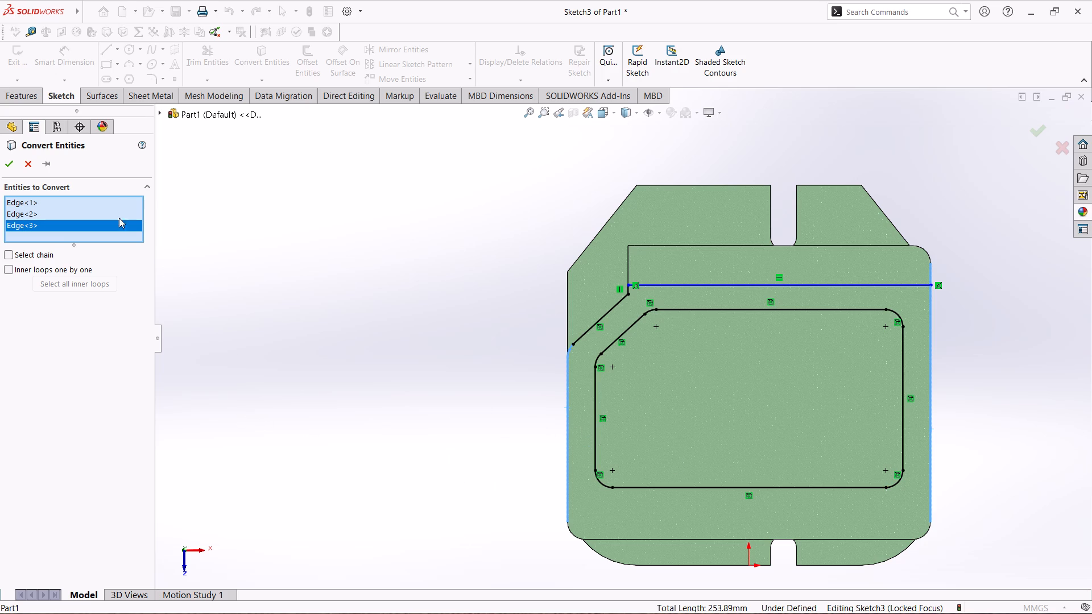
click(7, 165)
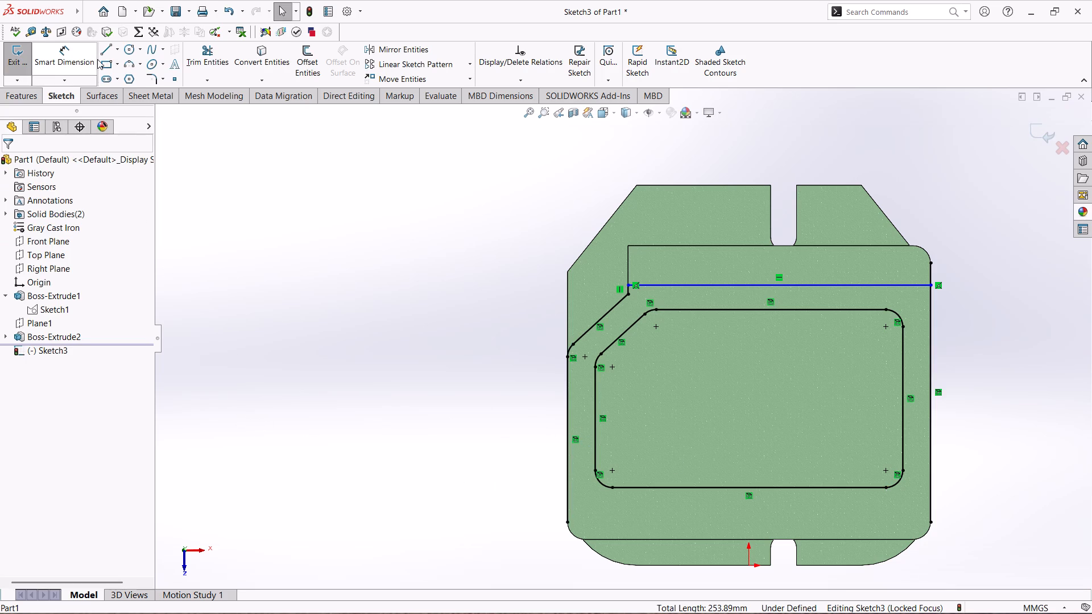
Draw a 210 mm horizontal line joining the lower endpoints of the two converted vertical outer edges.
click(101, 49)
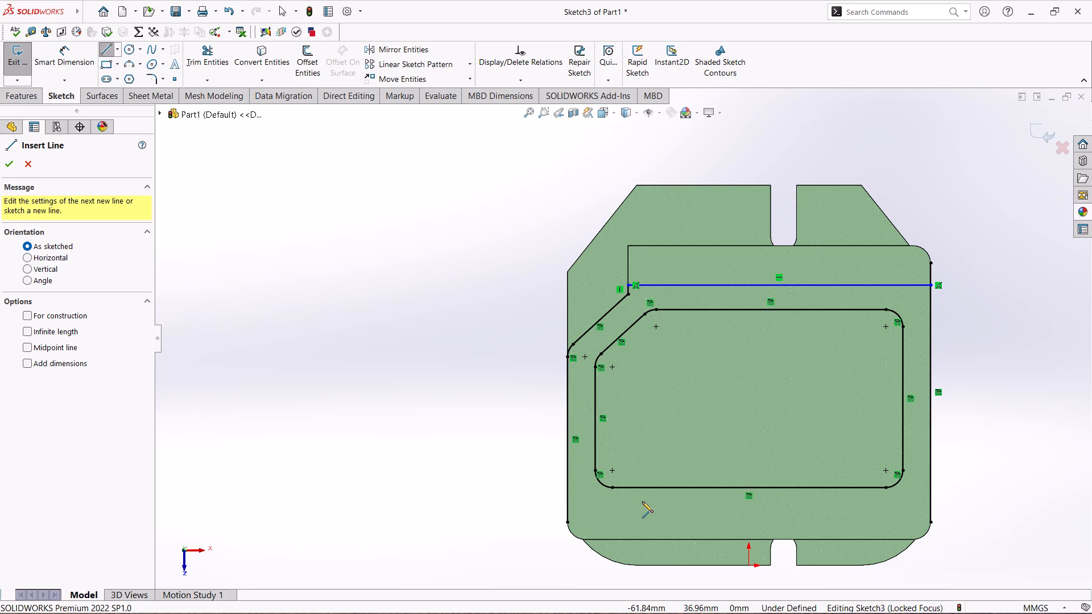
click(566, 521)
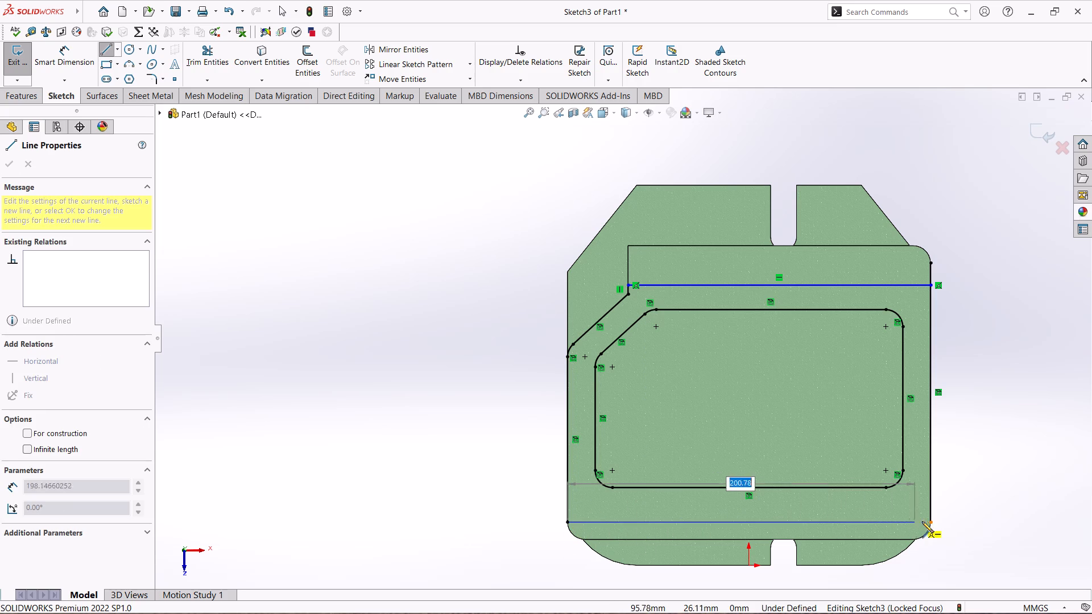
click(929, 521)
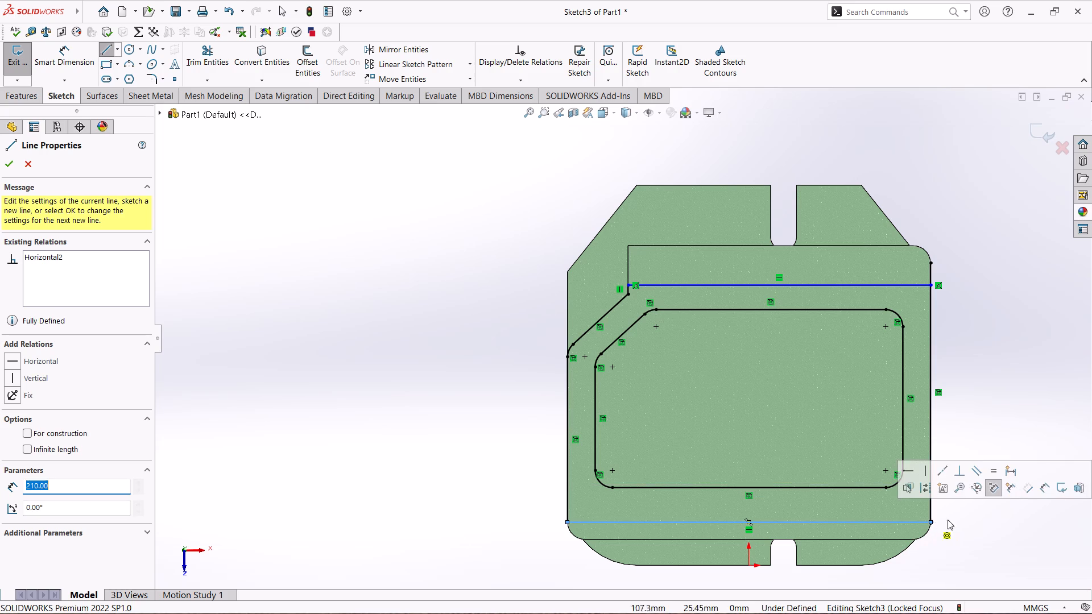
click(9, 160)
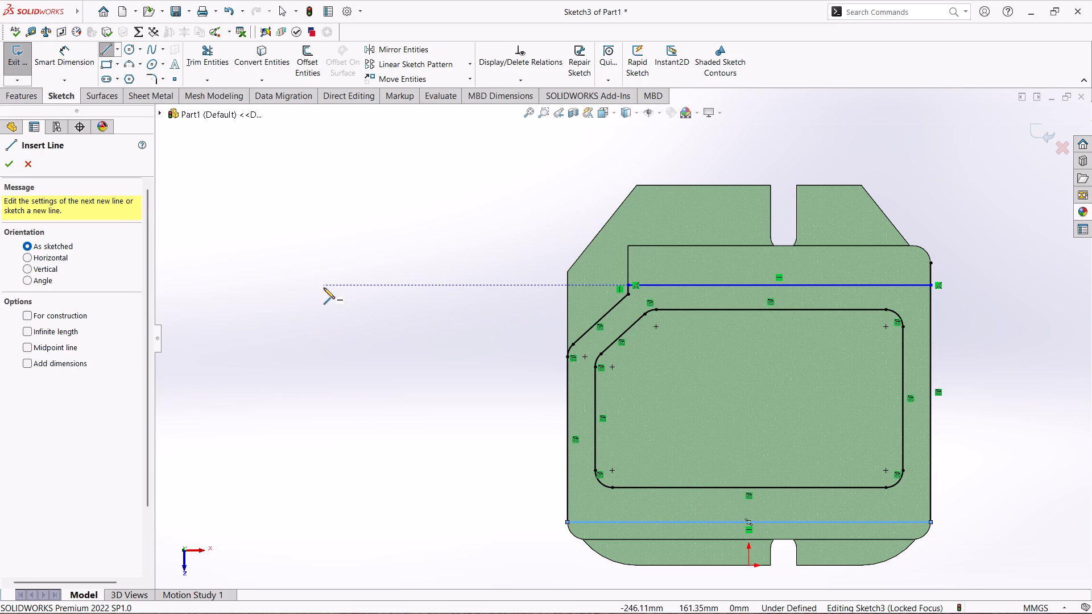
key(Escape)
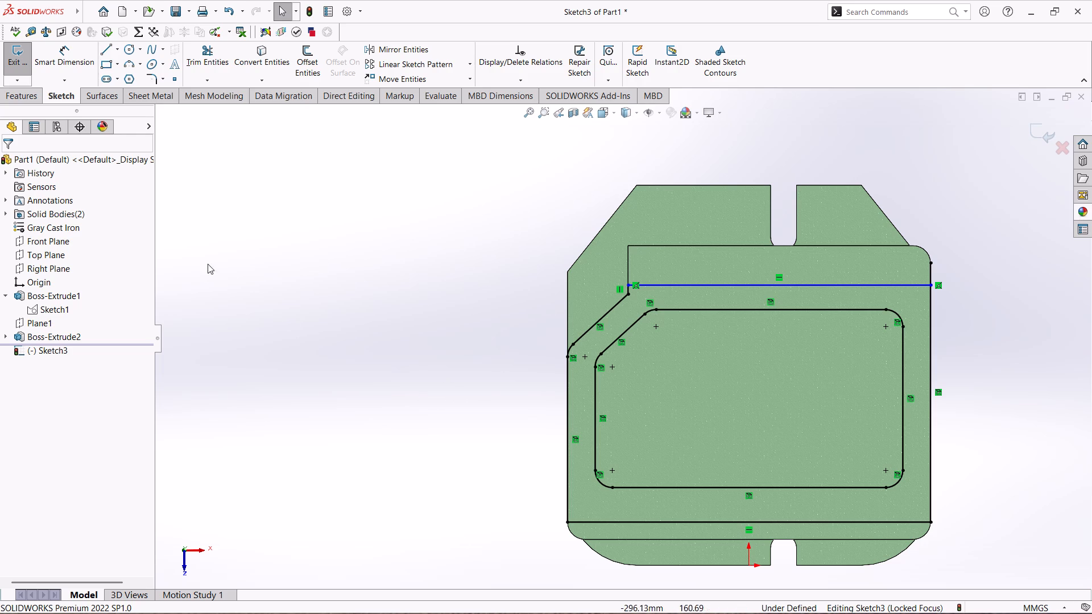
Dimension the spacing between the inner opening's upper line and the horizontal line above it as 15 mm.
click(57, 50)
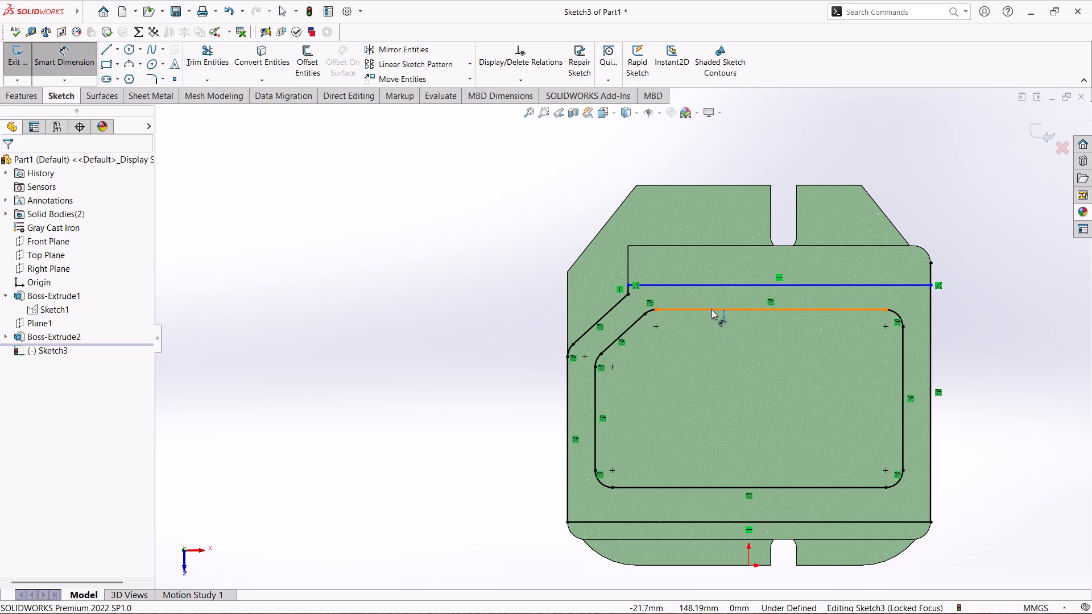
click(712, 309)
click(722, 285)
click(1040, 285)
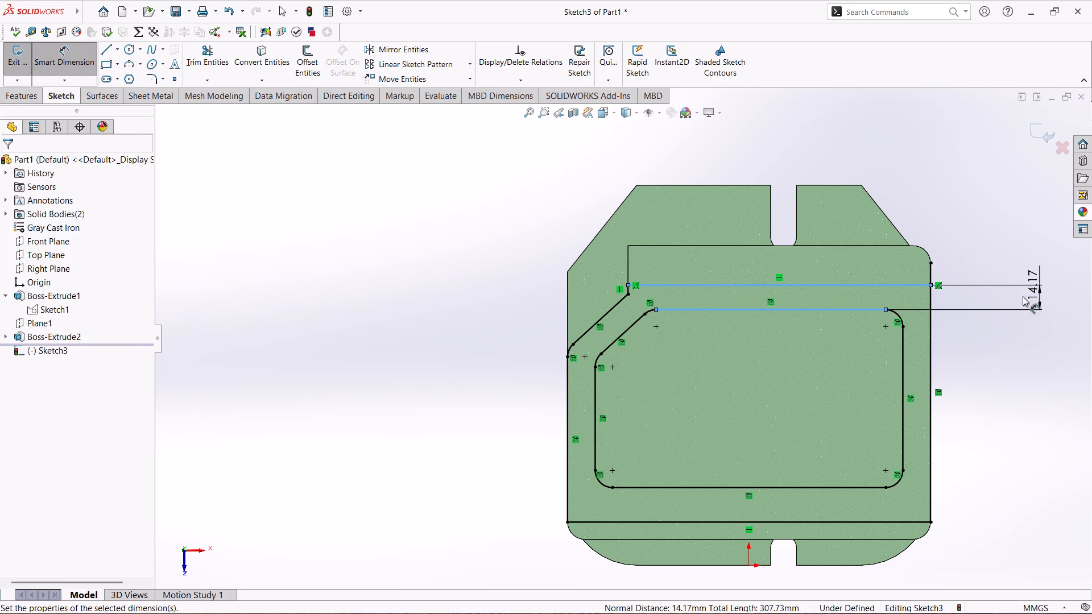
text(15)
key(Return)
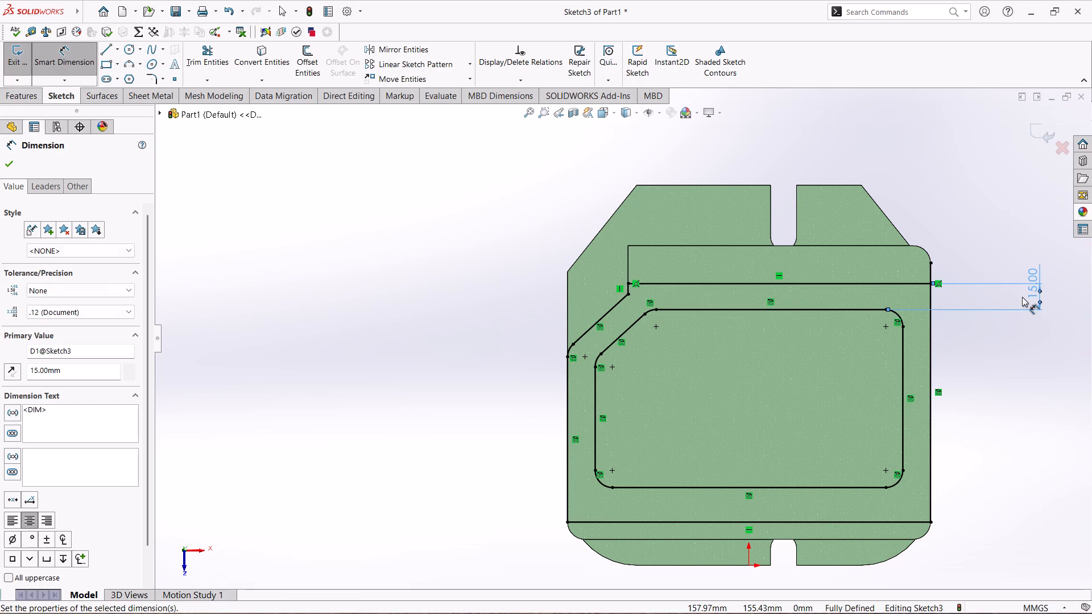
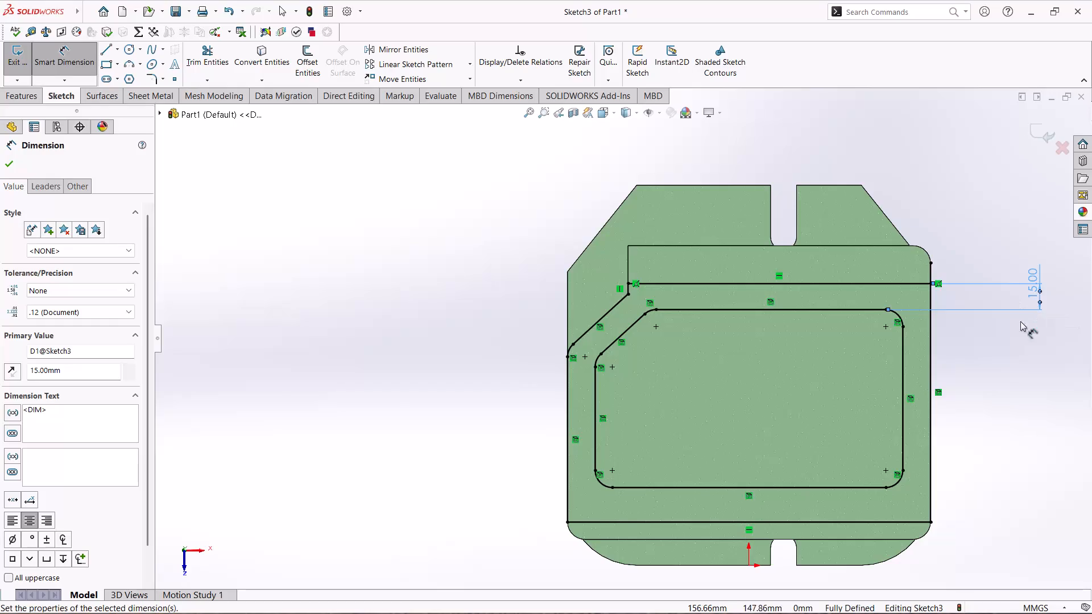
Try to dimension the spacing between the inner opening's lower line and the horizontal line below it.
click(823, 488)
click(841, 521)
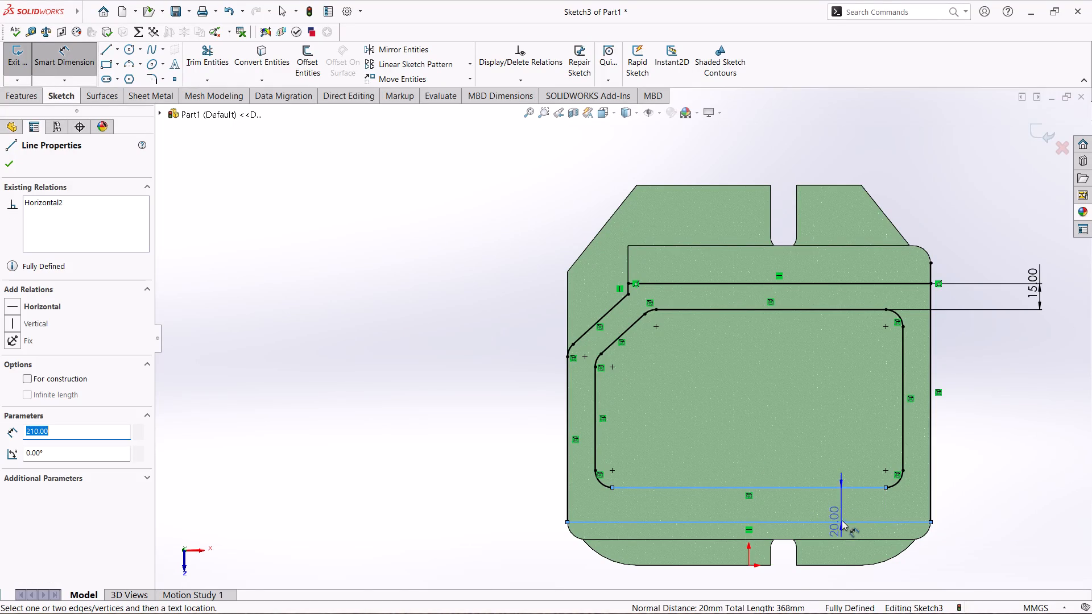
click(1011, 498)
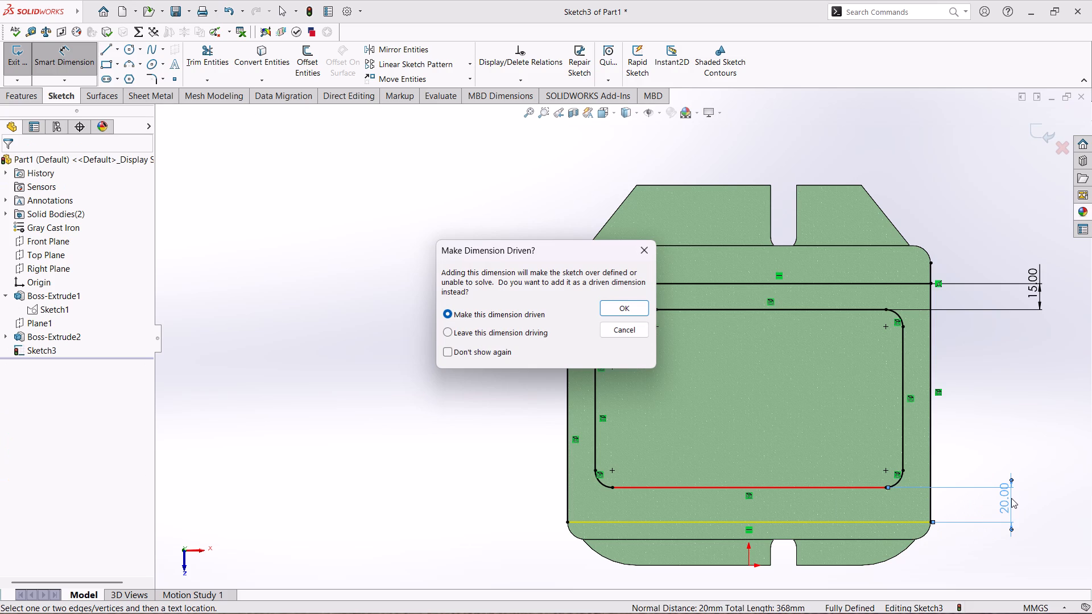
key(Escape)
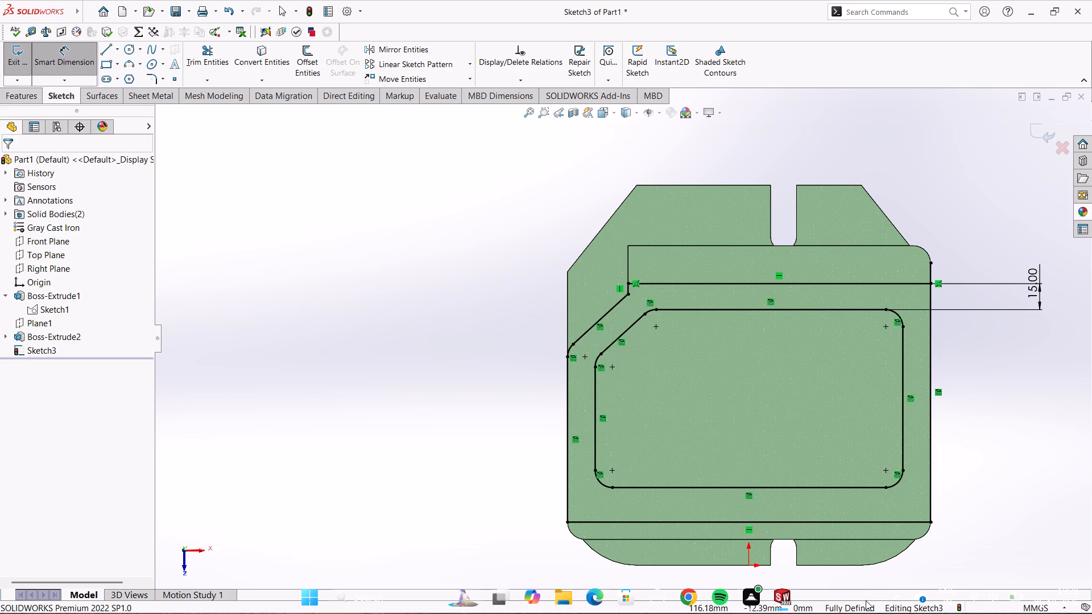
Add a driven dimension for the height between the inner opening's upper and lower lines.
scroll(846, 466, up, 1)
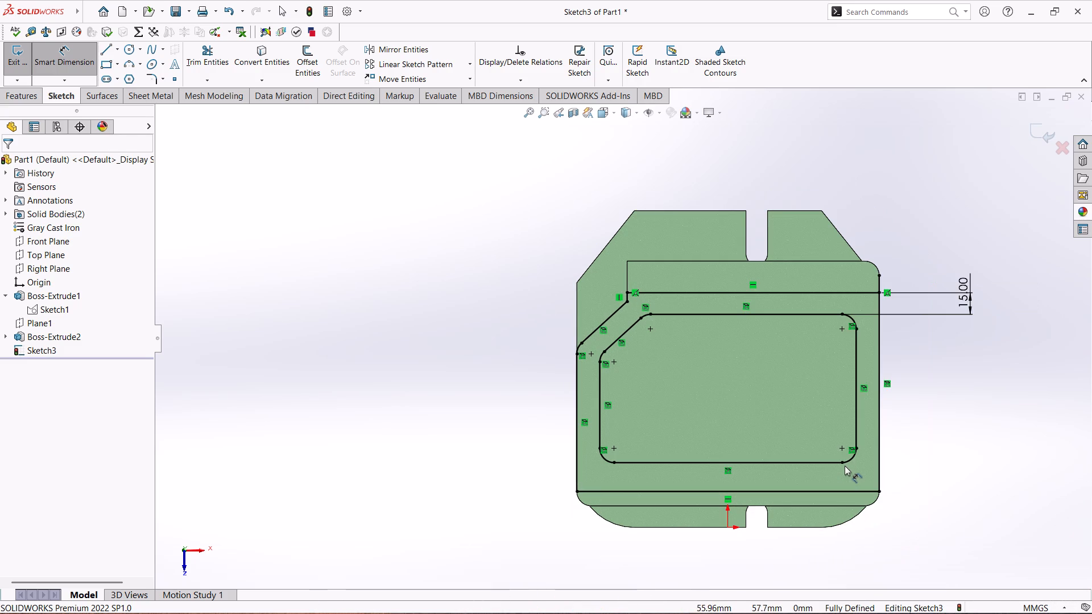
click(787, 463)
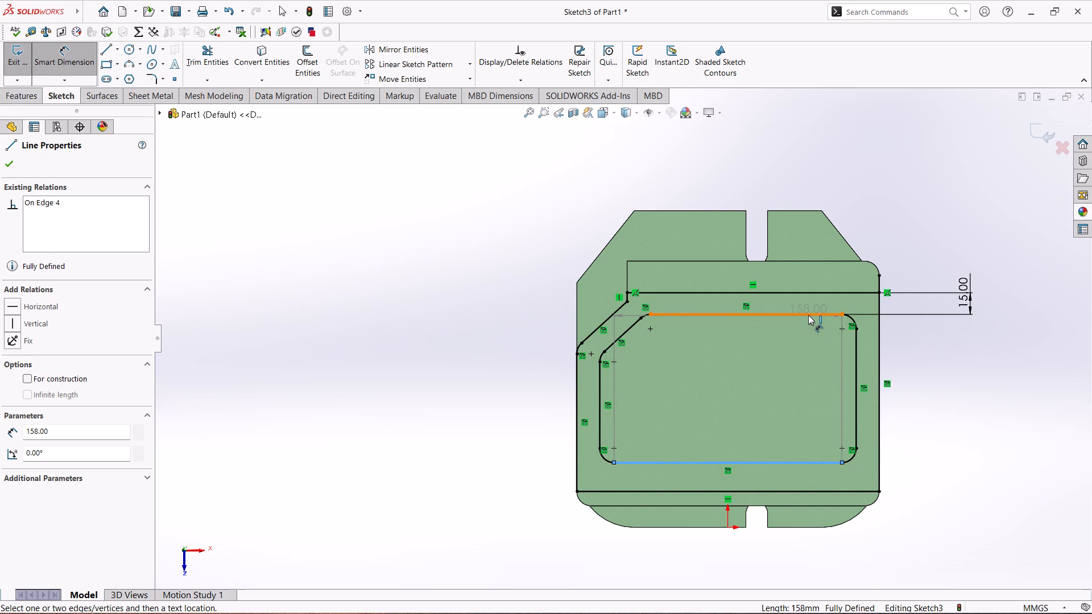
click(808, 315)
click(944, 343)
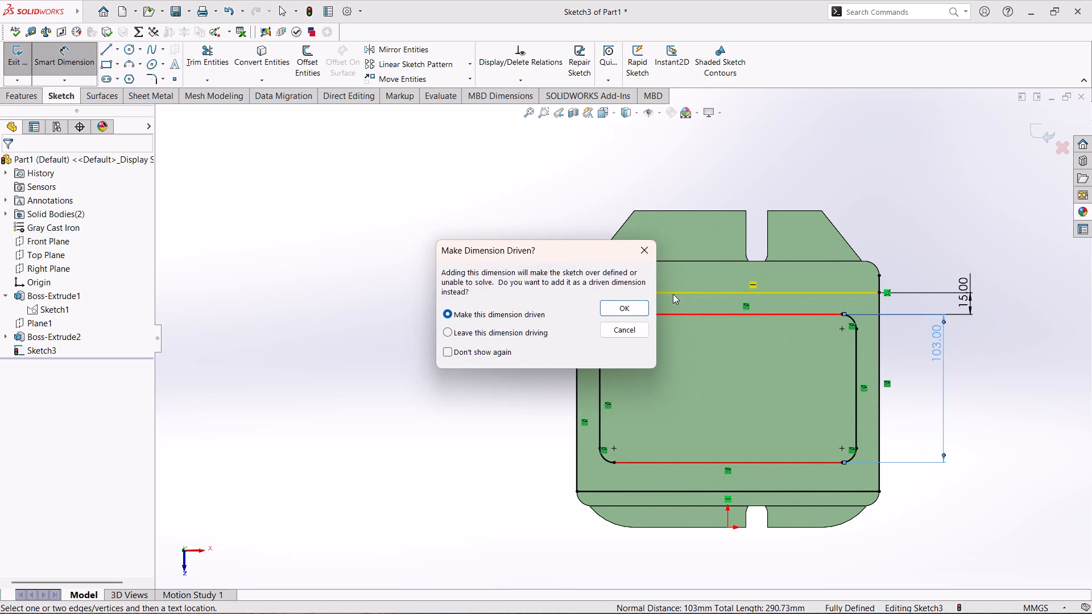
click(640, 308)
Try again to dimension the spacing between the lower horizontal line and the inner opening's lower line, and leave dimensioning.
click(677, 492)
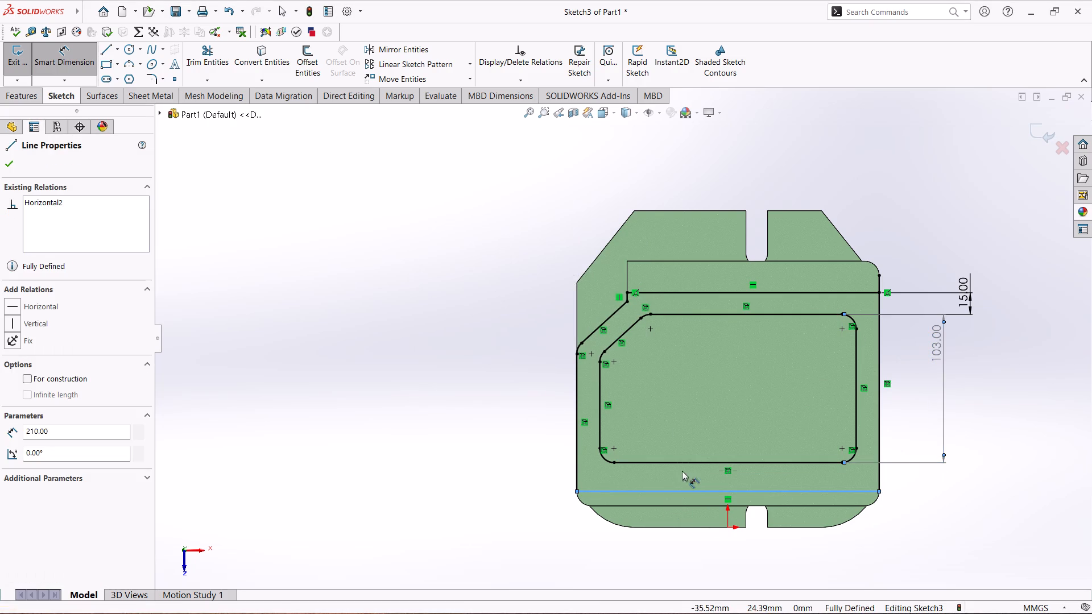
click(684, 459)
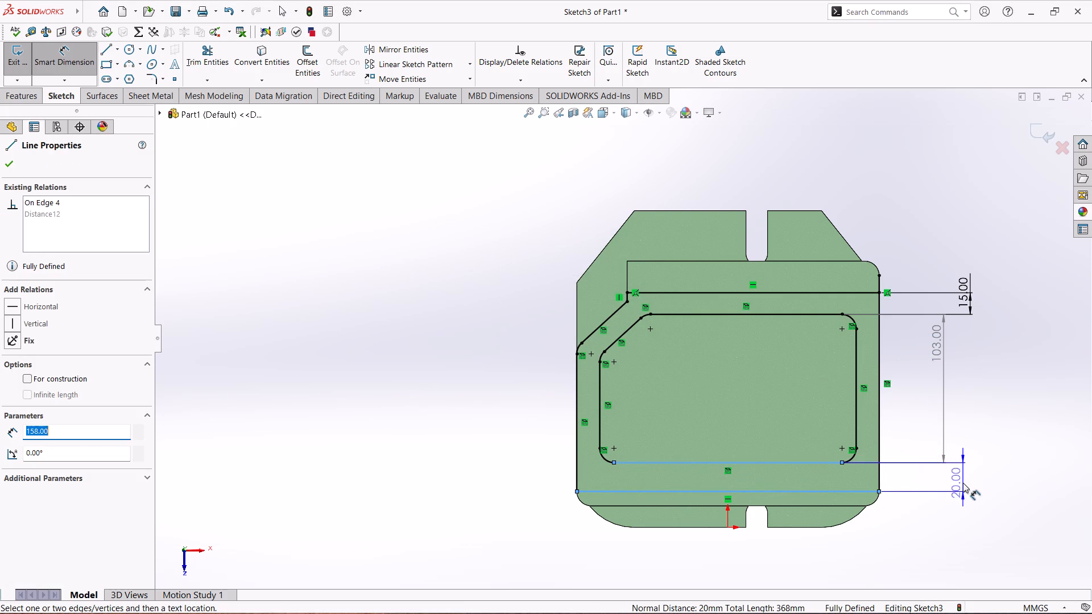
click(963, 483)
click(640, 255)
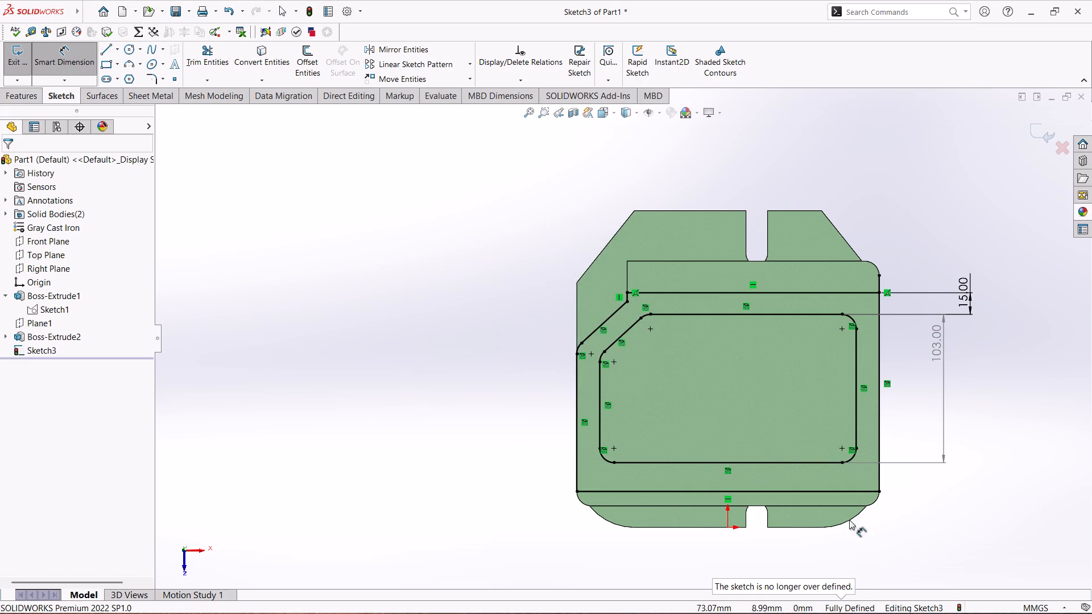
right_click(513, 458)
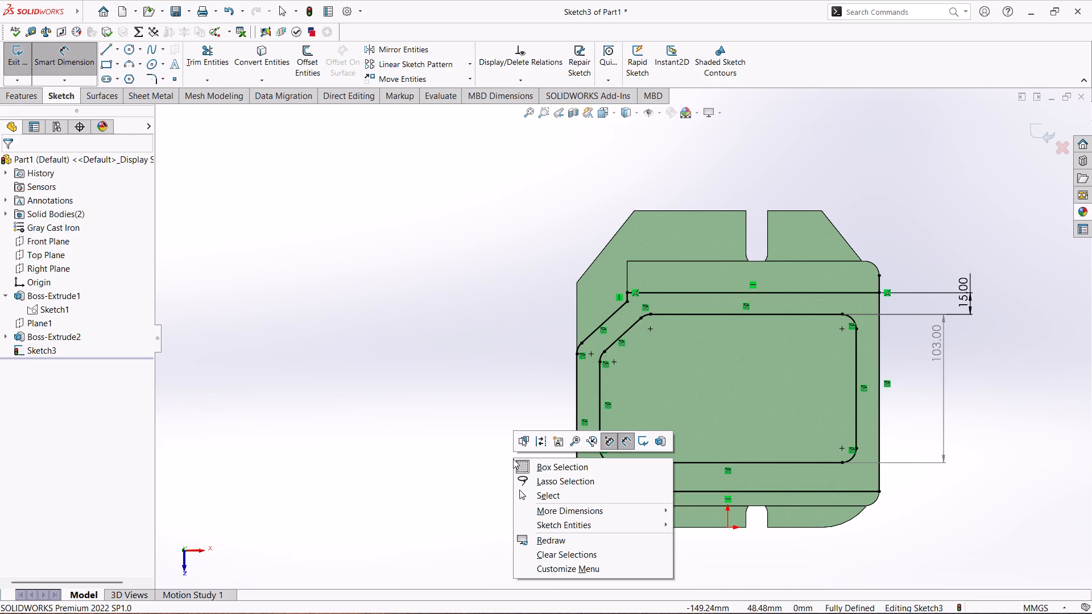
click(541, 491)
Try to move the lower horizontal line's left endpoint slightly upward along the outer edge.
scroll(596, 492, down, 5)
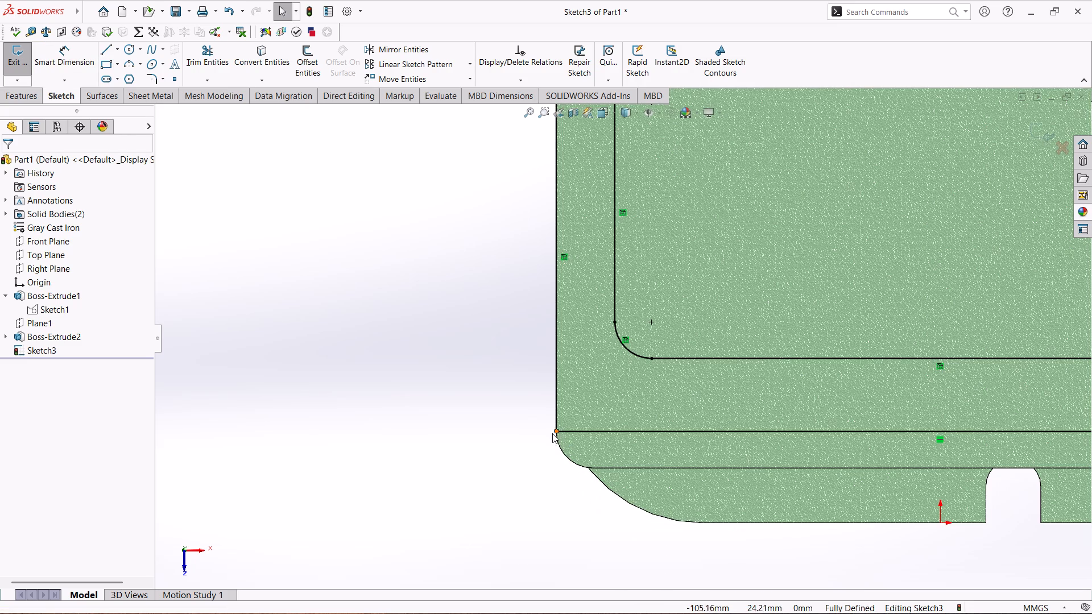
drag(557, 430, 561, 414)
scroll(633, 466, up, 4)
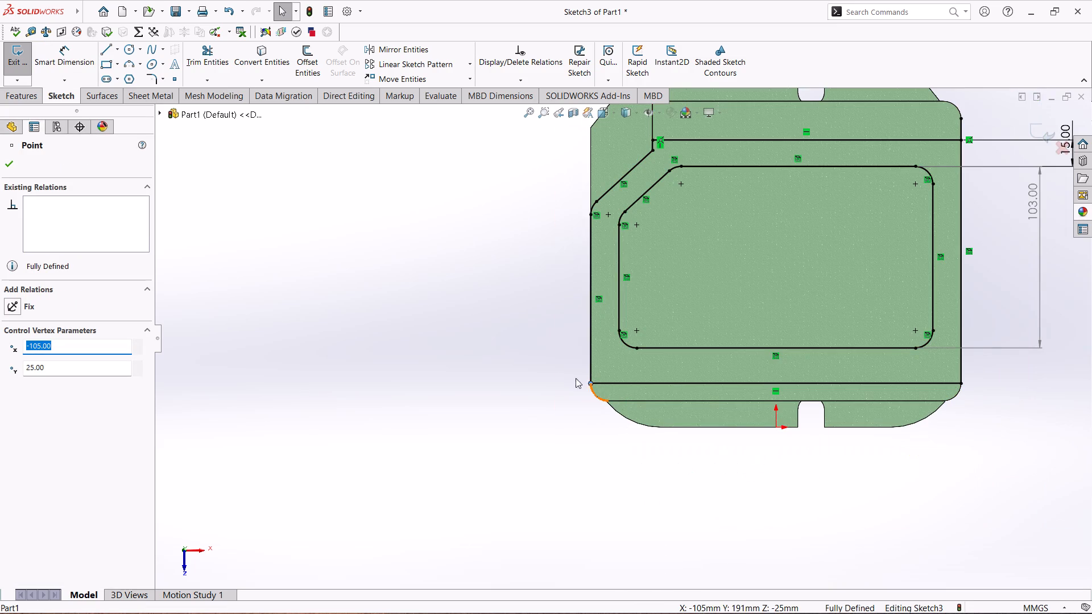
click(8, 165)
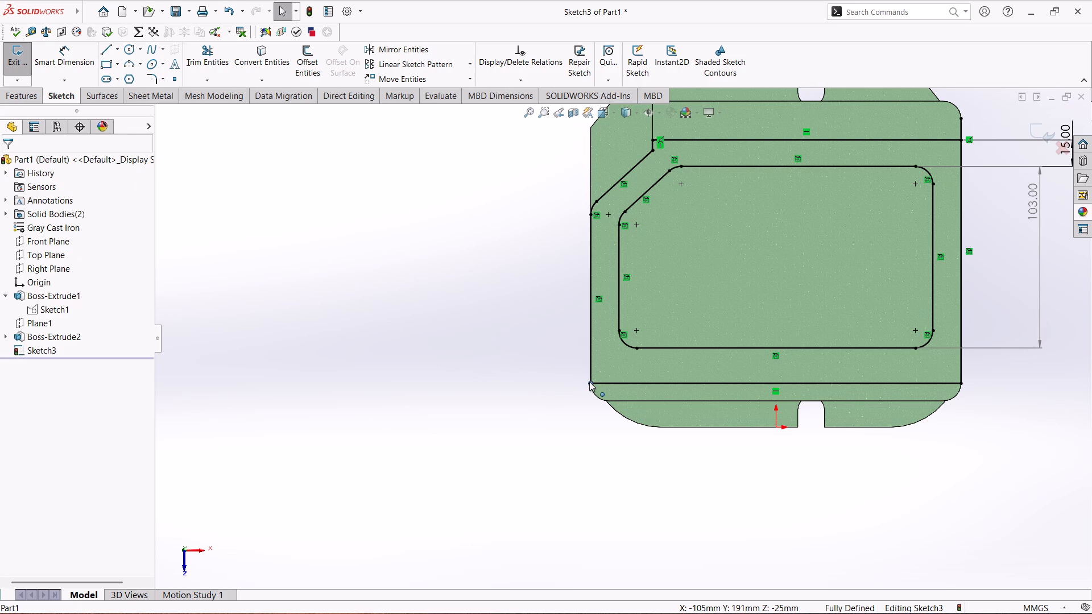
Delete the 210 mm horizontal line below the inner opening.
click(856, 380)
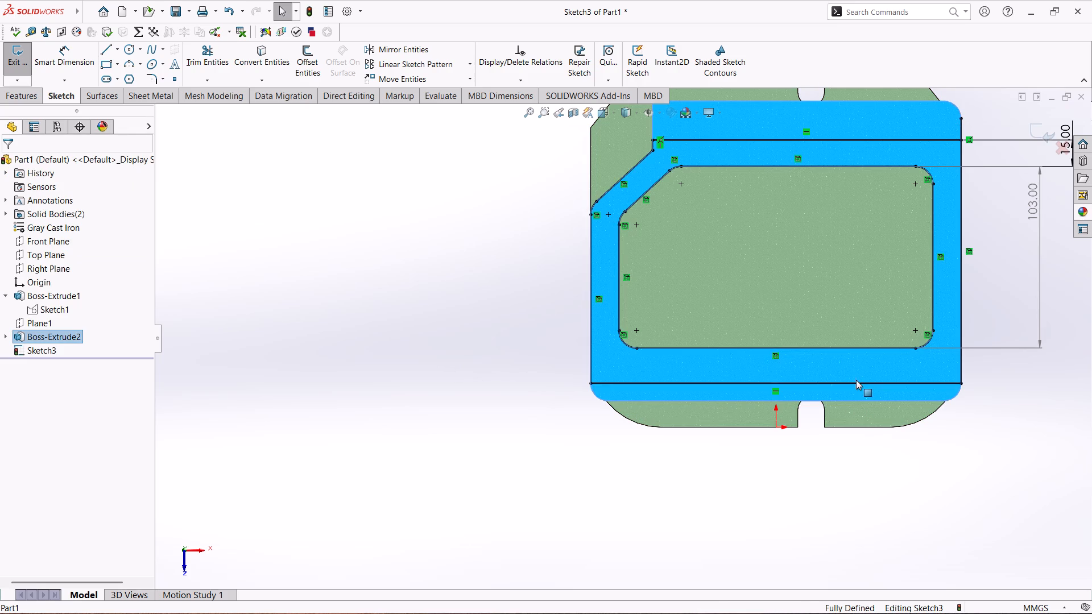
click(507, 414)
click(650, 384)
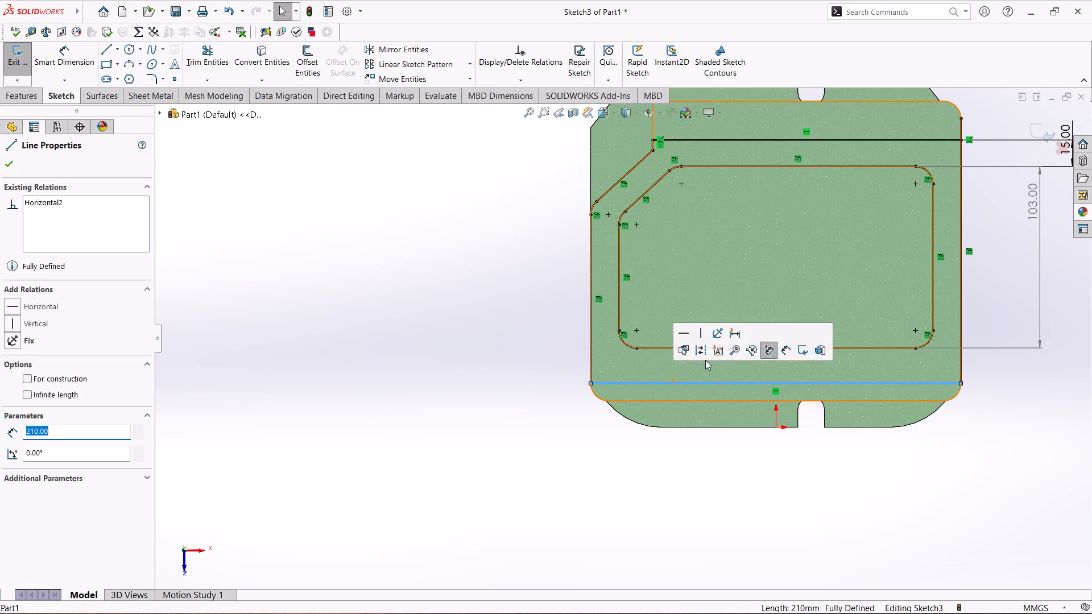
right_click(662, 383)
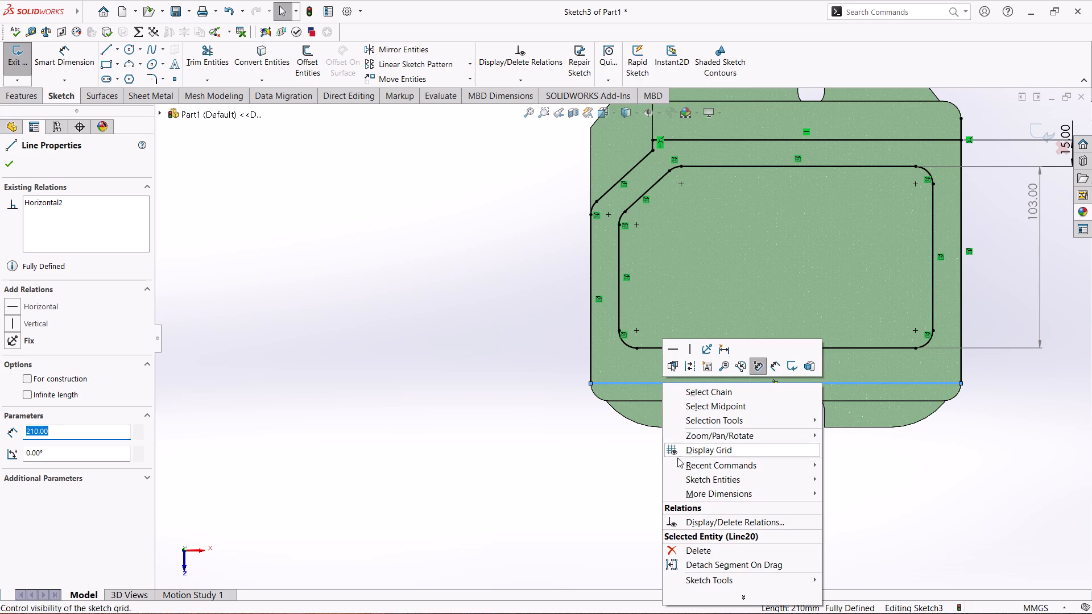
click(709, 556)
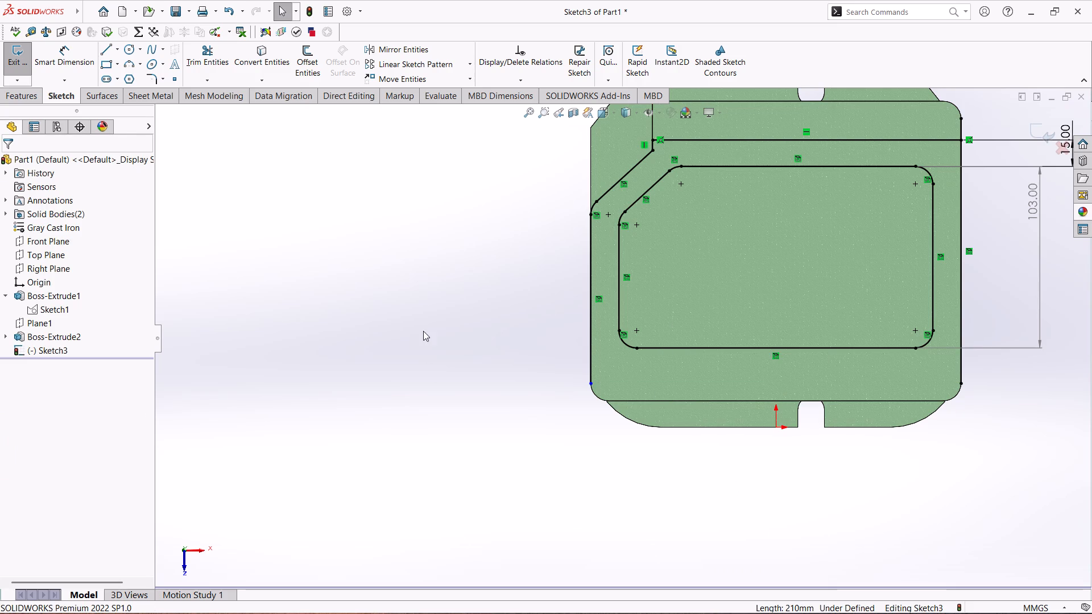
Draw a 210 mm horizontal line between the two vertical outer lines, about 15.5 mm below the inner opening's lower line.
click(102, 56)
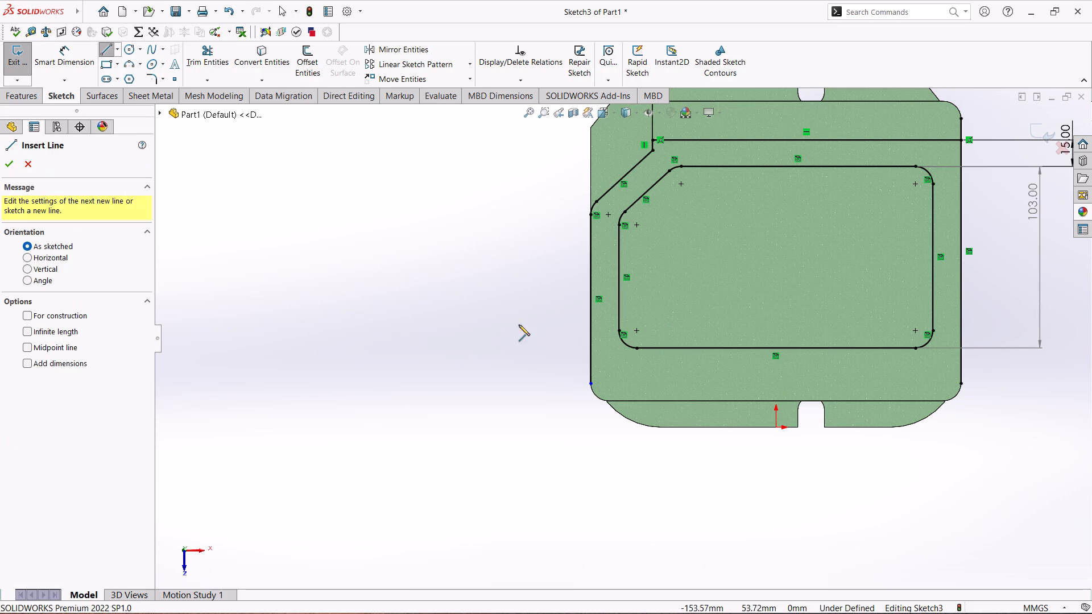
click(590, 375)
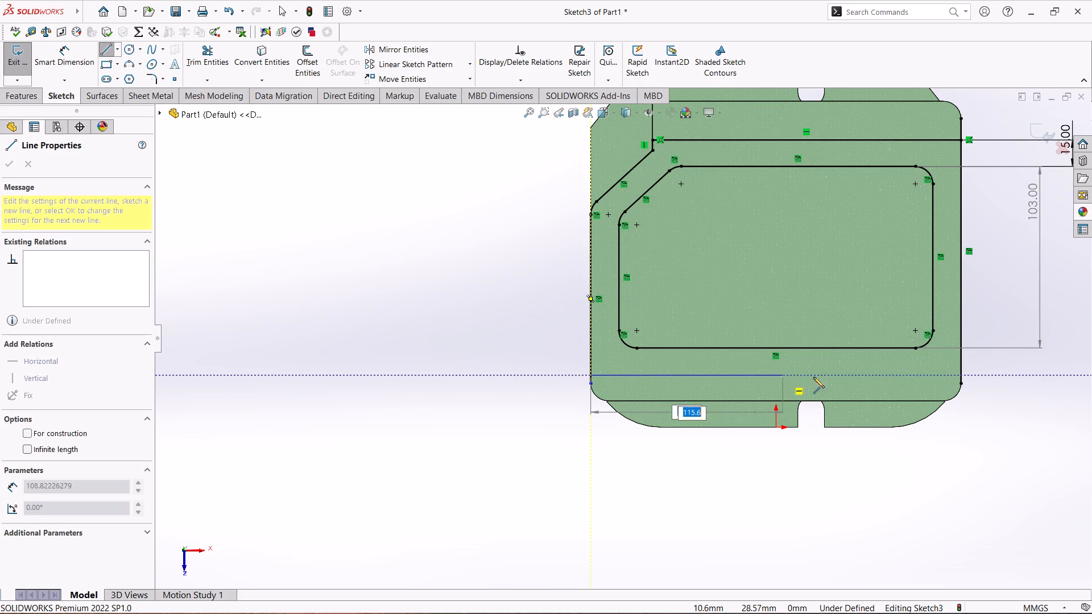
click(960, 373)
key(Escape)
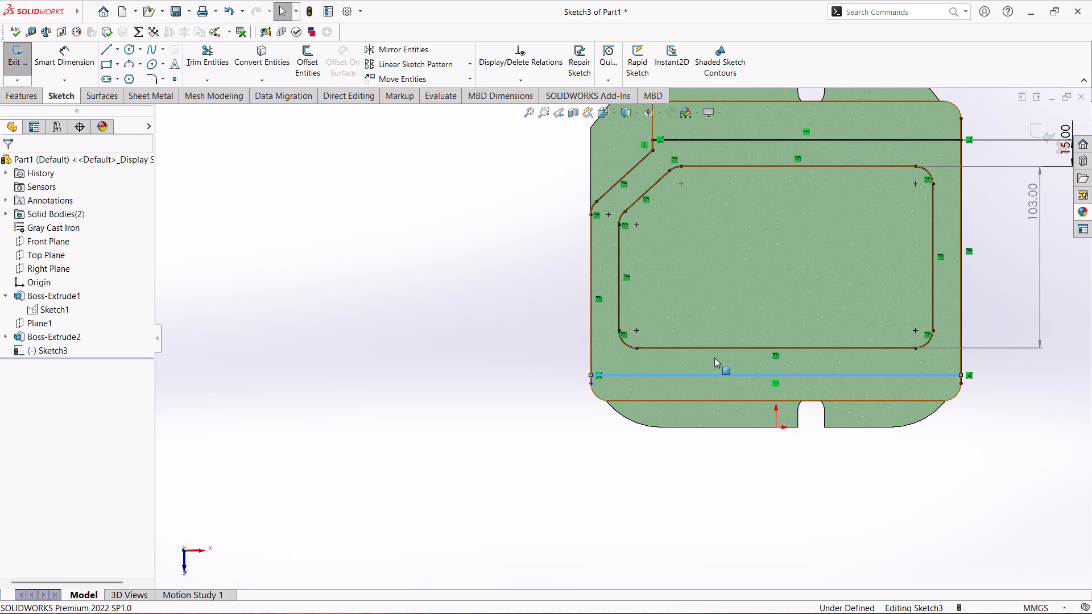
click(416, 342)
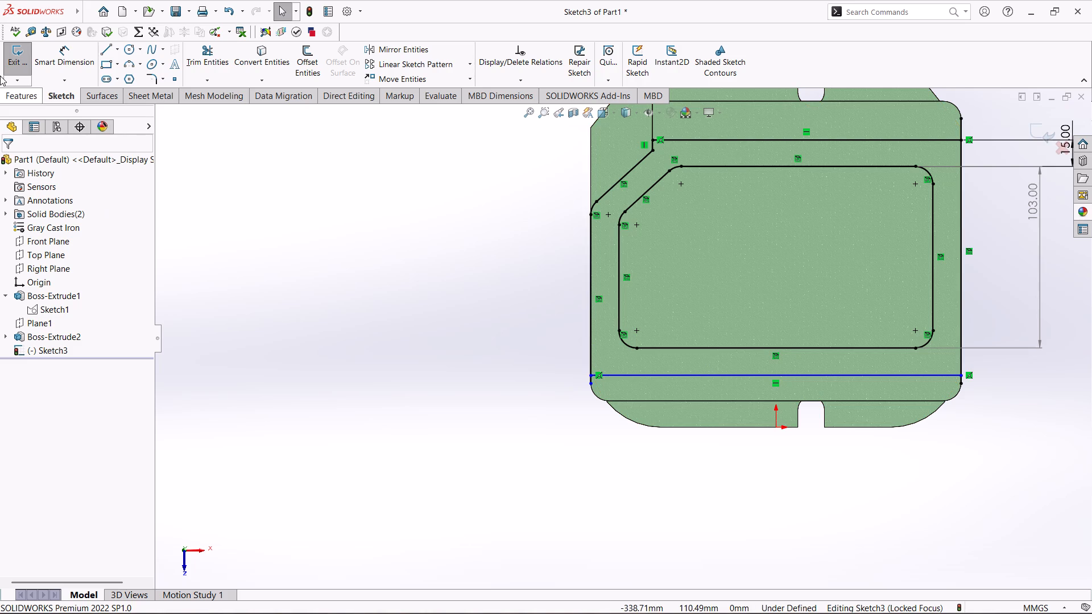
Dimension the spacing between the inner opening's lower line and the new horizontal line below it as 15 mm.
click(71, 57)
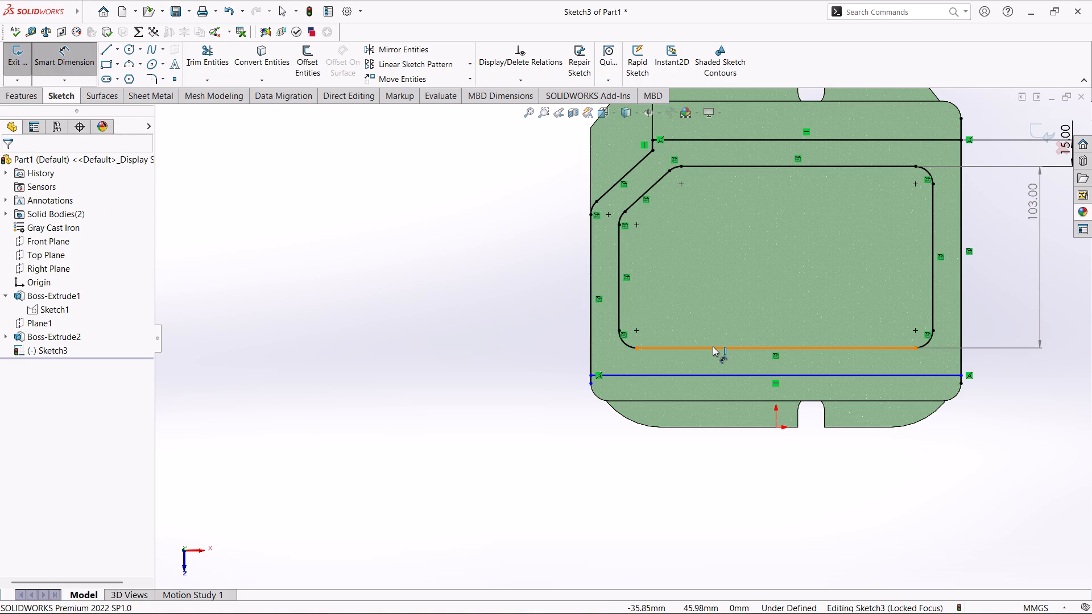
click(713, 346)
click(725, 372)
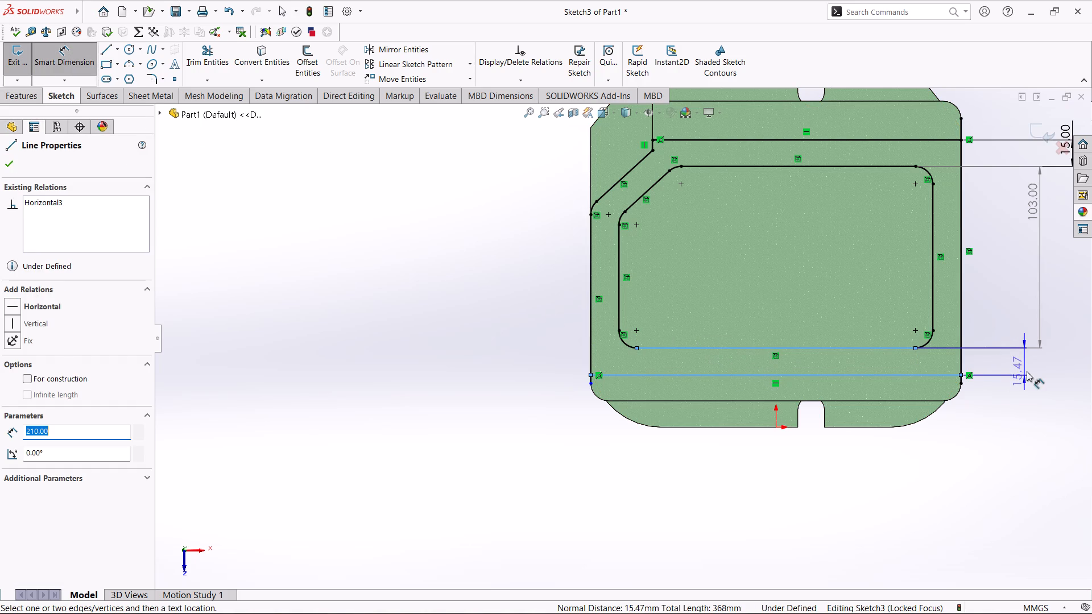
click(1027, 371)
text(15)
key(Return)
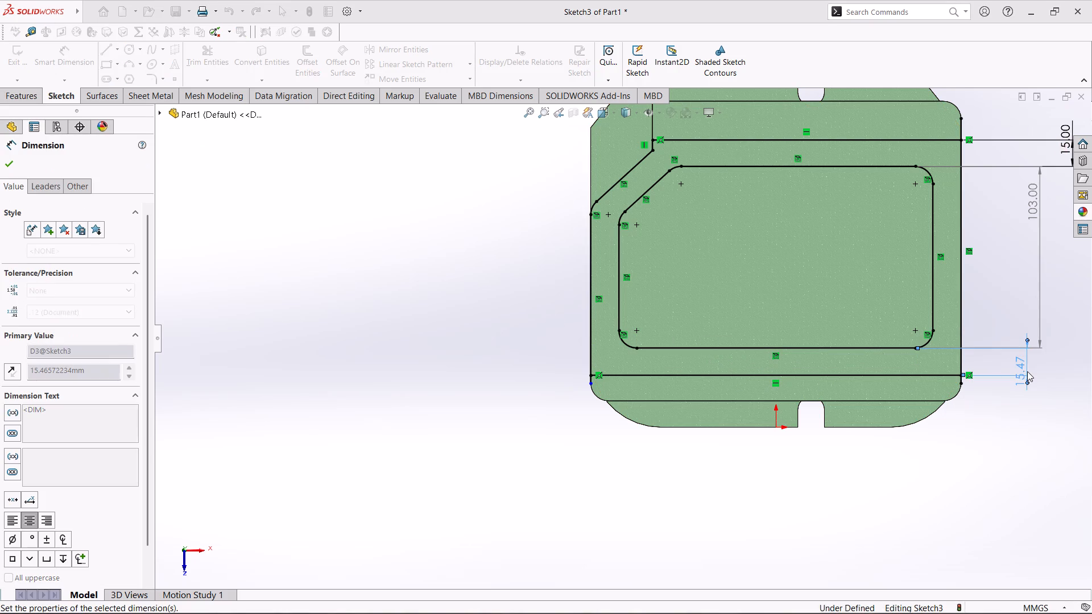
scroll(1027, 371, up, 1)
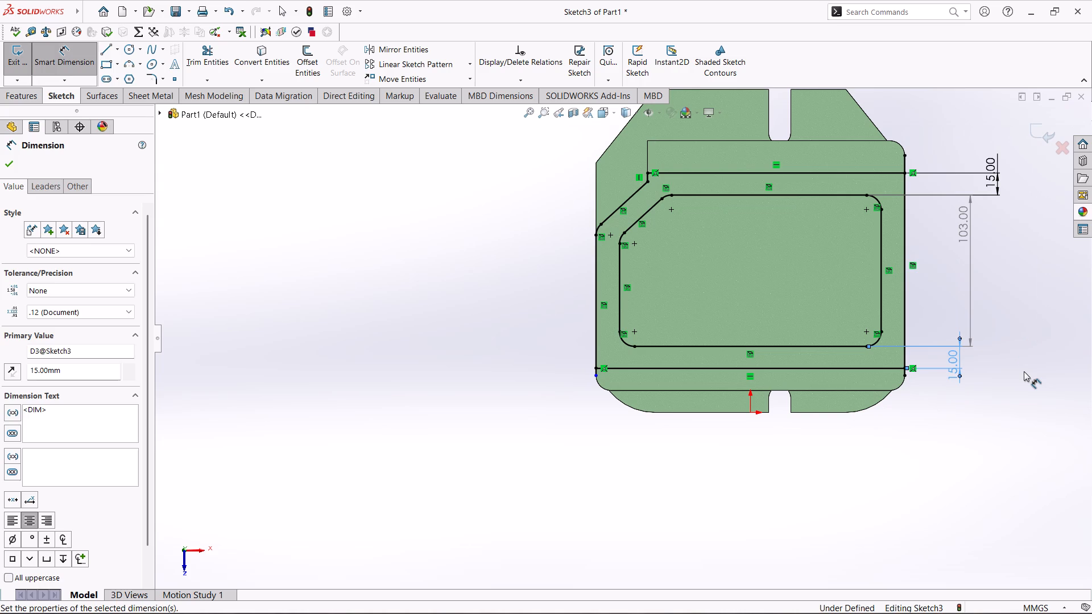
click(1020, 374)
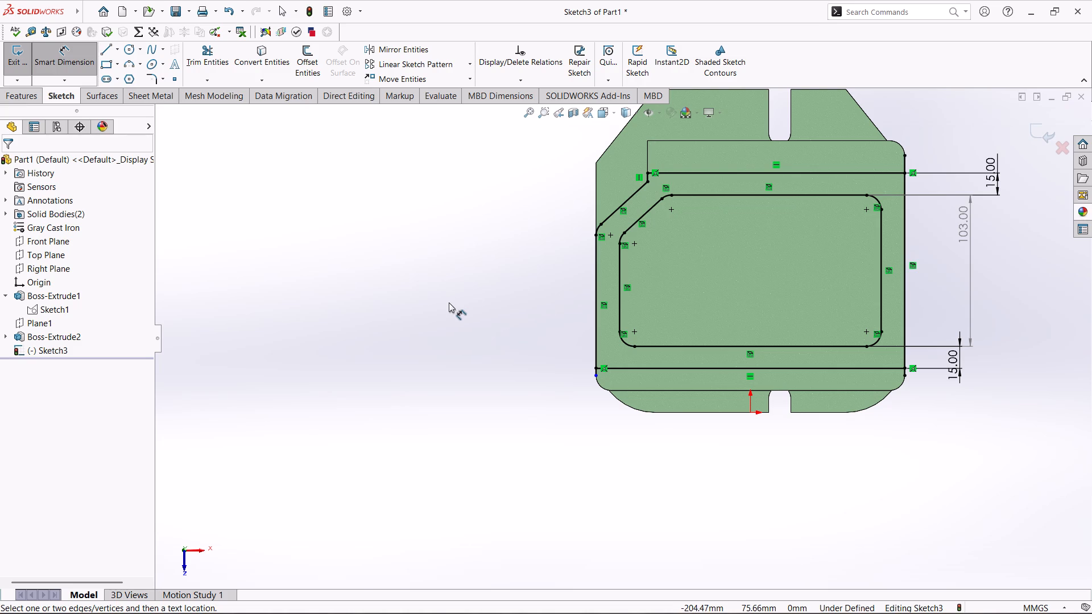
Trim the vertical outer lines' overhangs below the lower horizontal line and the right one's overhang above the upper horizontal line.
click(204, 61)
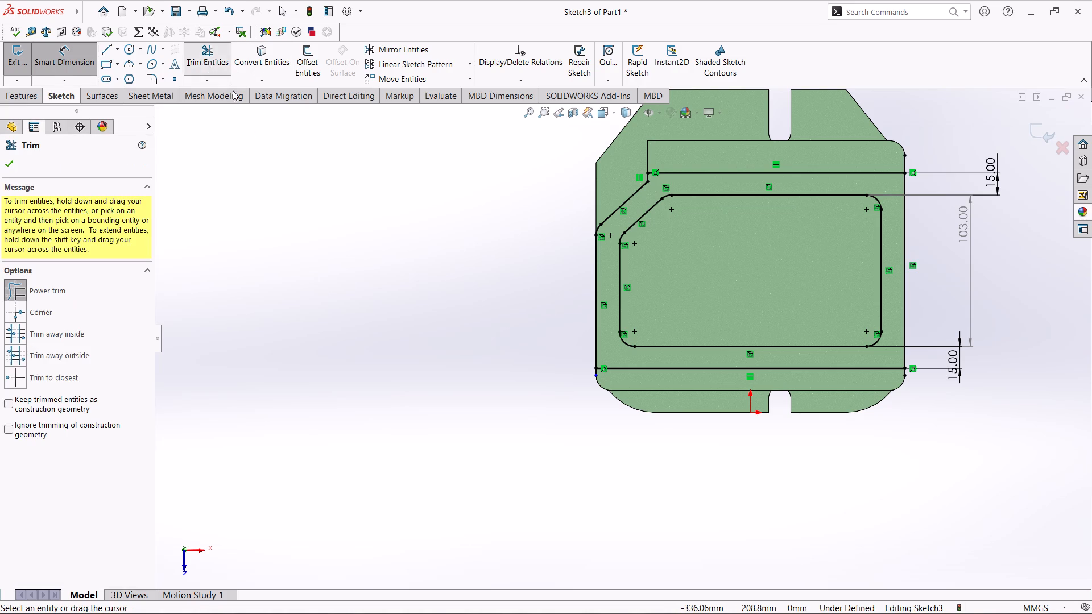
scroll(540, 363, down, 7)
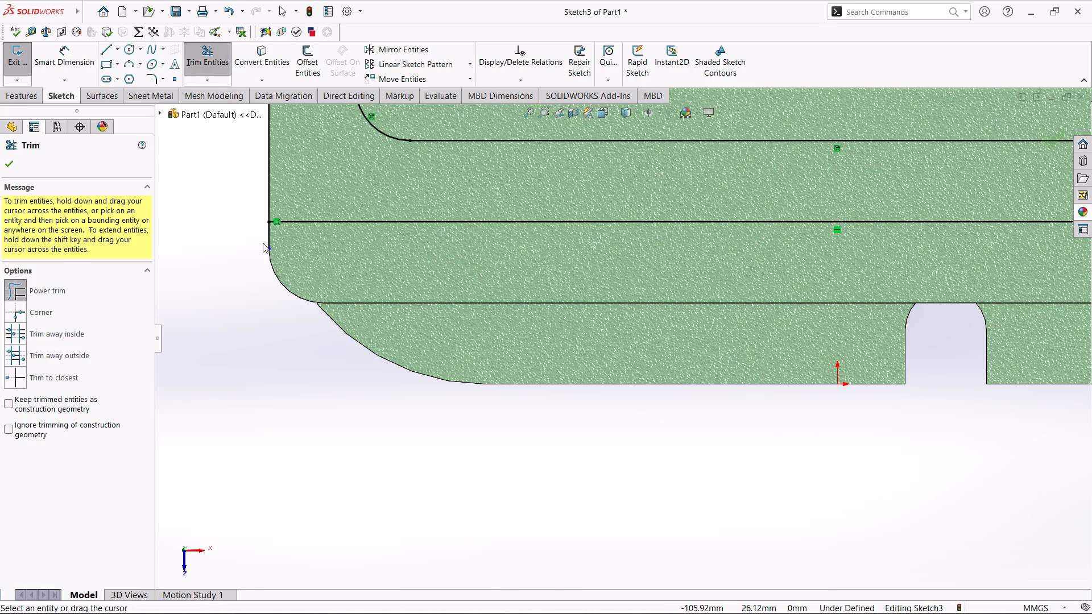
drag(238, 237, 302, 237)
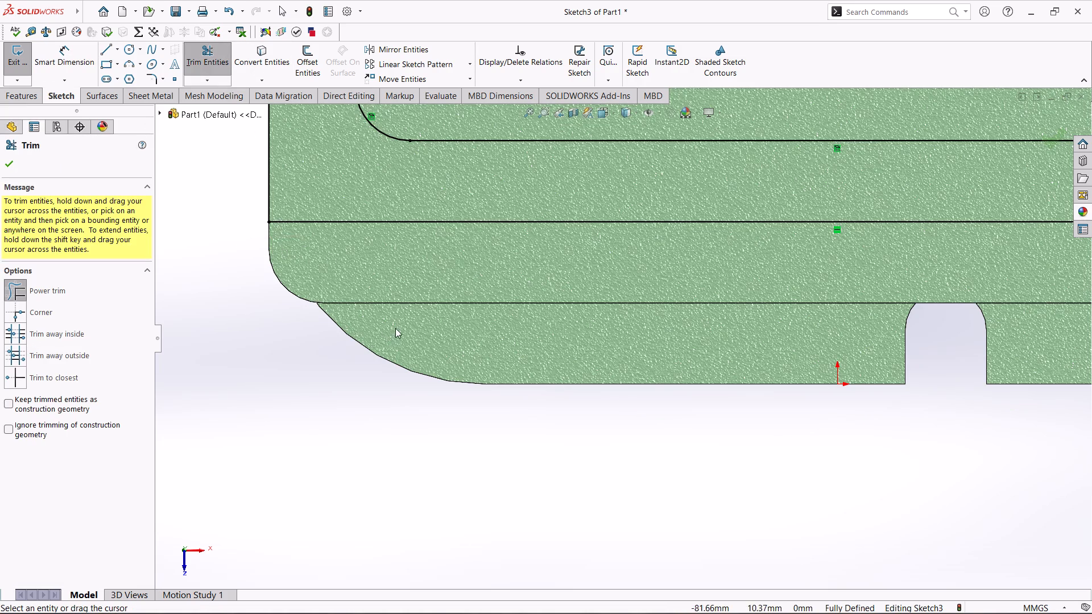
scroll(395, 327, up, 6)
scroll(851, 324, down, 6)
drag(627, 293, 681, 292)
scroll(694, 306, up, 6)
scroll(663, 171, up, 3)
scroll(649, 167, down, 3)
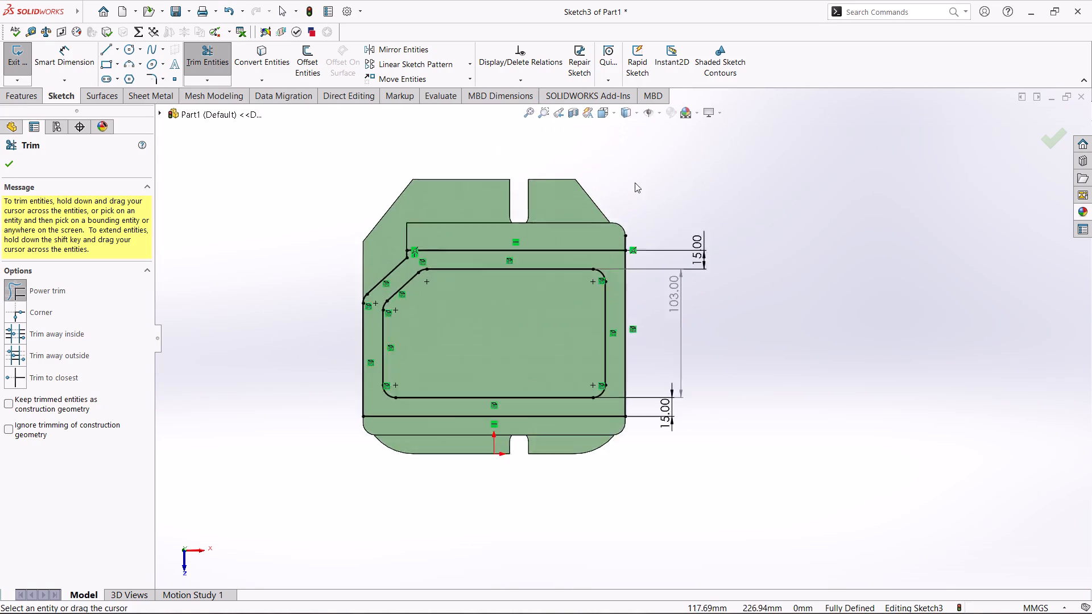
scroll(635, 182, down, 4)
drag(583, 375, 657, 378)
scroll(736, 320, up, 6)
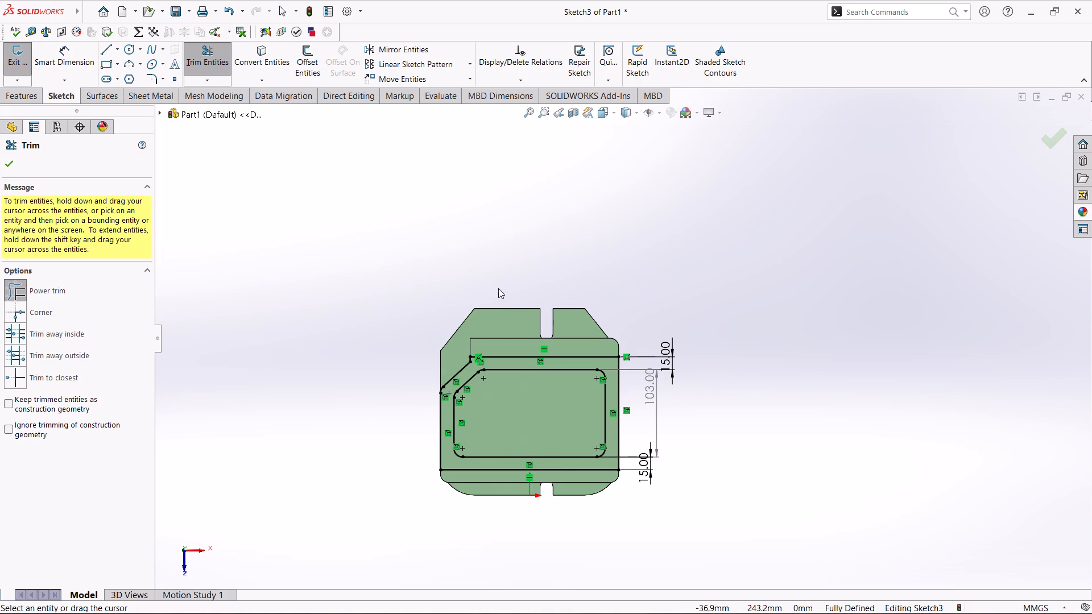
Fillet the two lower corners and the upper right corner of the outer outline with a 25 mm radius.
click(155, 81)
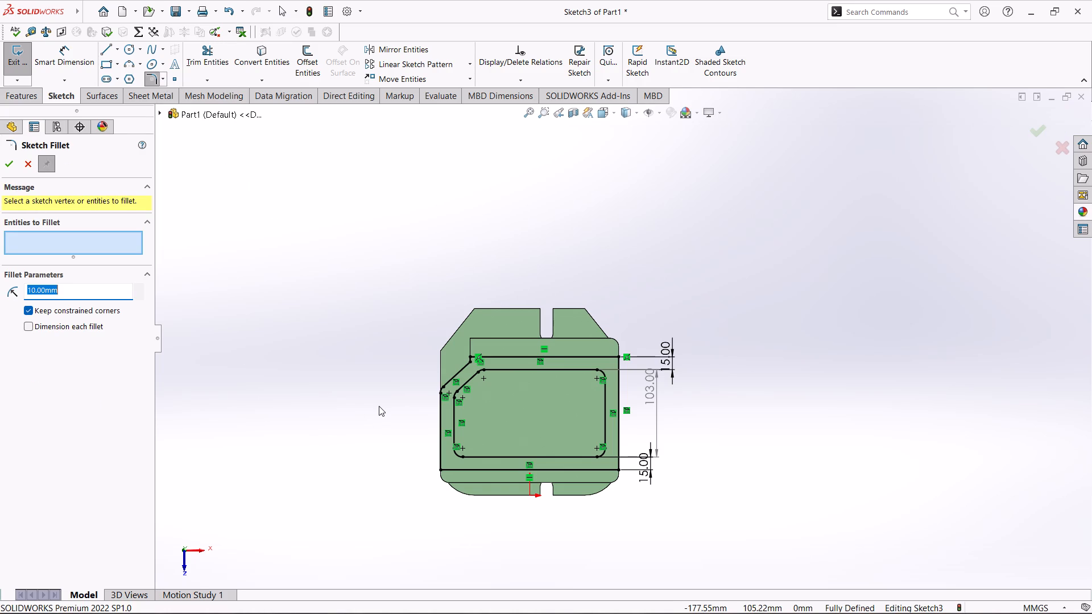
text(25)
key(Return)
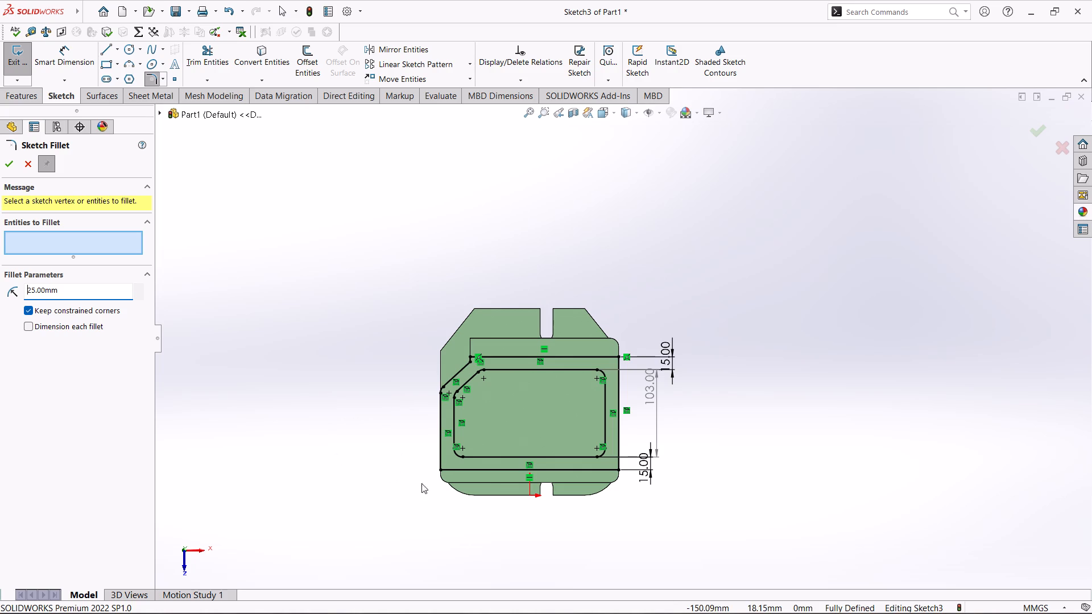
click(438, 470)
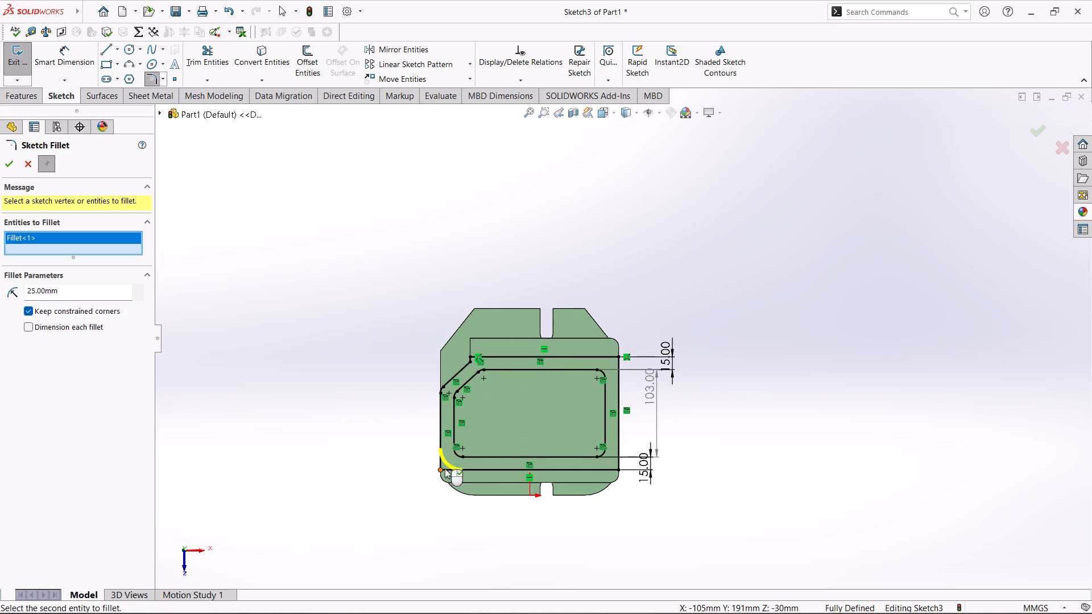
click(618, 468)
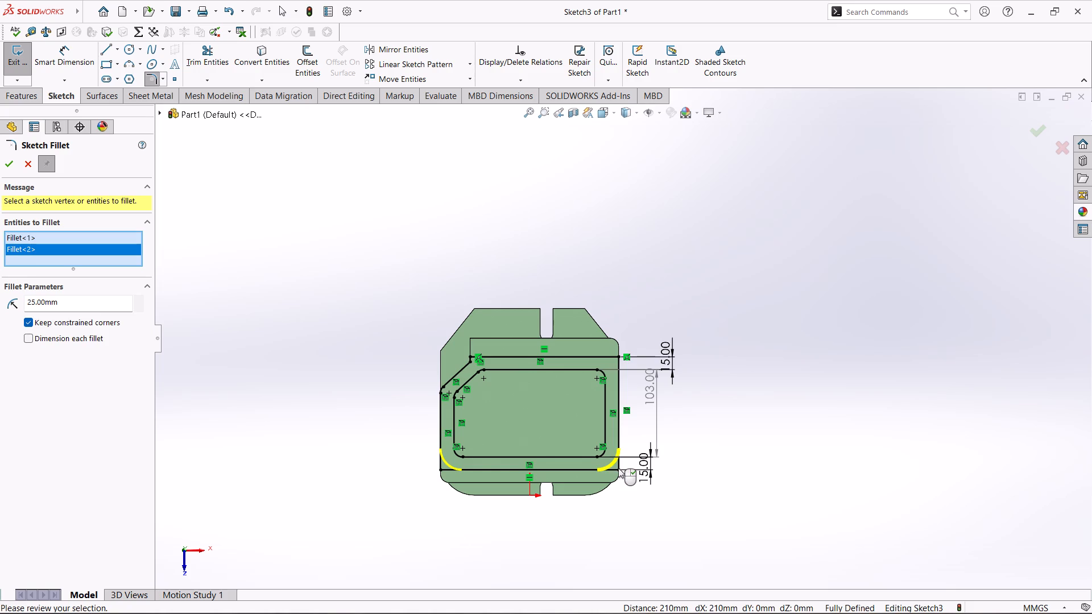
click(620, 355)
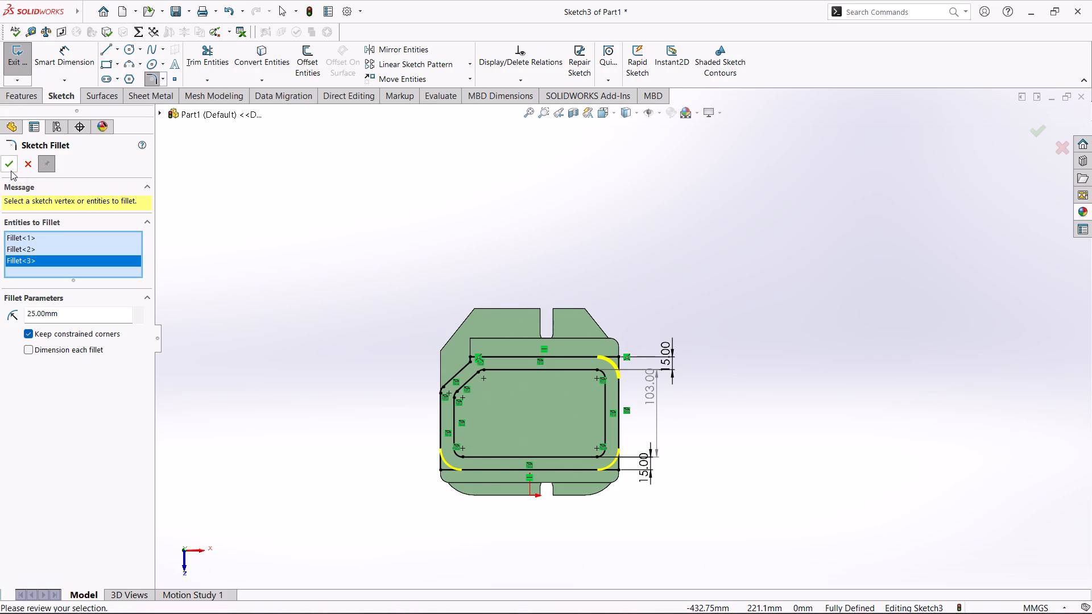
click(11, 170)
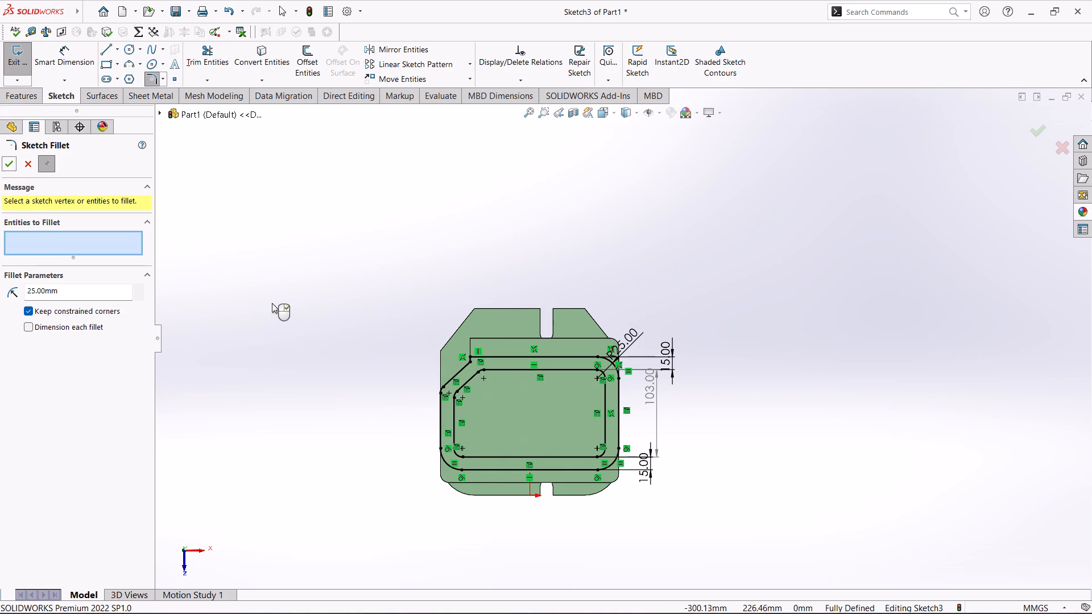
click(11, 160)
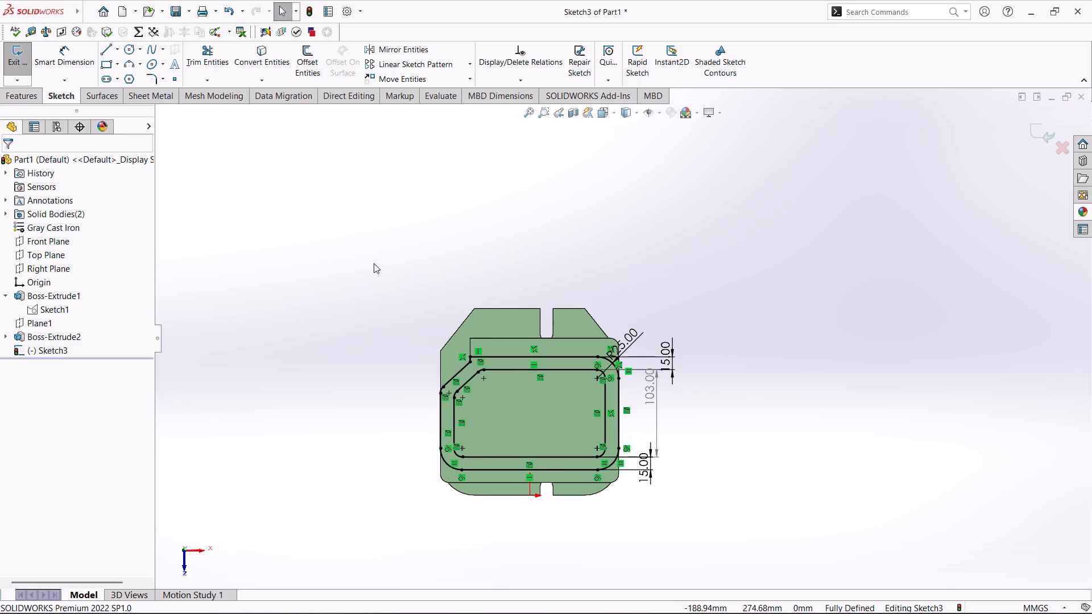
Extrude the frame profile as a boss Up To Surface, ending on the top face of the slotted base.
scroll(433, 388, down, 6)
scroll(510, 399, up, 6)
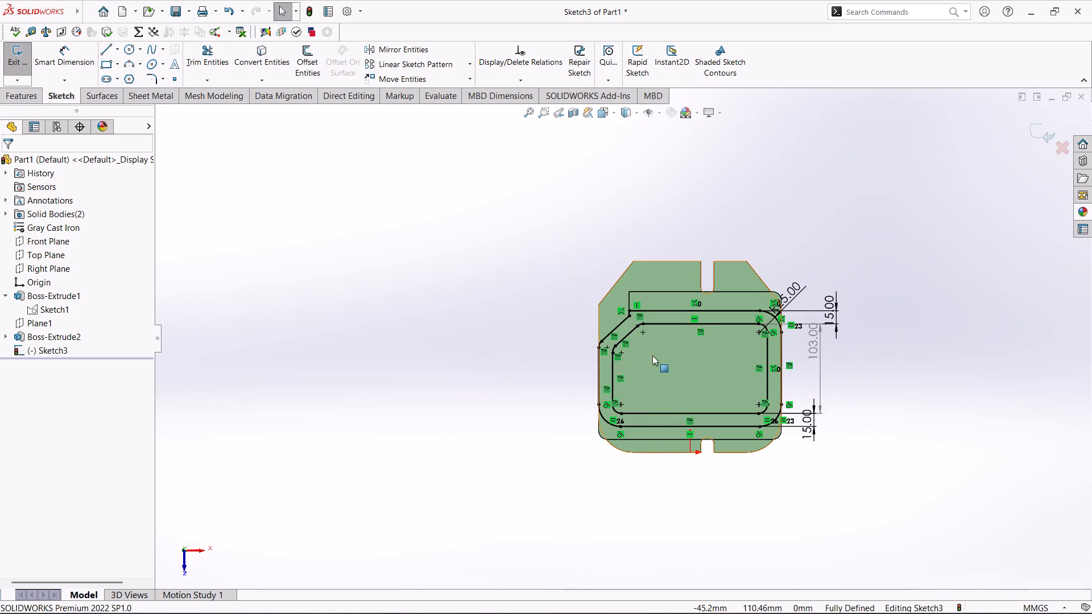
scroll(668, 350, down, 2)
click(19, 97)
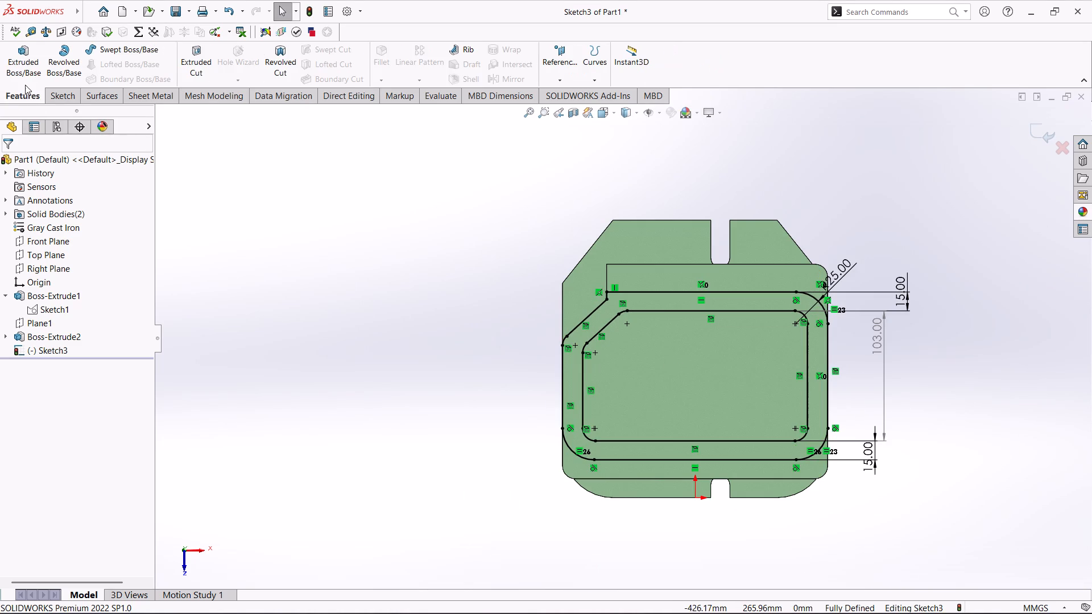
click(28, 66)
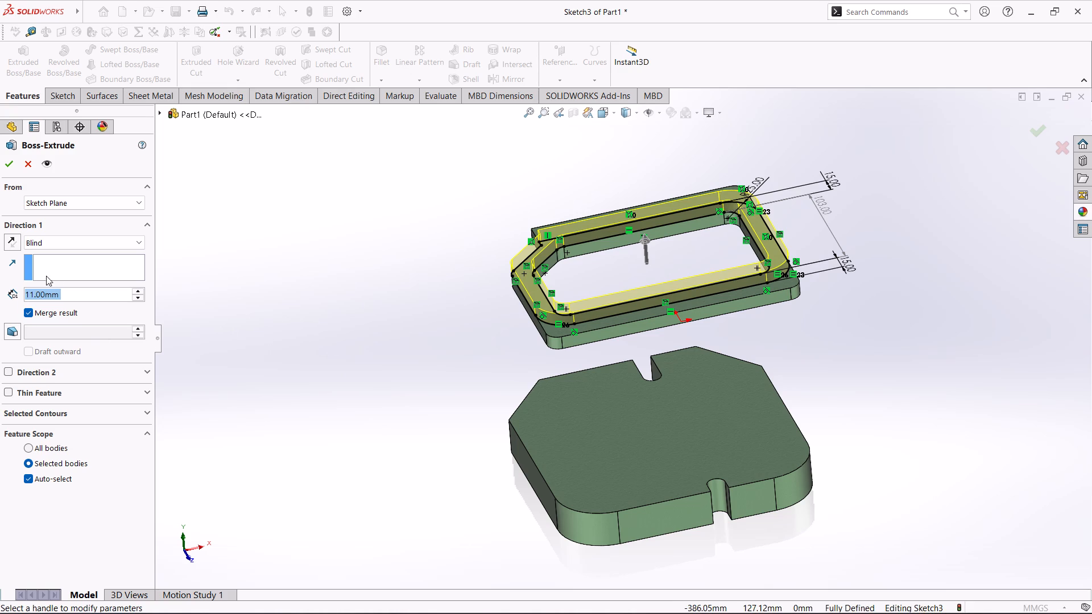
click(69, 240)
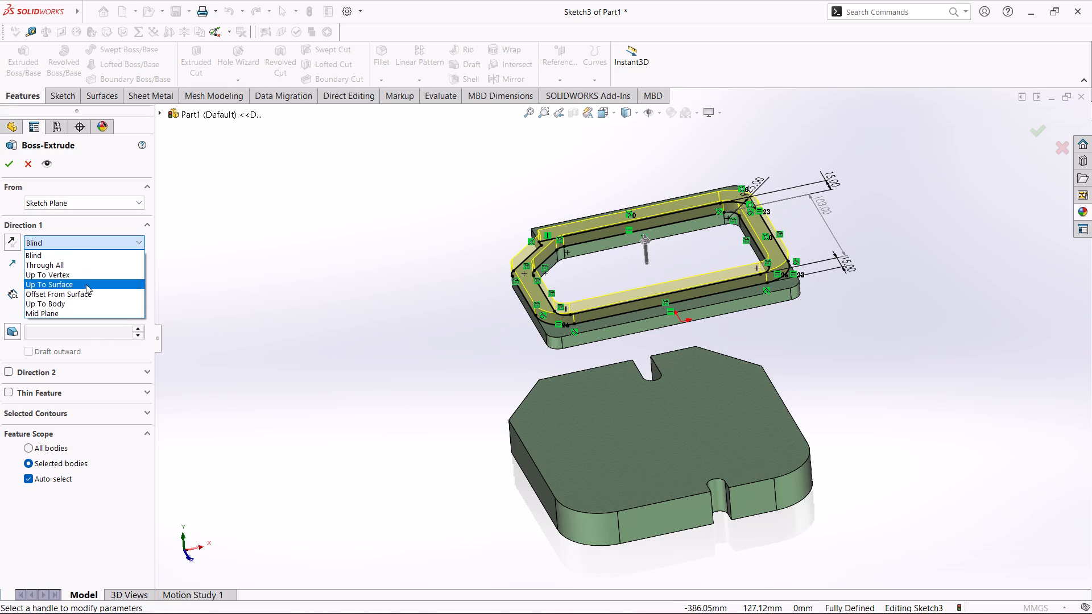
click(86, 284)
click(629, 484)
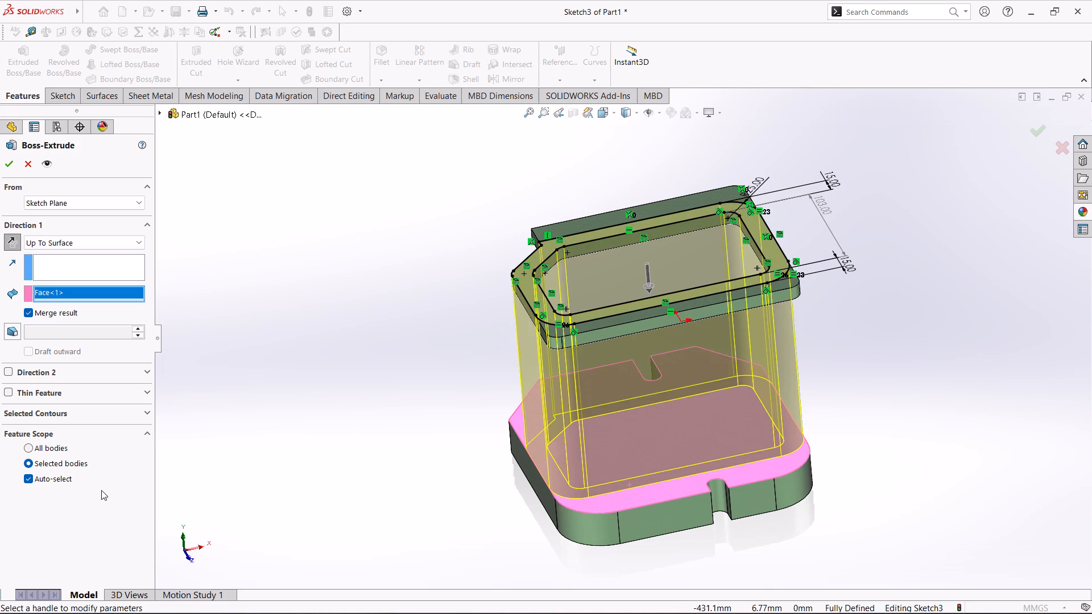
middle_drag(305, 395, 356, 343)
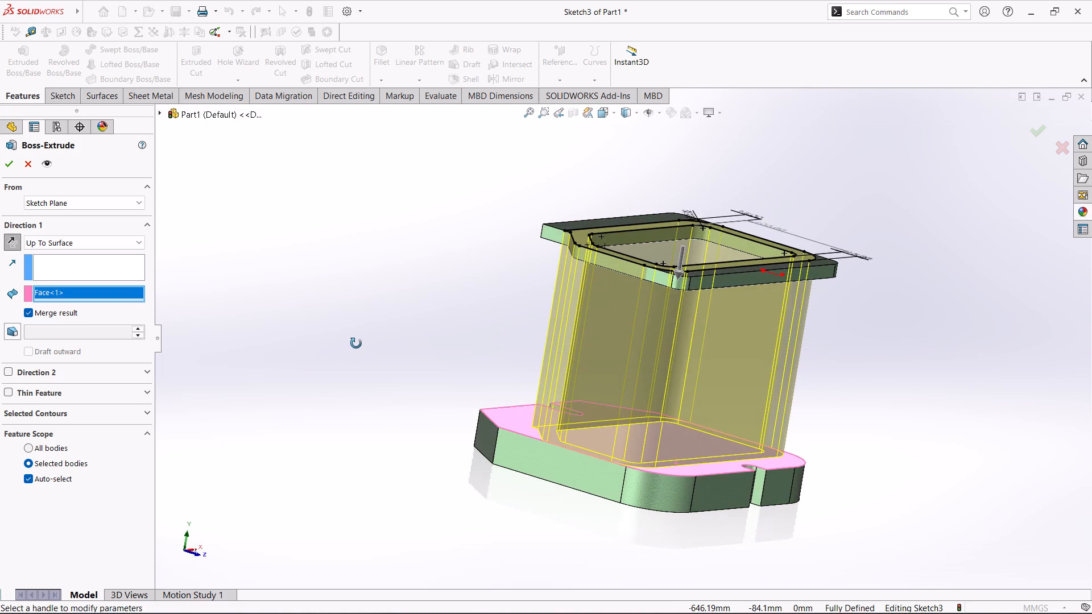
middle_drag(356, 343, 274, 367)
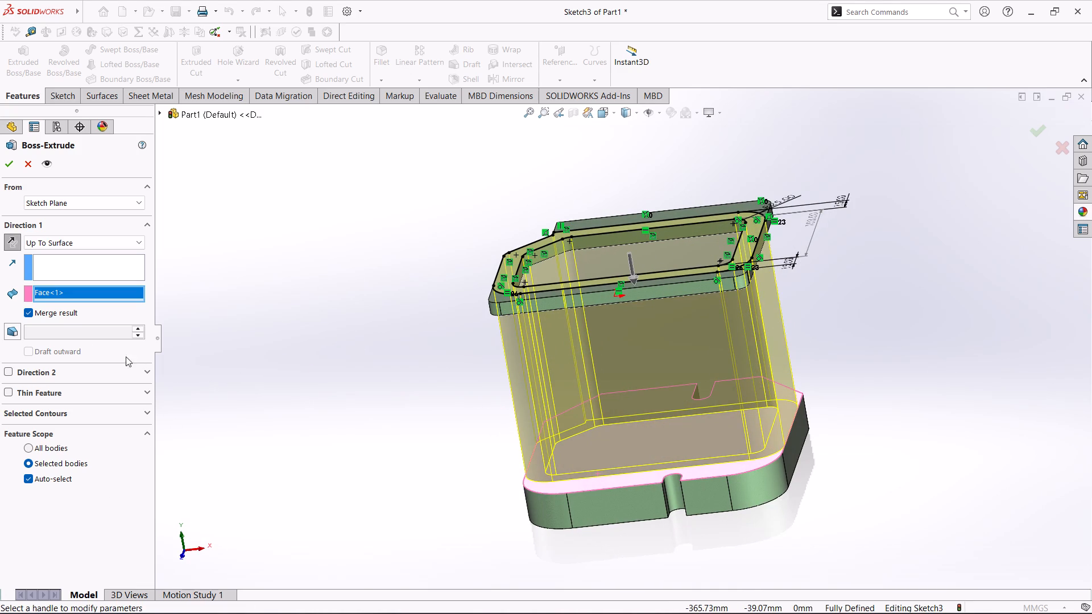
click(6, 165)
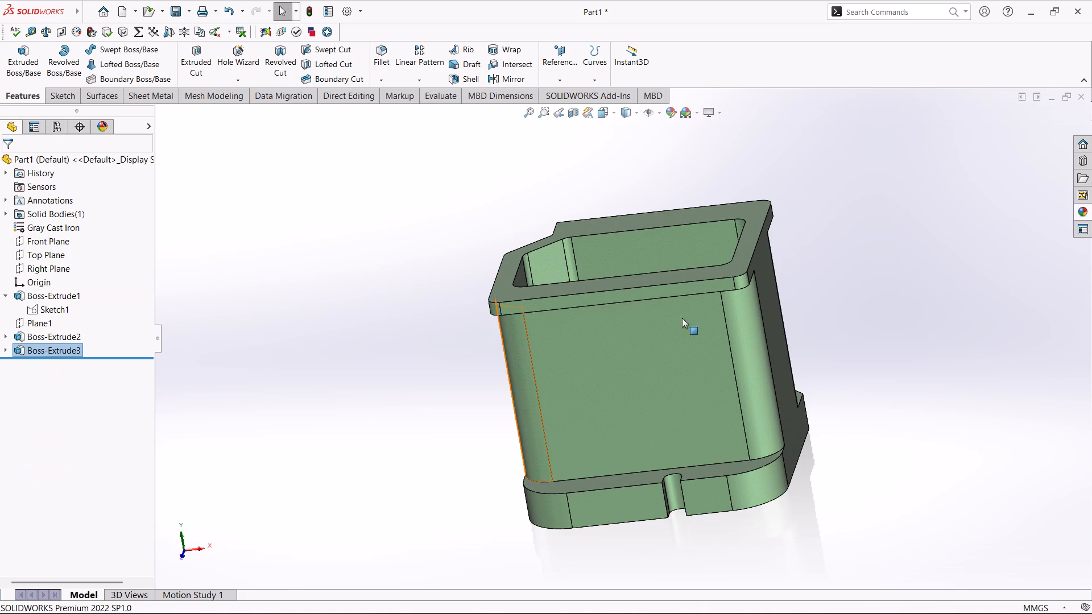
Examine the extruded walls, the inner opening and its floor from several sides.
middle_drag(864, 273, 852, 435)
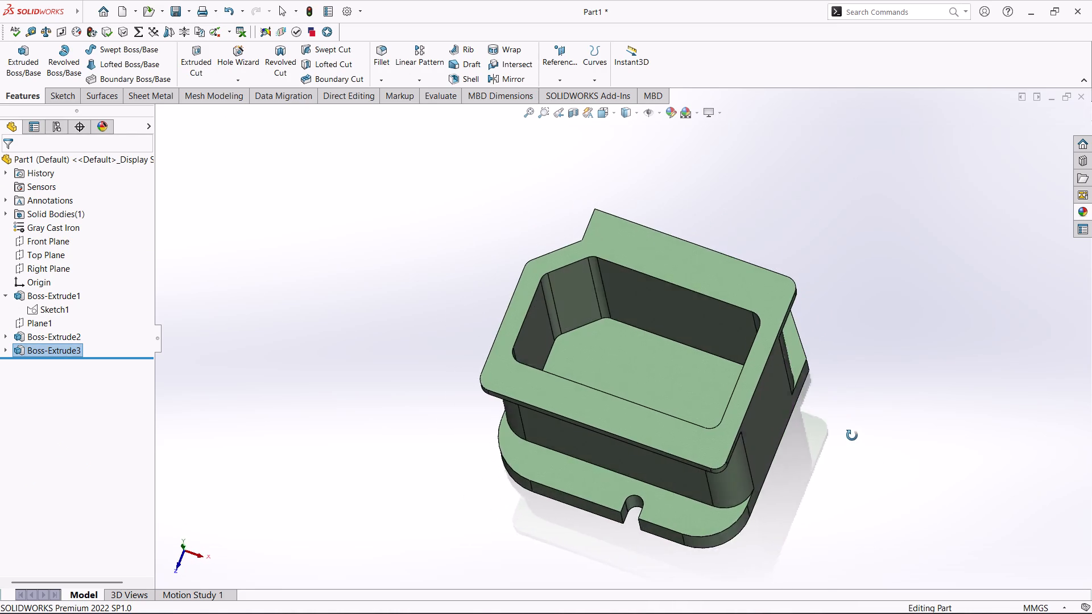
middle_drag(852, 435, 818, 380)
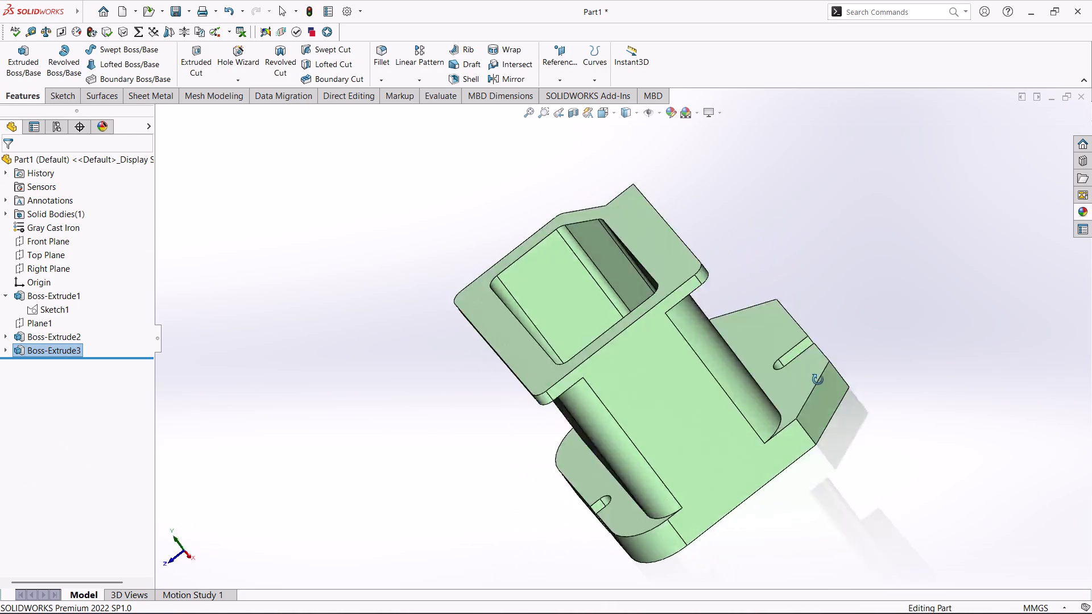
middle_drag(818, 380, 853, 290)
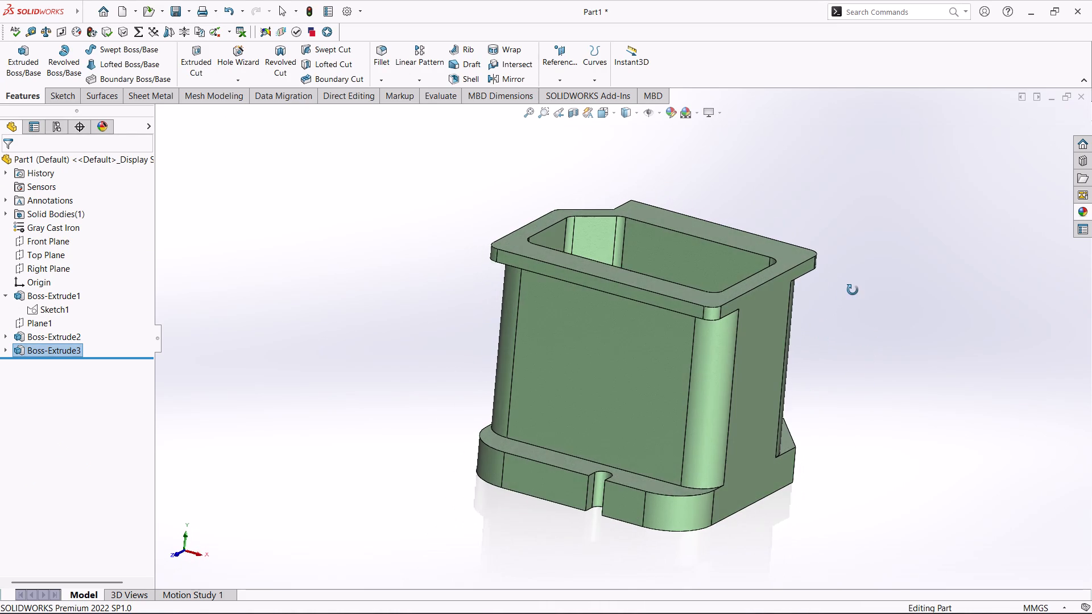
middle_drag(853, 290, 853, 298)
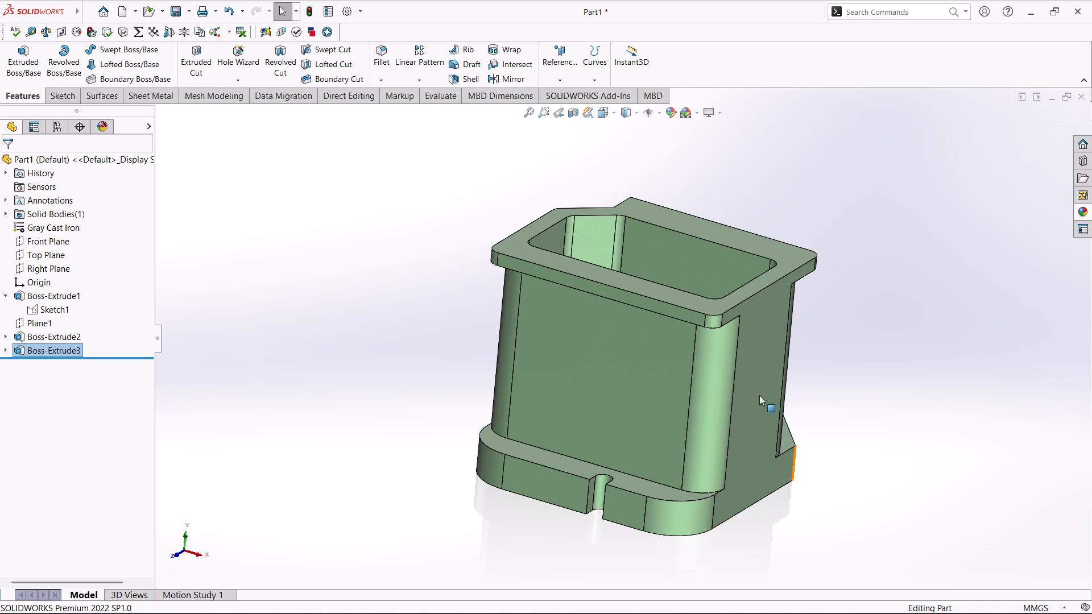
middle_drag(883, 377, 899, 480)
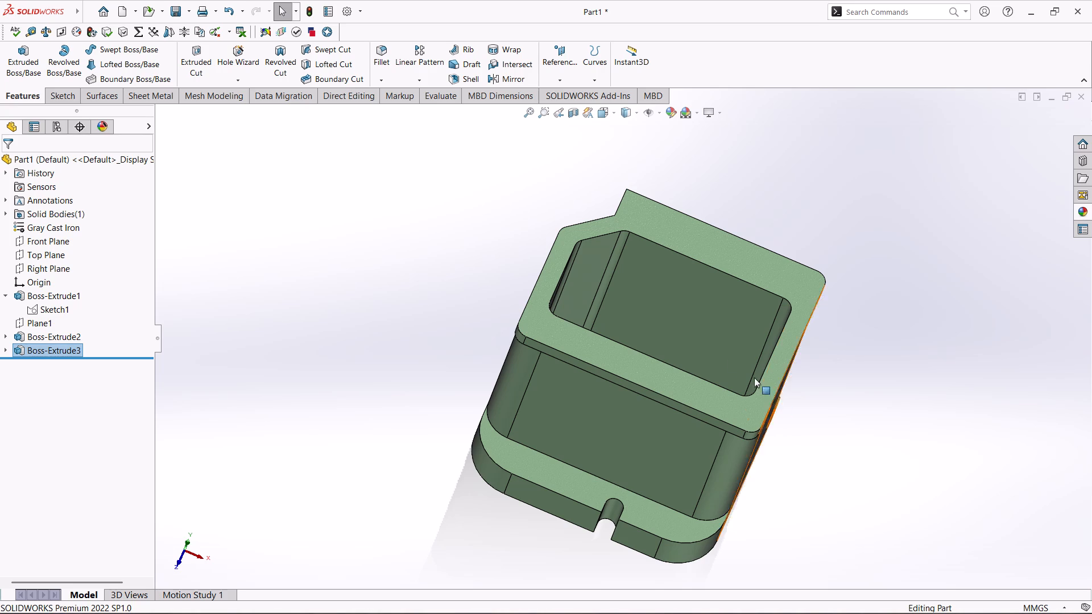
middle_drag(690, 397, 682, 438)
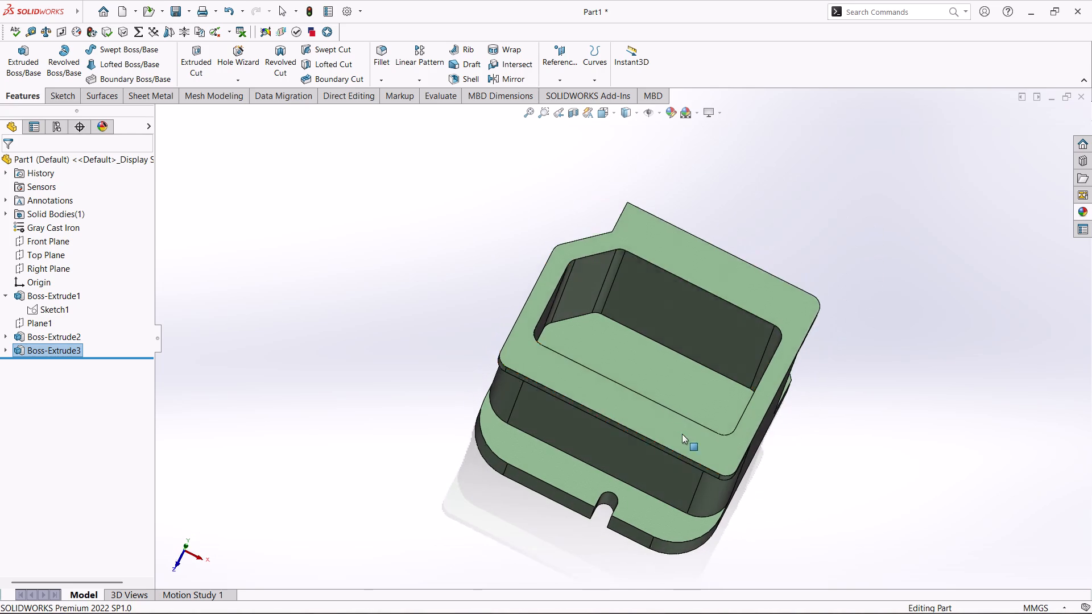
middle_drag(742, 419, 736, 432)
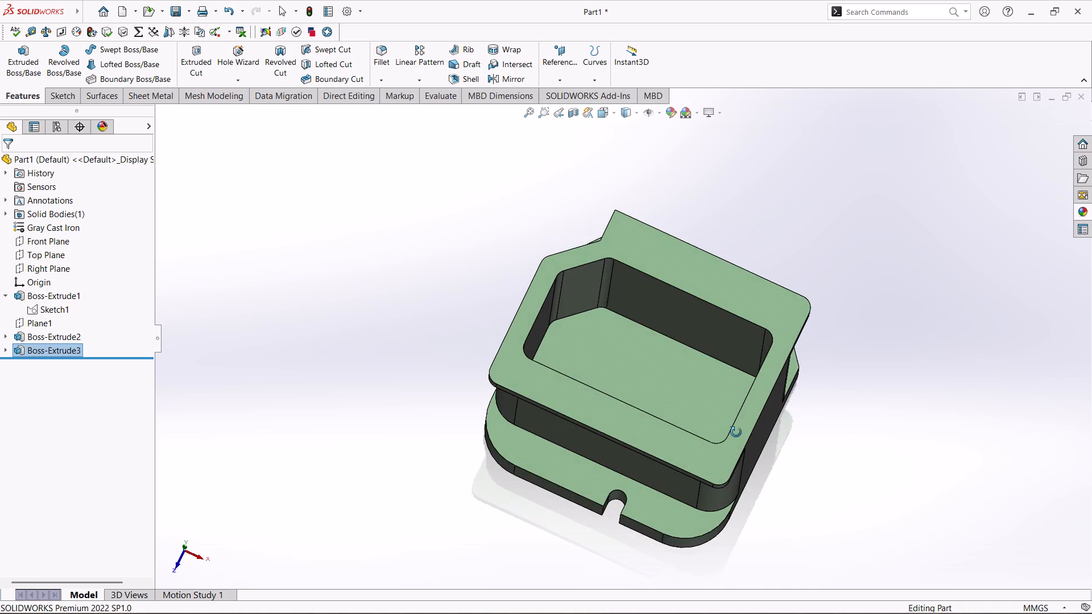
middle_drag(736, 432, 729, 478)
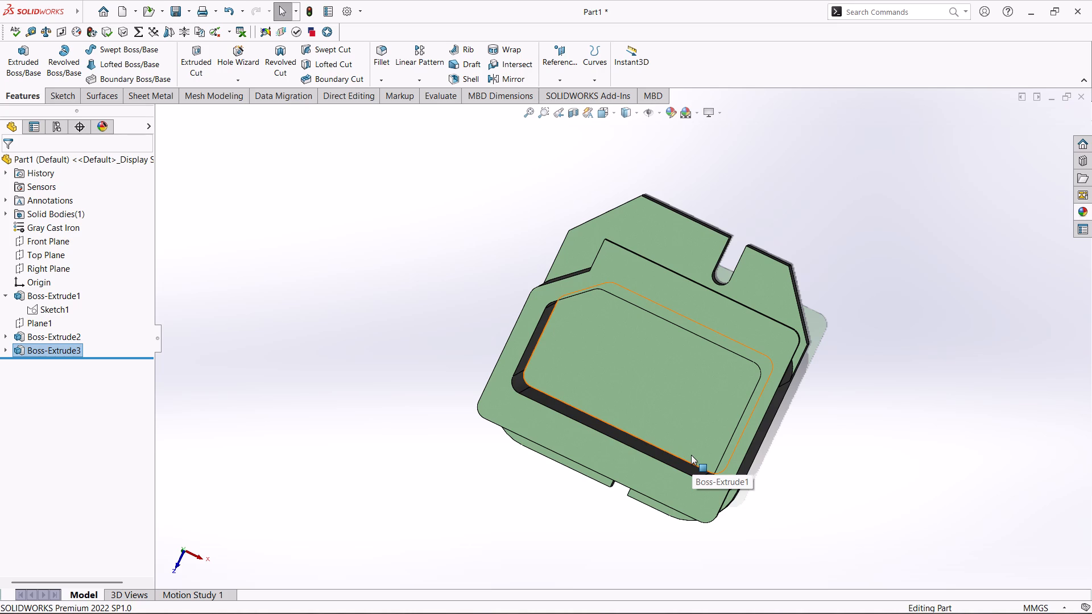
middle_drag(835, 426, 835, 425)
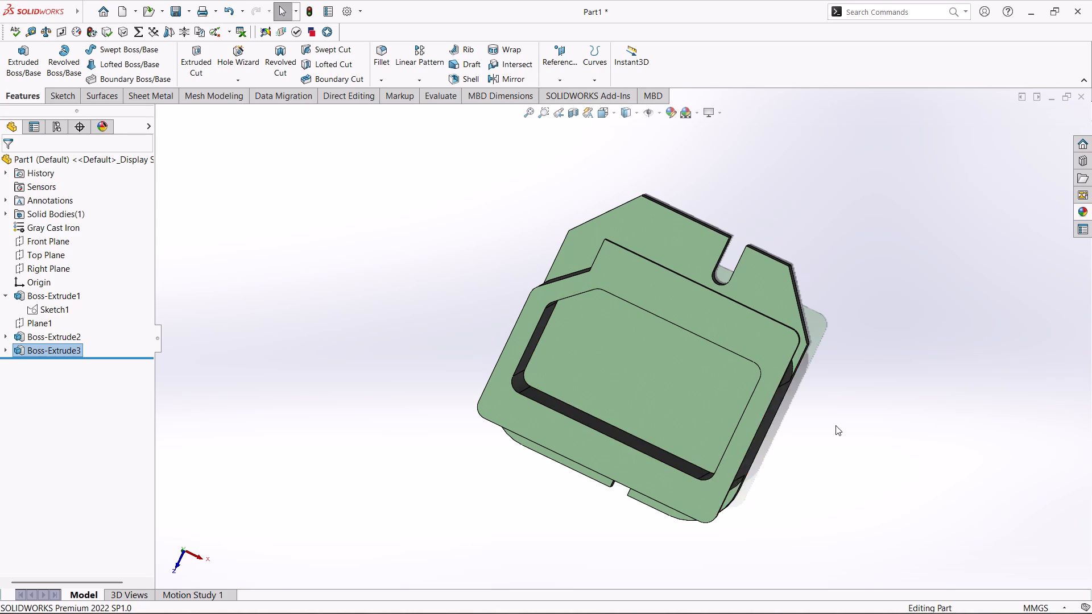
middle_drag(835, 425, 908, 454)
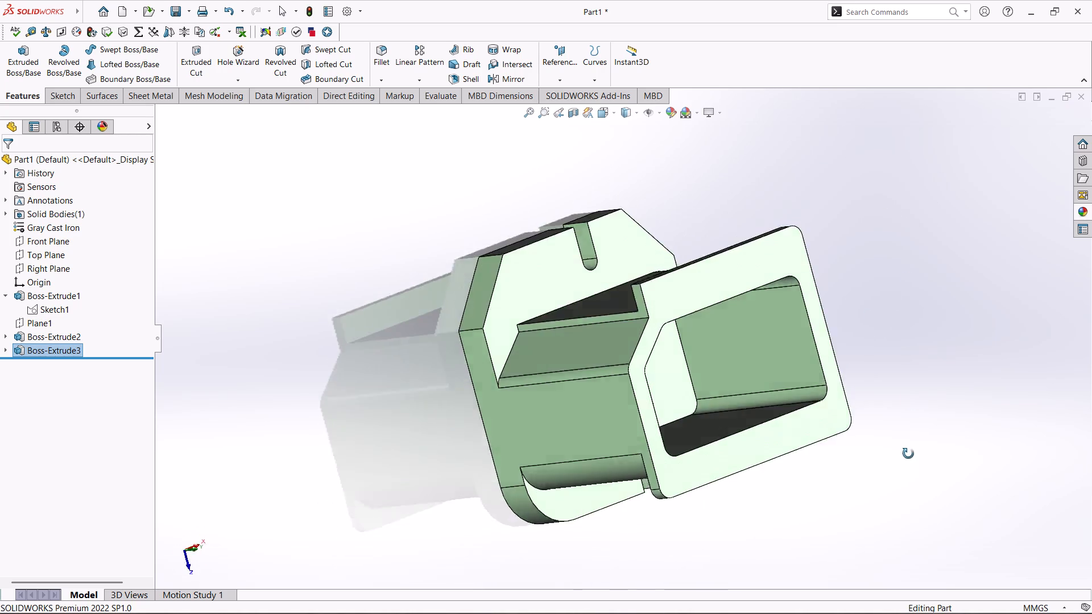
middle_drag(908, 454, 899, 338)
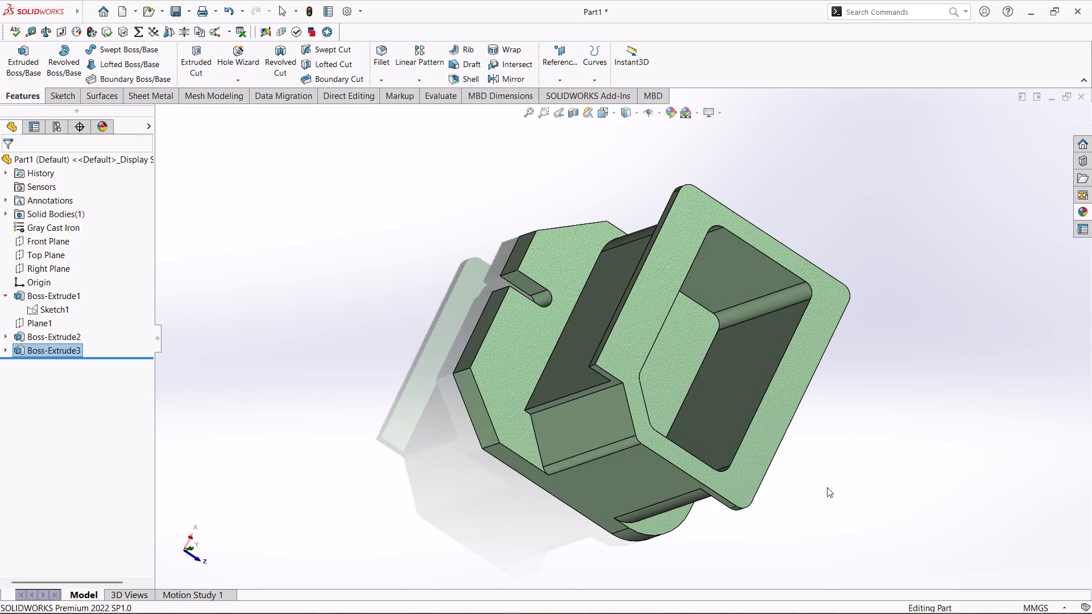
middle_drag(814, 491, 773, 521)
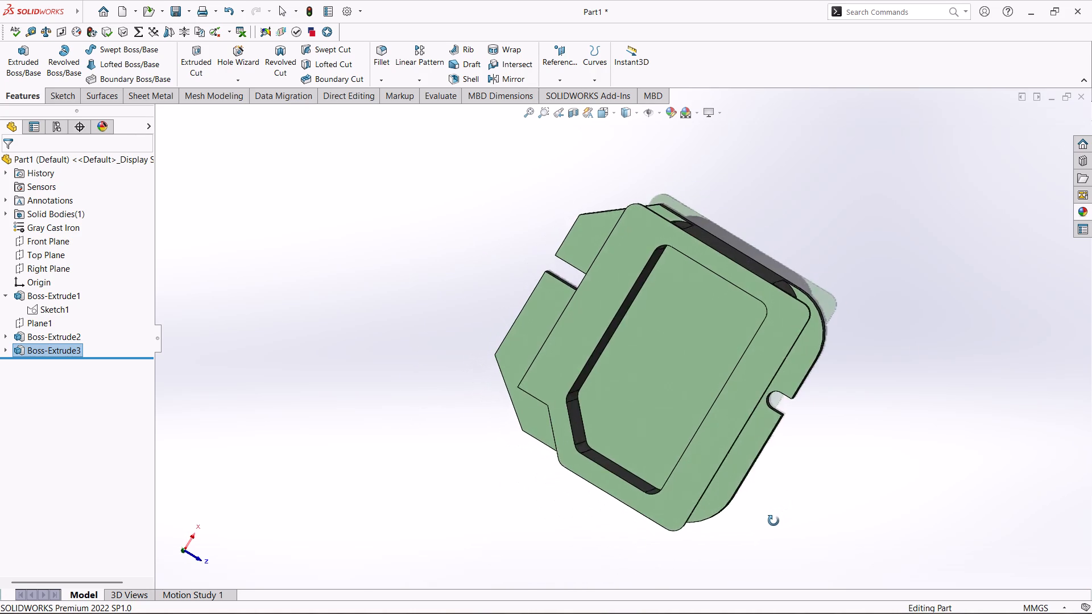
middle_drag(773, 521, 781, 522)
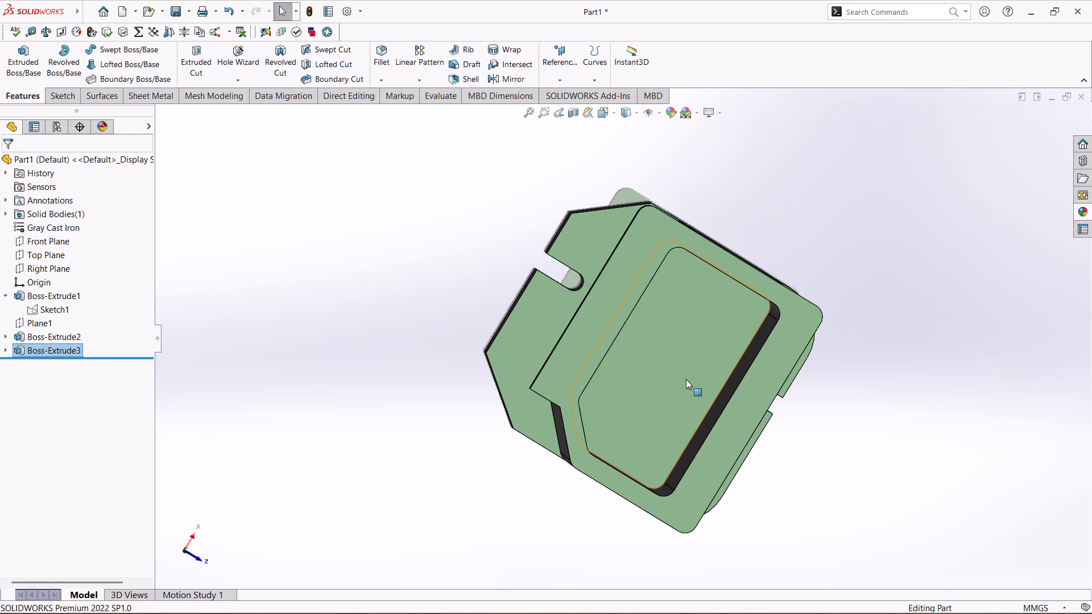
Start a sketch on the base face inside the inner opening and convert that face's outline into sketch entities.
click(687, 399)
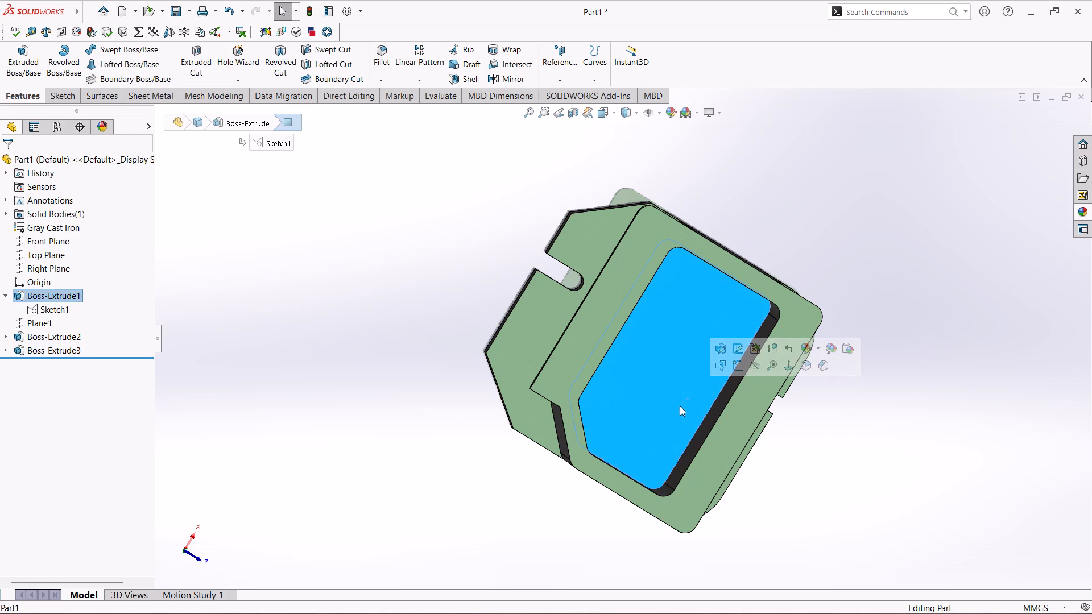
click(742, 370)
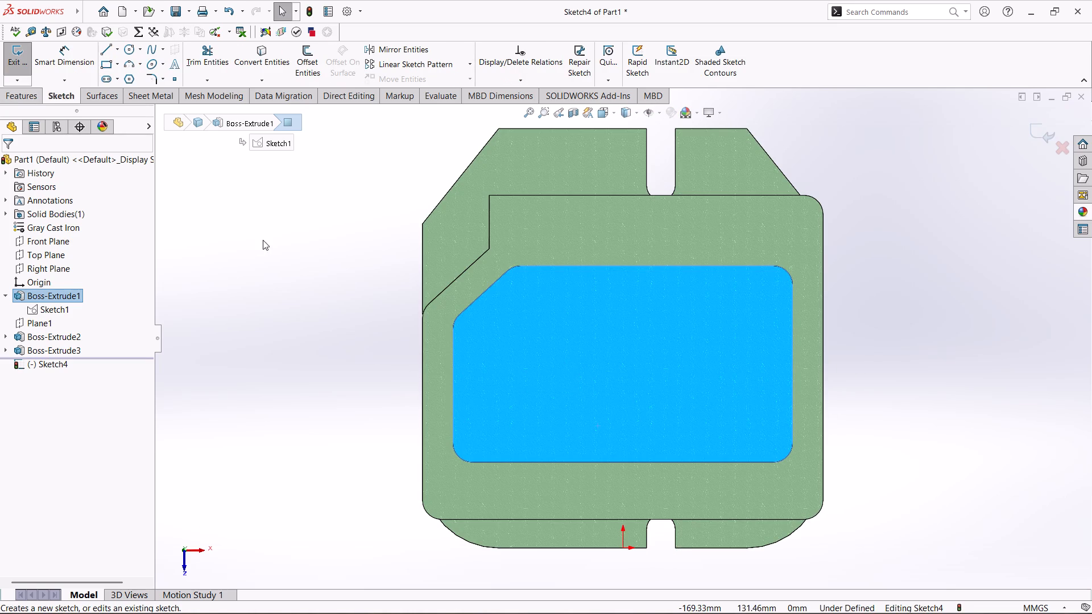
click(269, 56)
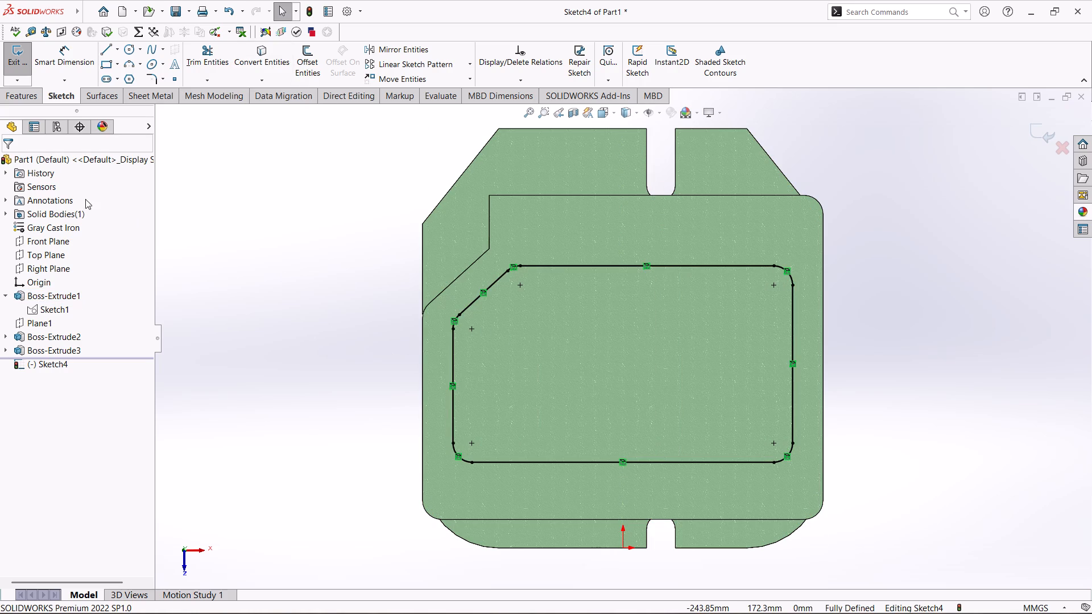
Cut-extrude the converted inner outline into the base with a Blind depth of 10 mm.
click(16, 94)
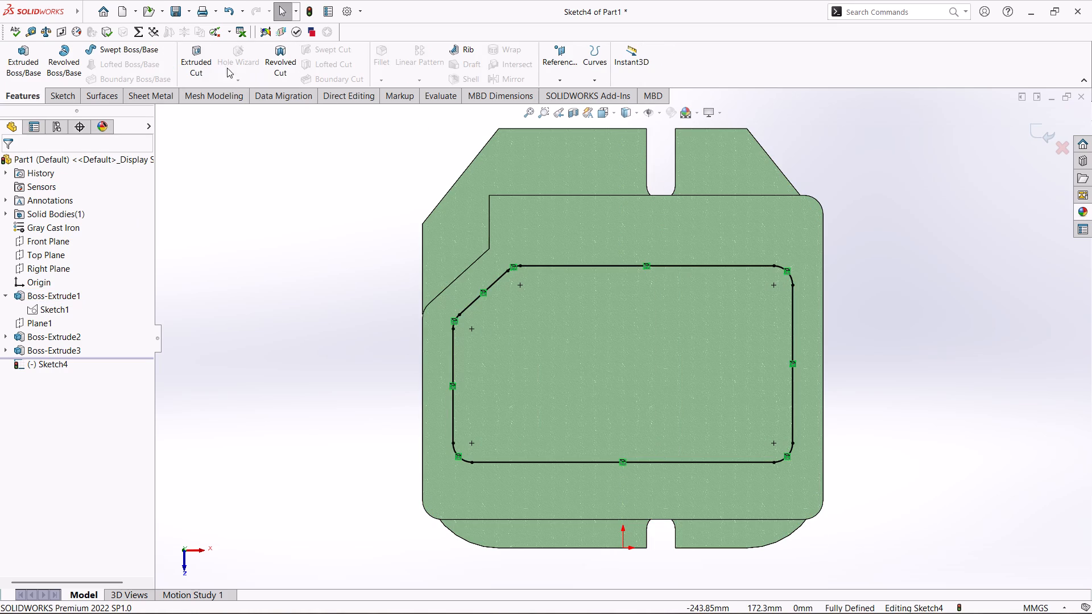
click(194, 68)
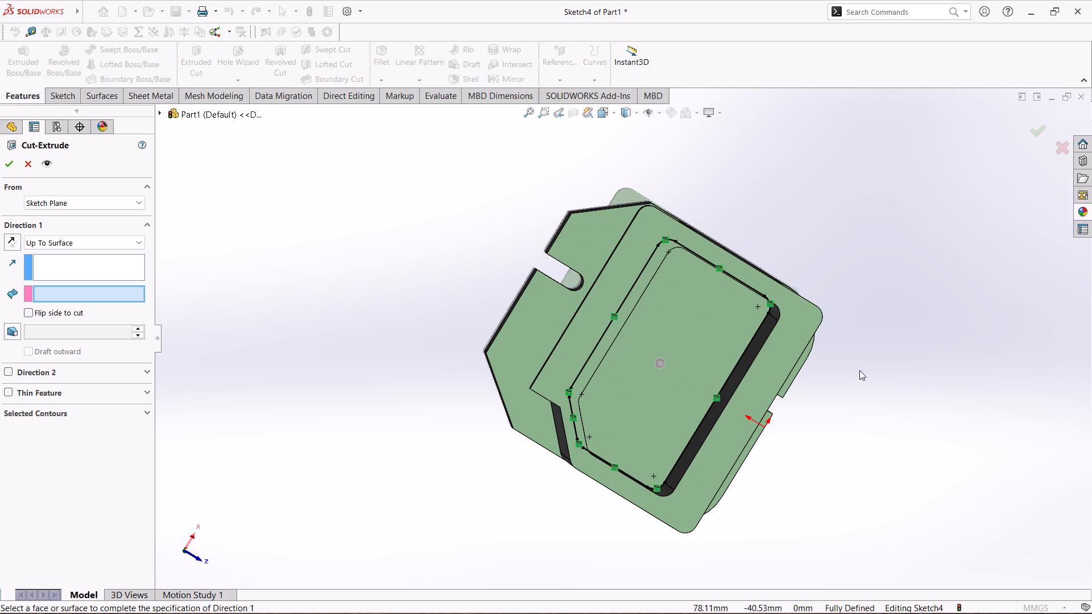
scroll(859, 370, up, 1)
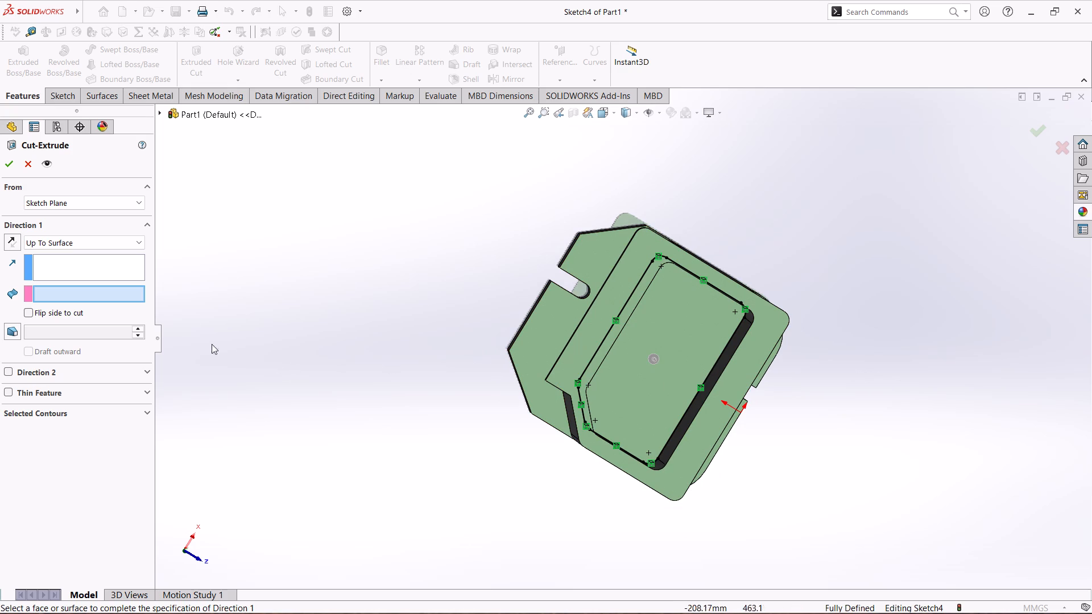
click(57, 242)
click(68, 256)
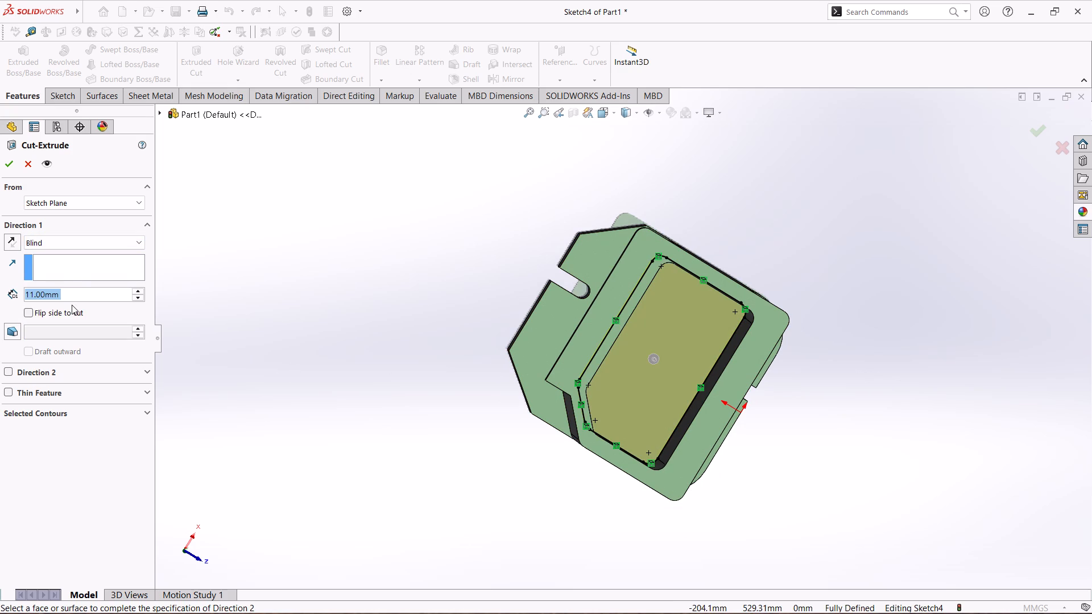
text(10)
key(Return)
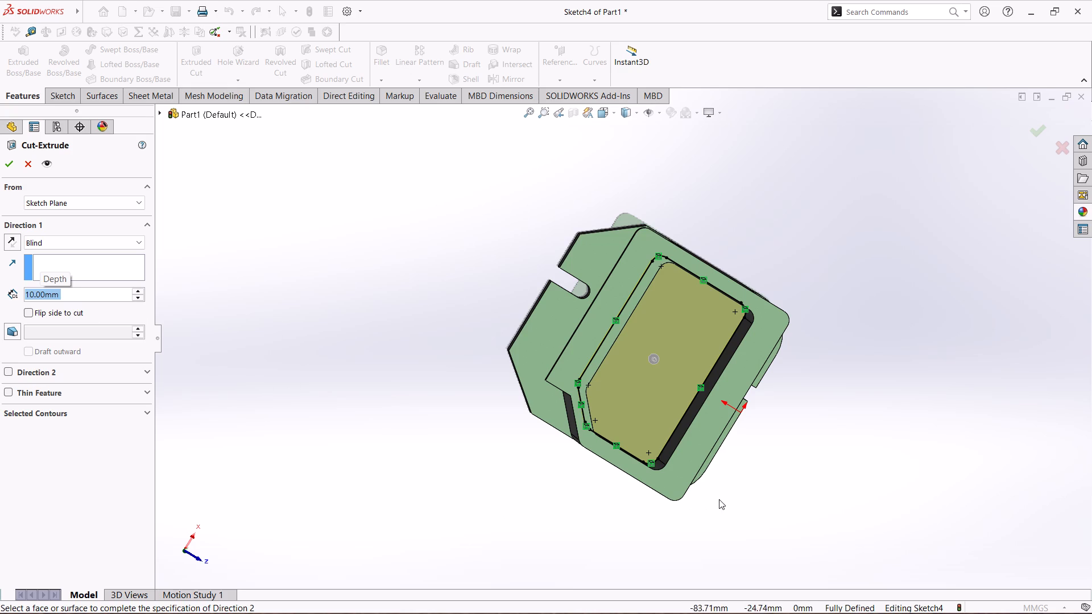
middle_drag(719, 499, 673, 301)
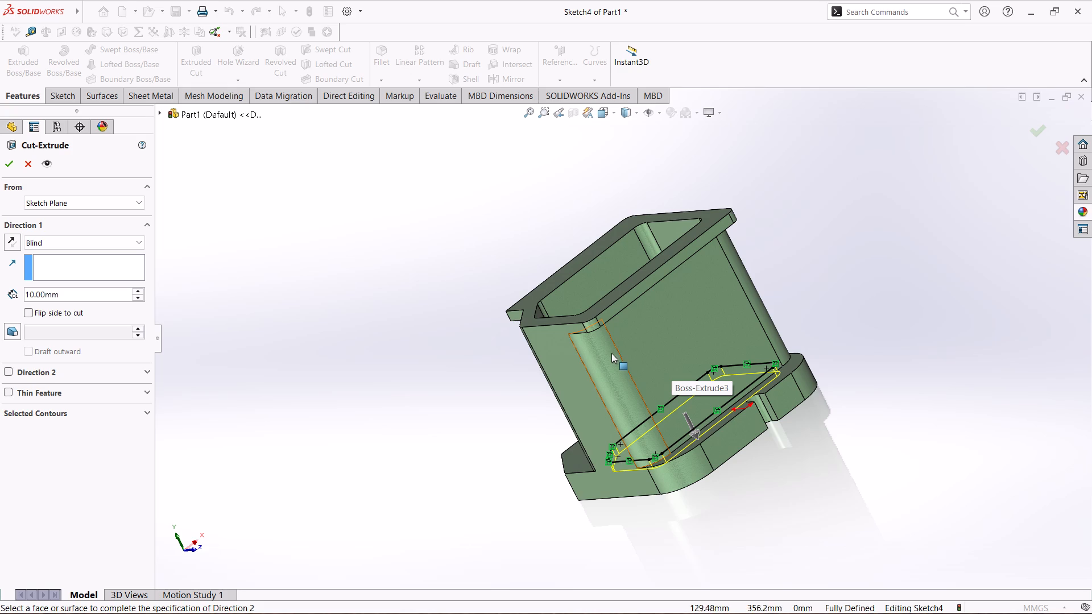
drag(804, 438, 855, 525)
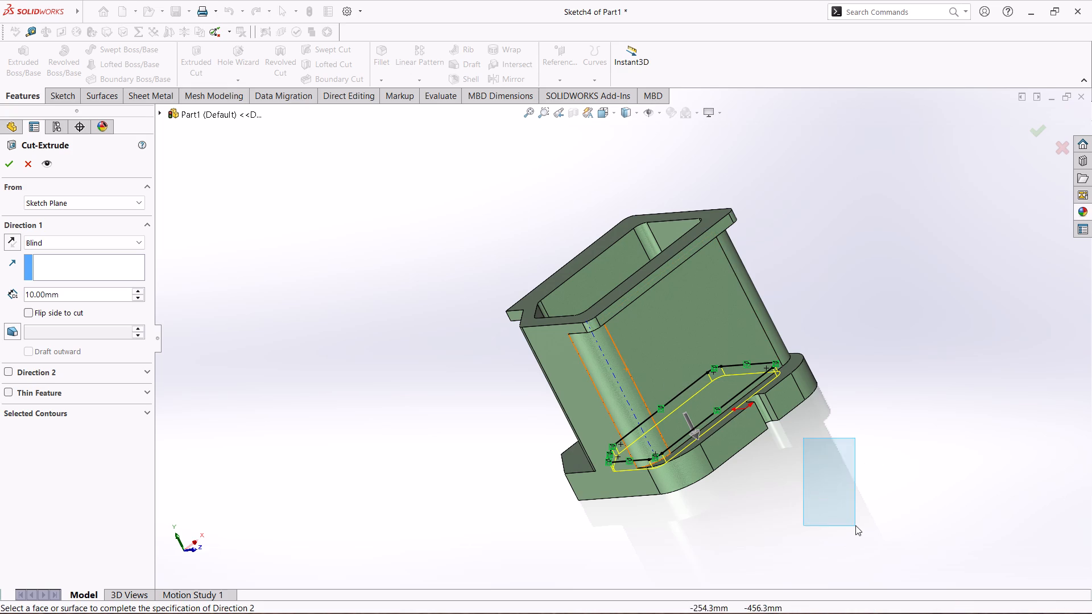
drag(855, 525, 856, 525)
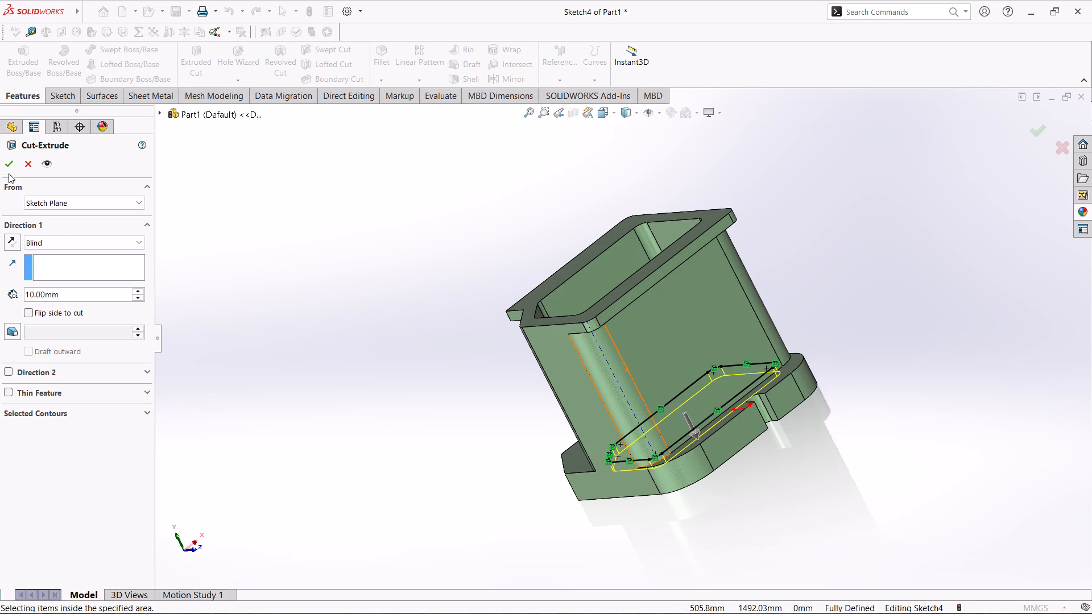
click(9, 169)
Inspect the cut inside the hollow walls using a temporary section view on the Right Plane.
middle_drag(760, 217, 817, 350)
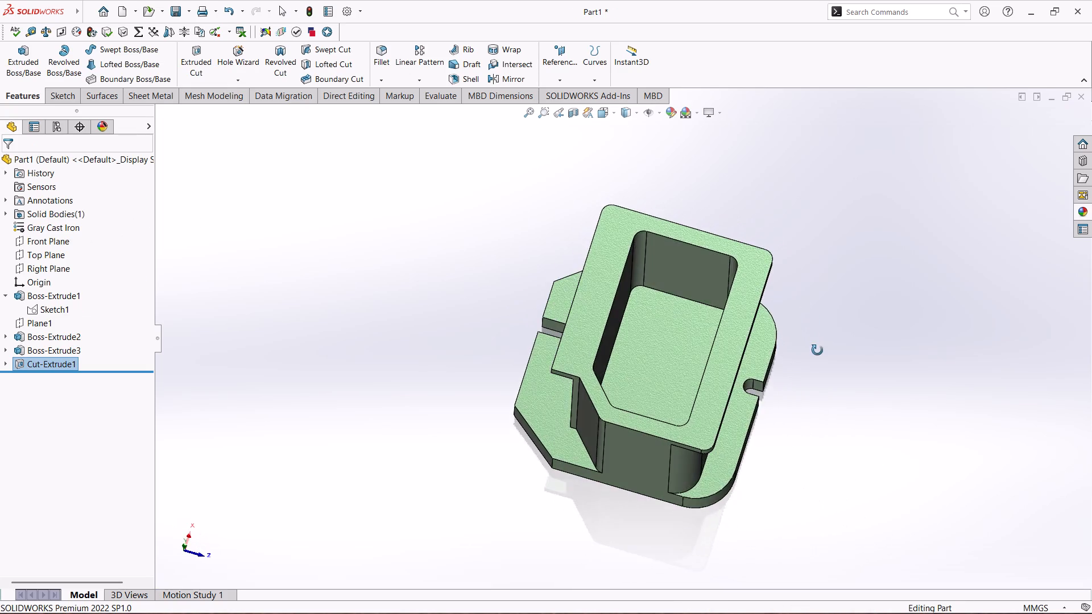
middle_drag(817, 350, 802, 305)
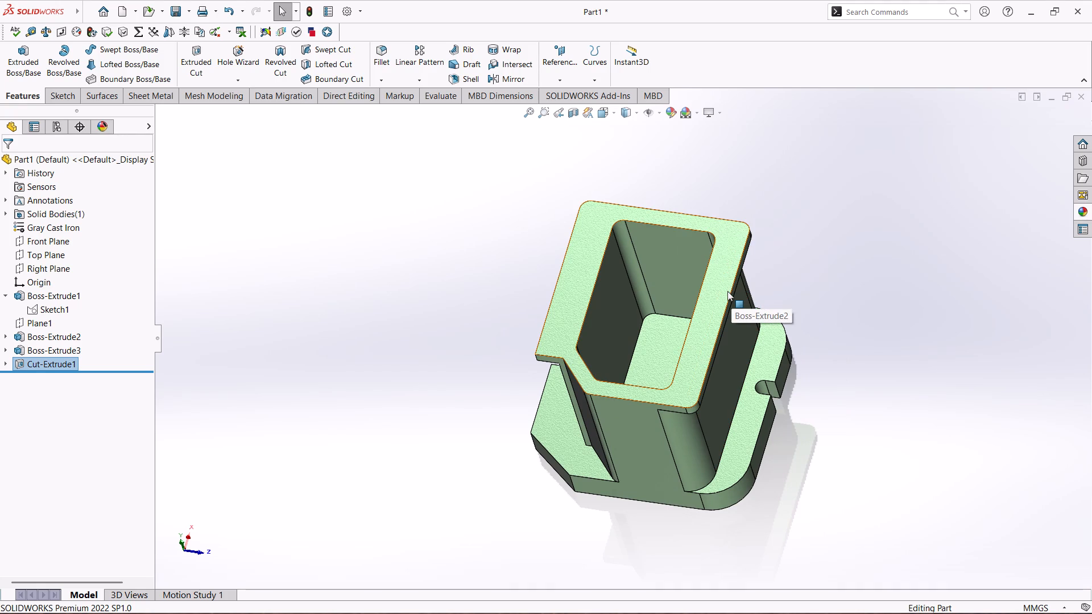
click(573, 113)
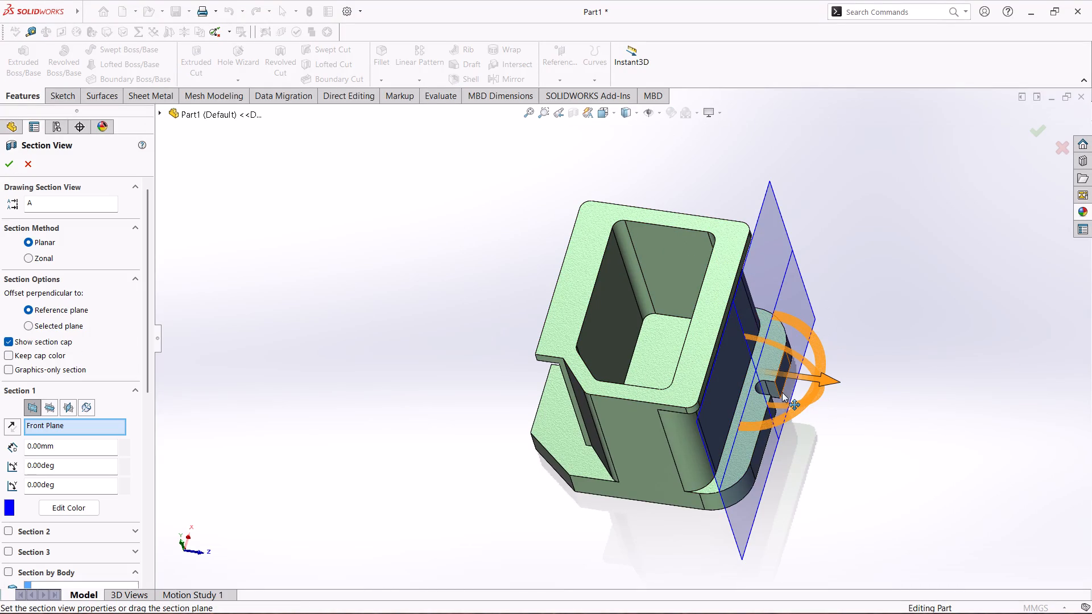
click(68, 412)
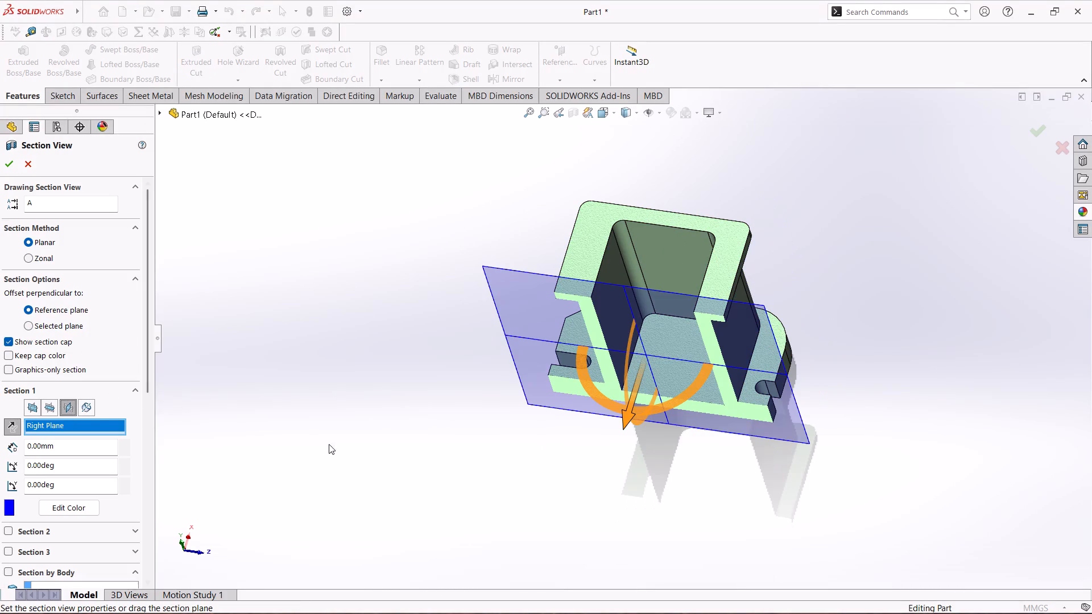
middle_drag(752, 473, 760, 368)
scroll(667, 418, down, 4)
scroll(555, 294, up, 3)
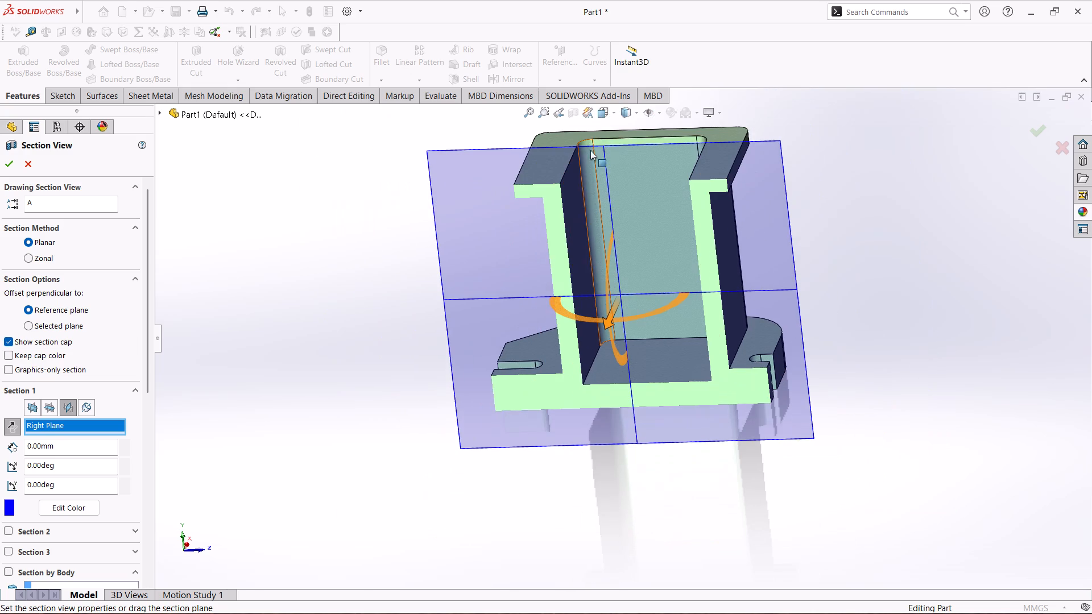
click(28, 172)
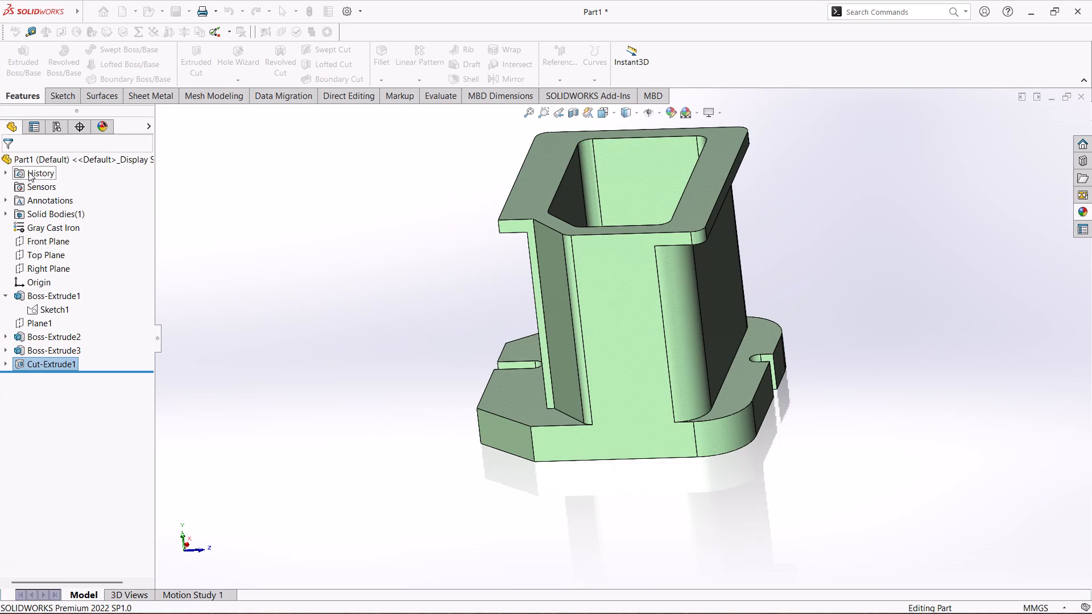
On the top frame's stepped-side edge face, sketch a vertical line about 66 mm down from its lower edge and a tangent arc ending at the angled wall.
scroll(695, 472, up, 2)
scroll(756, 303, down, 2)
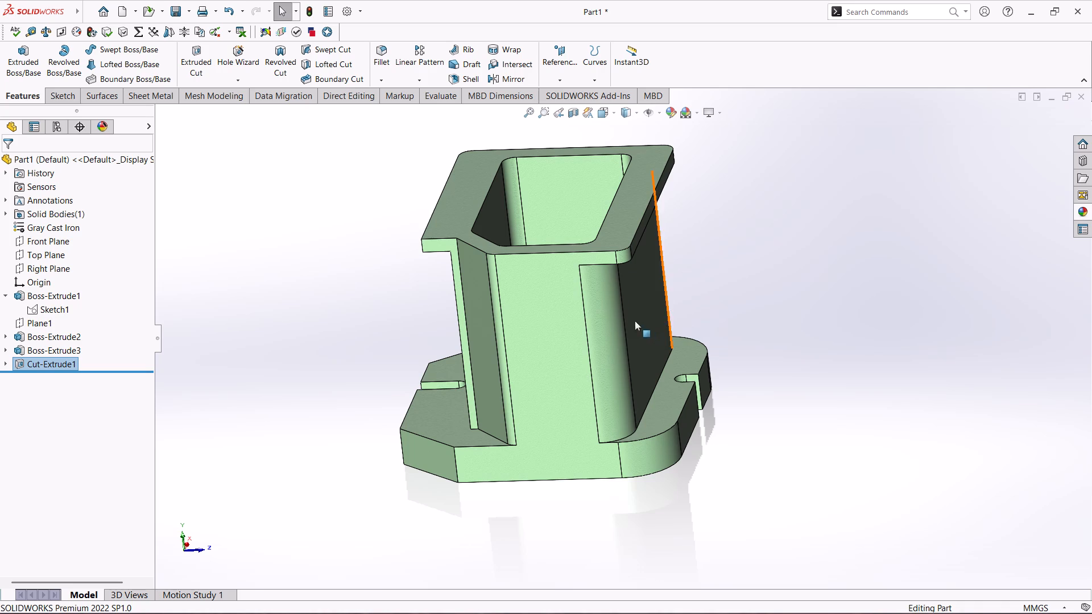
middle_drag(866, 384, 945, 348)
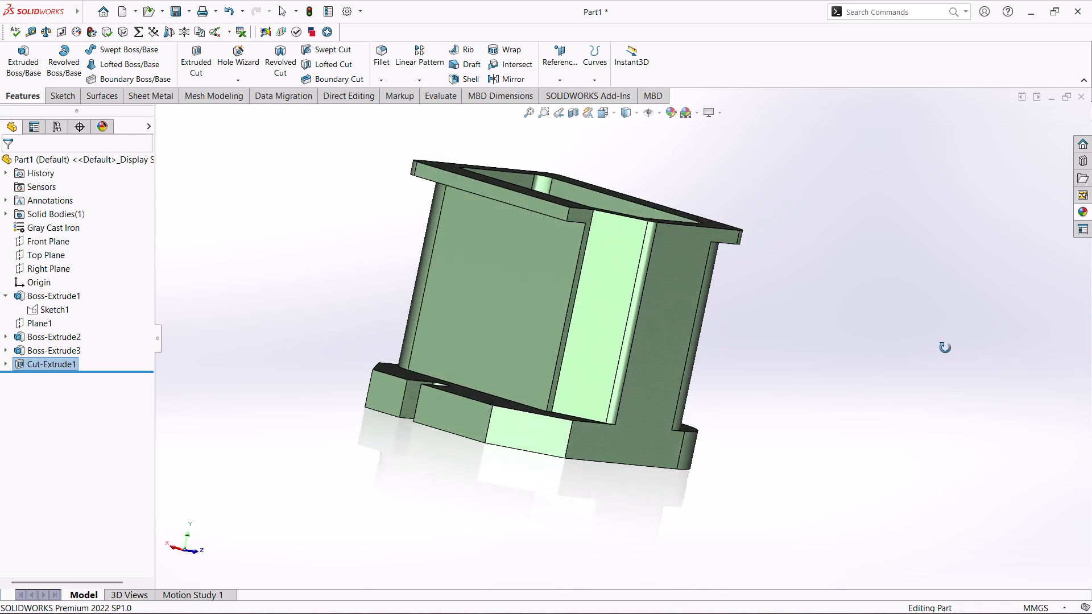
middle_drag(945, 348, 974, 388)
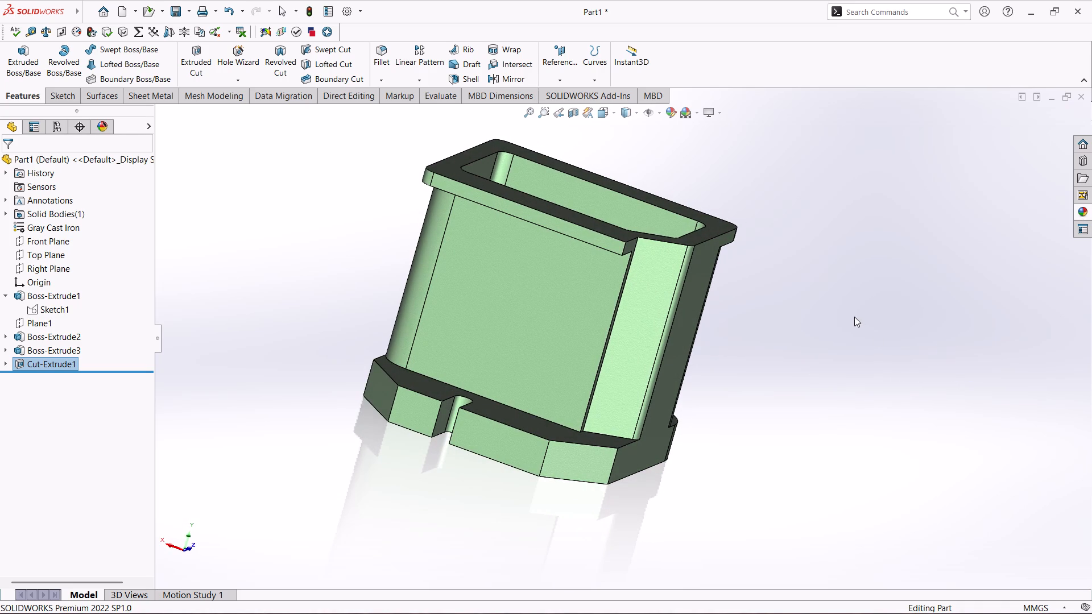
middle_drag(854, 317, 861, 404)
scroll(833, 384, up, 3)
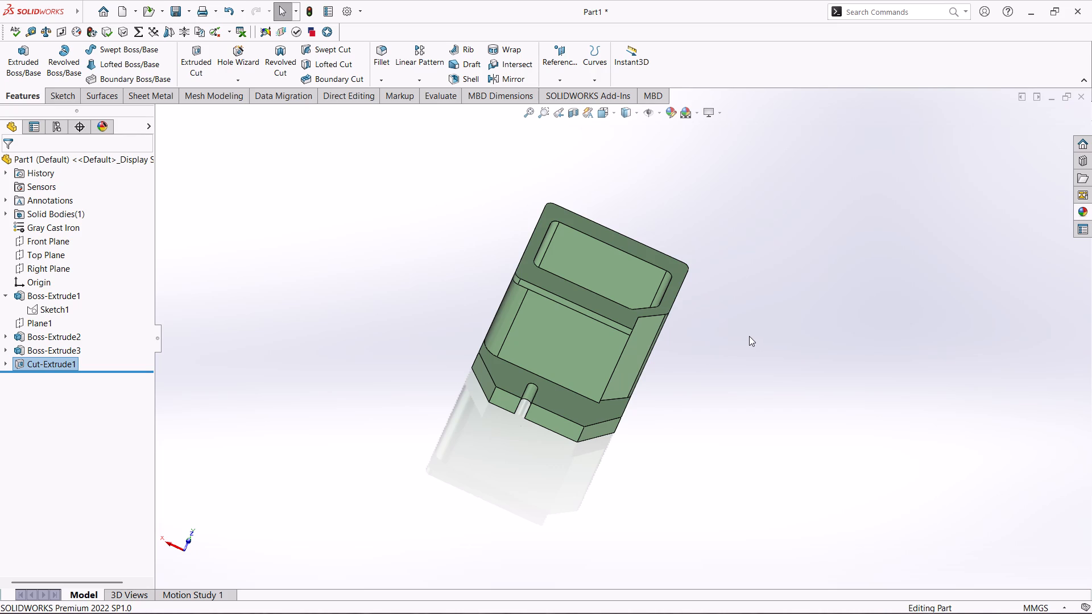
click(590, 313)
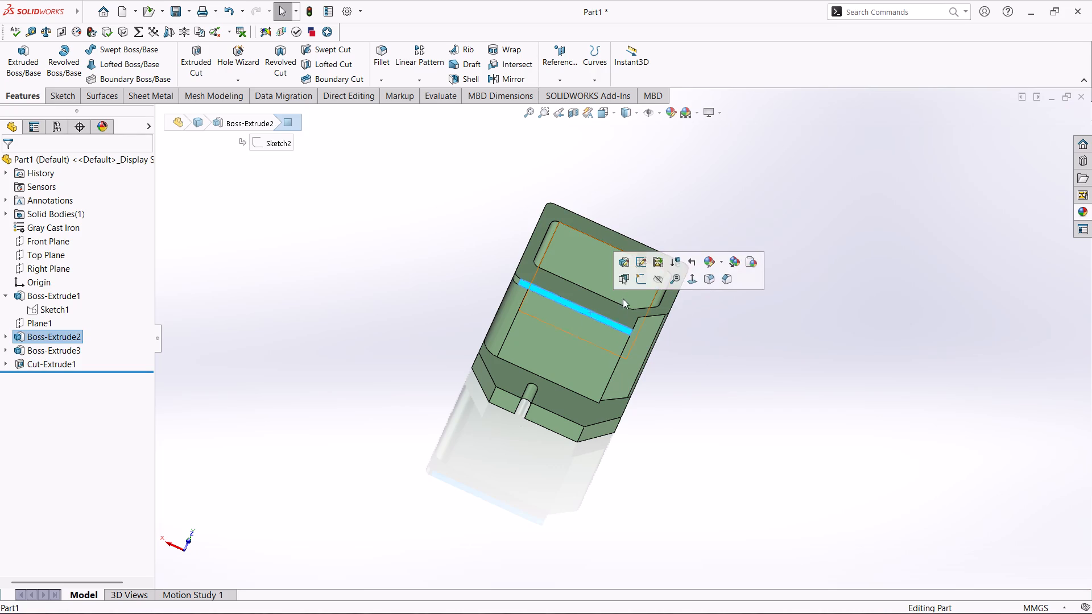
click(639, 276)
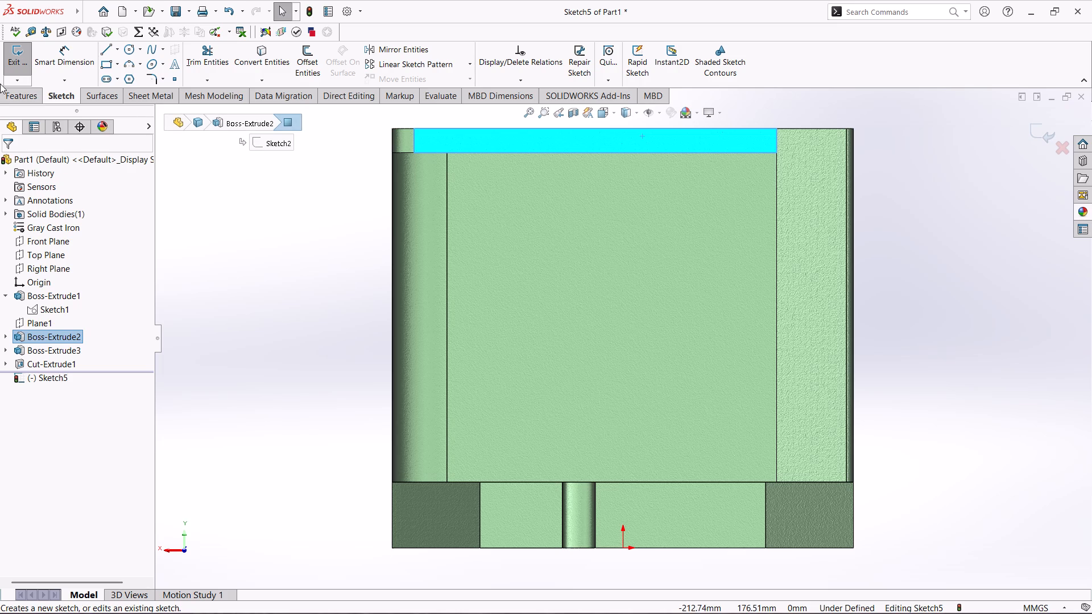
click(105, 48)
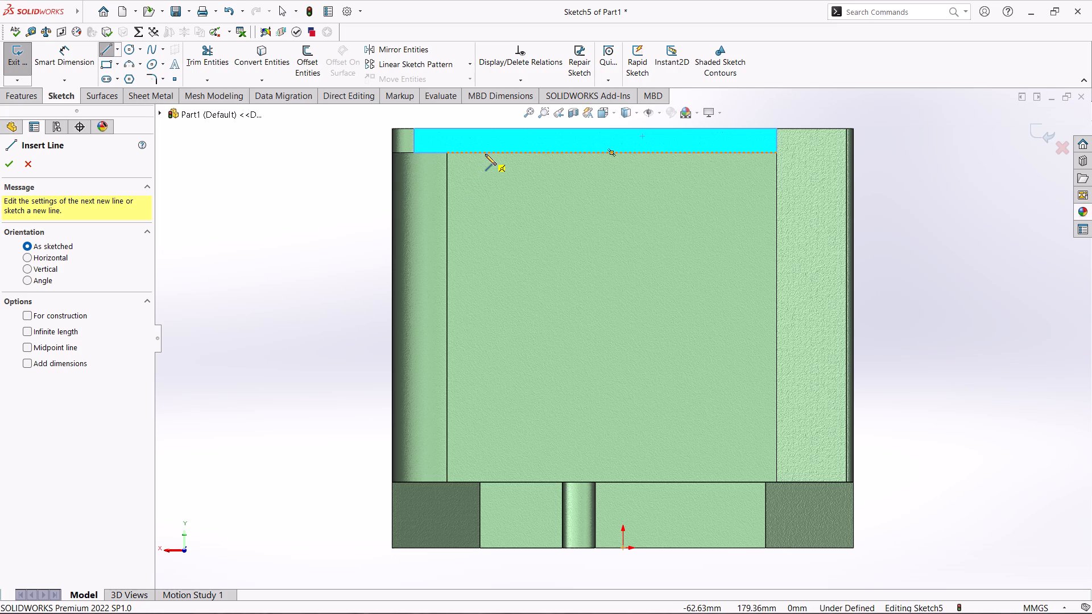
click(485, 154)
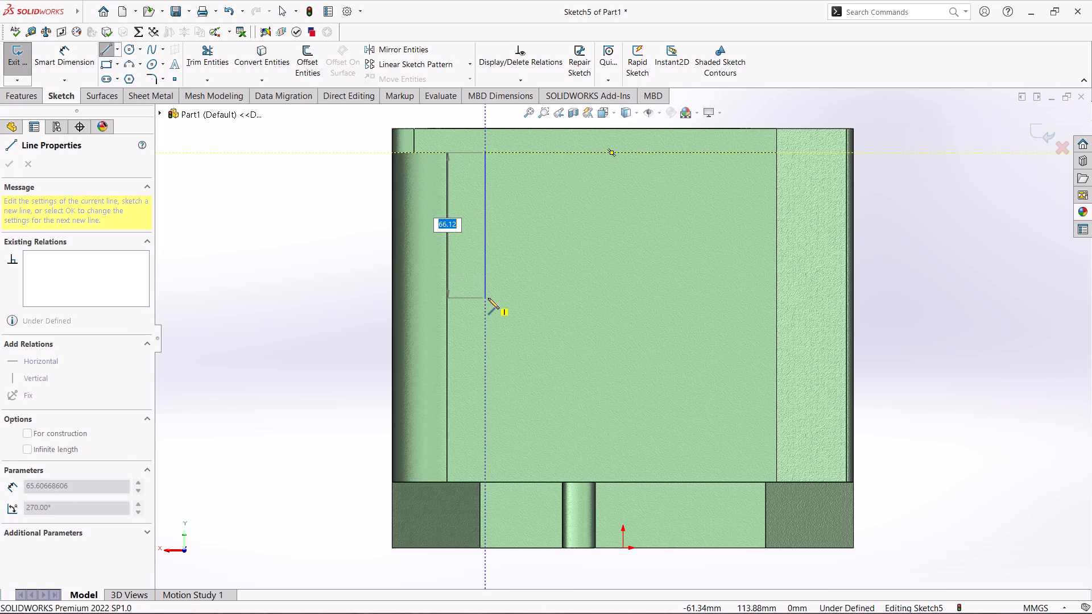
click(488, 298)
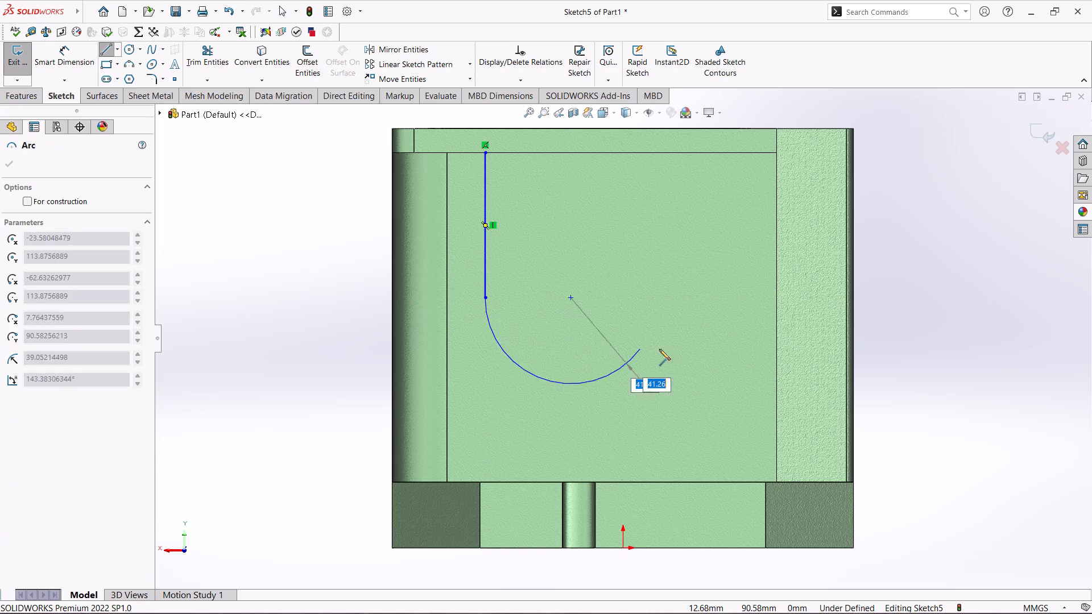
click(777, 301)
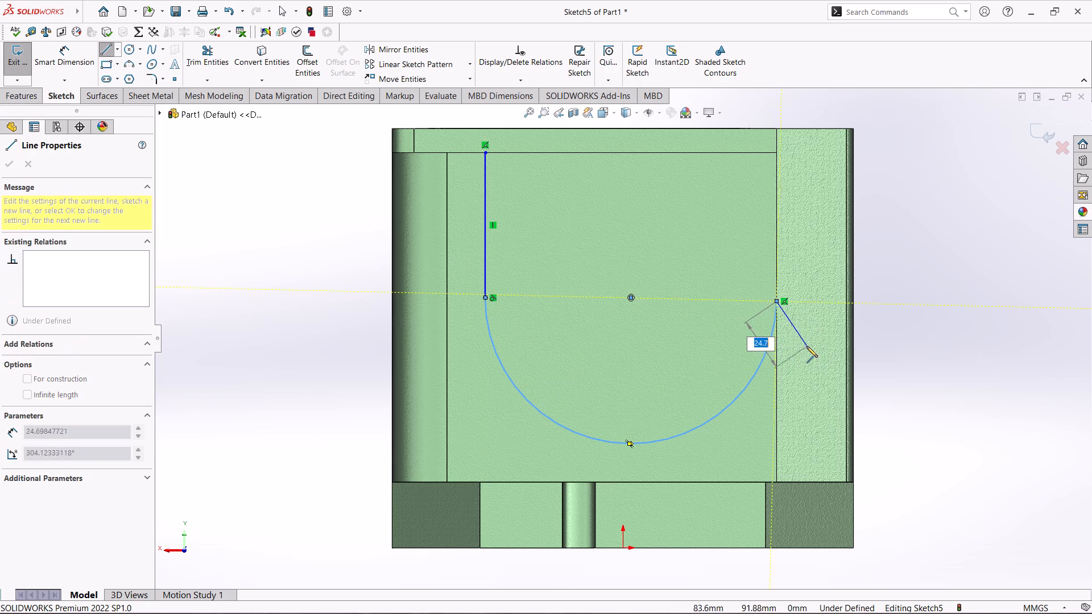
key(Escape)
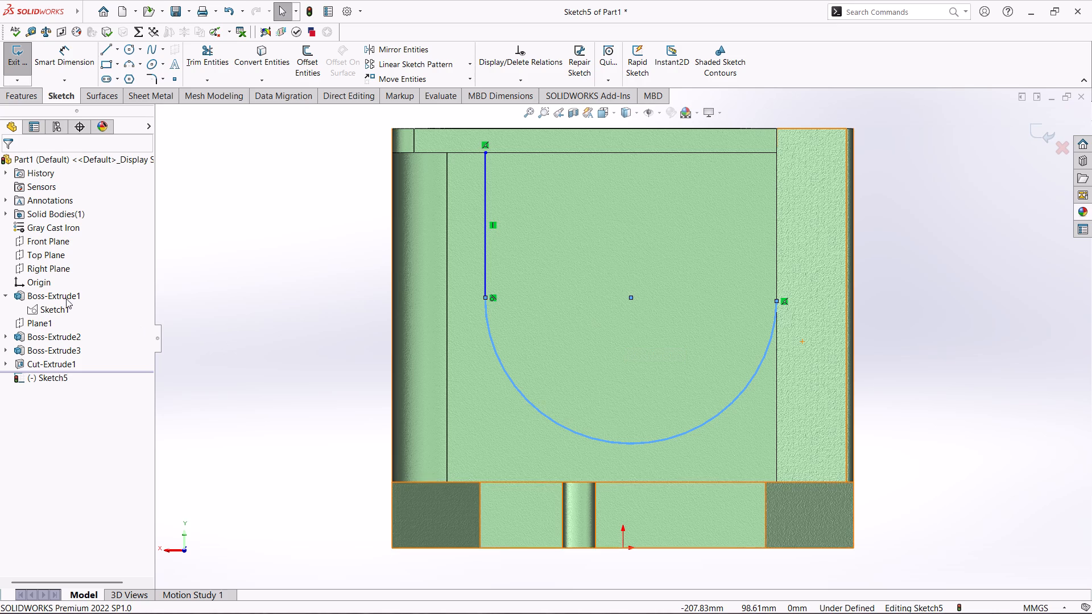
Dimension the arc's radius as 65 mm.
click(73, 64)
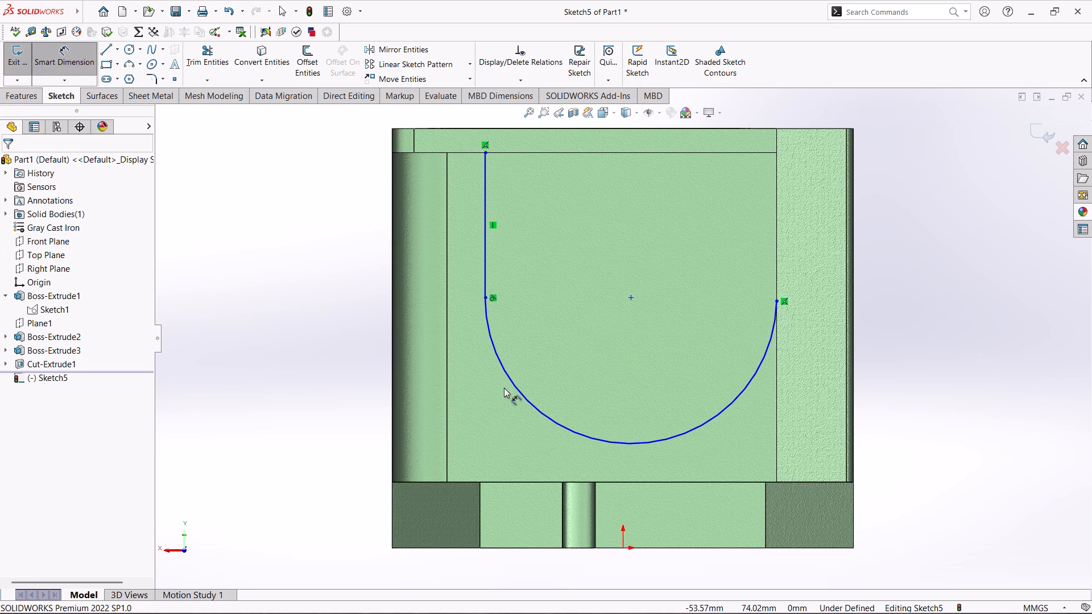
click(514, 383)
click(361, 366)
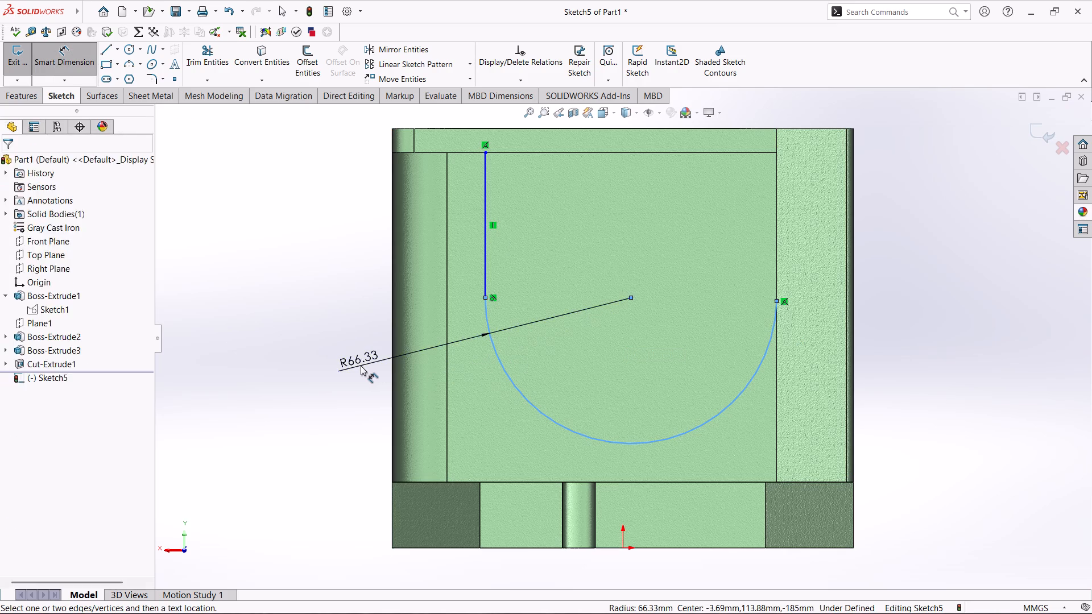
text(65)
key(Return)
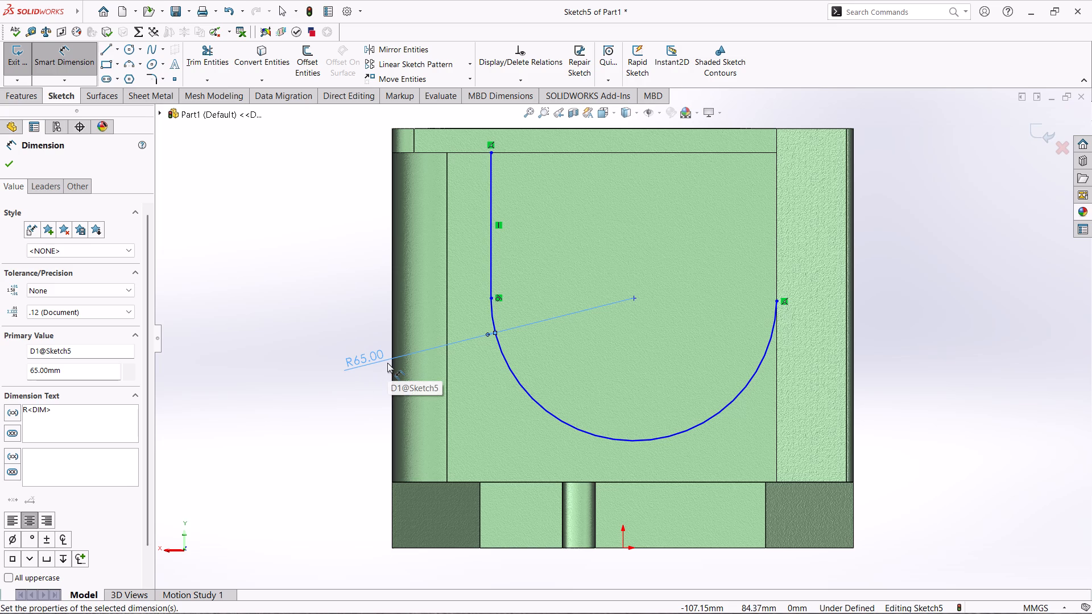
Dimension the arc centre horizontally from the part's outer vertical edge beside the angled wall and try to set it to 105 mm.
click(635, 297)
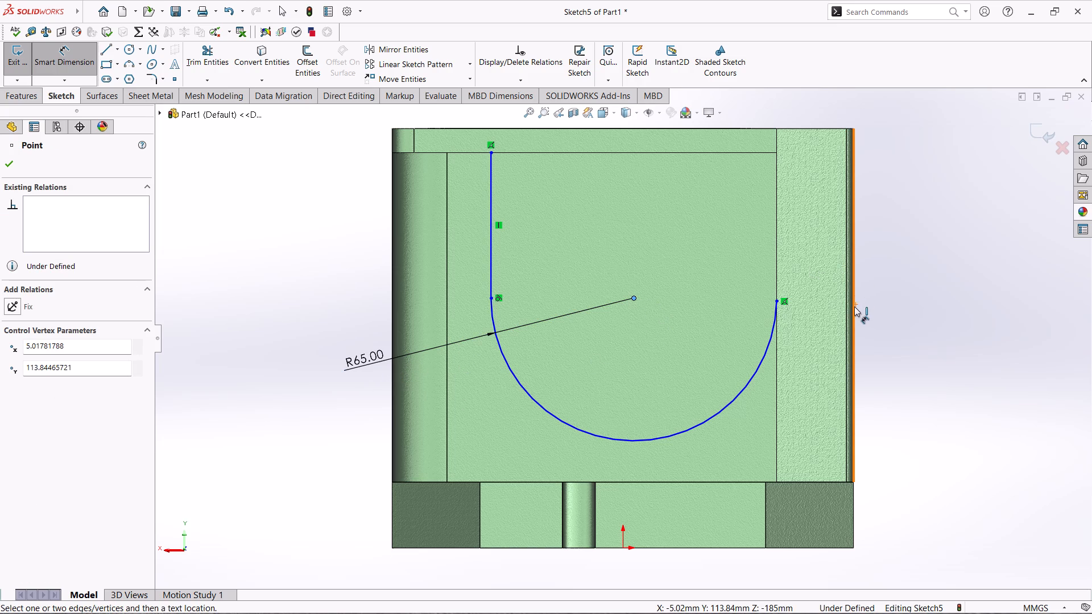
click(854, 306)
scroll(823, 244, up, 3)
click(734, 183)
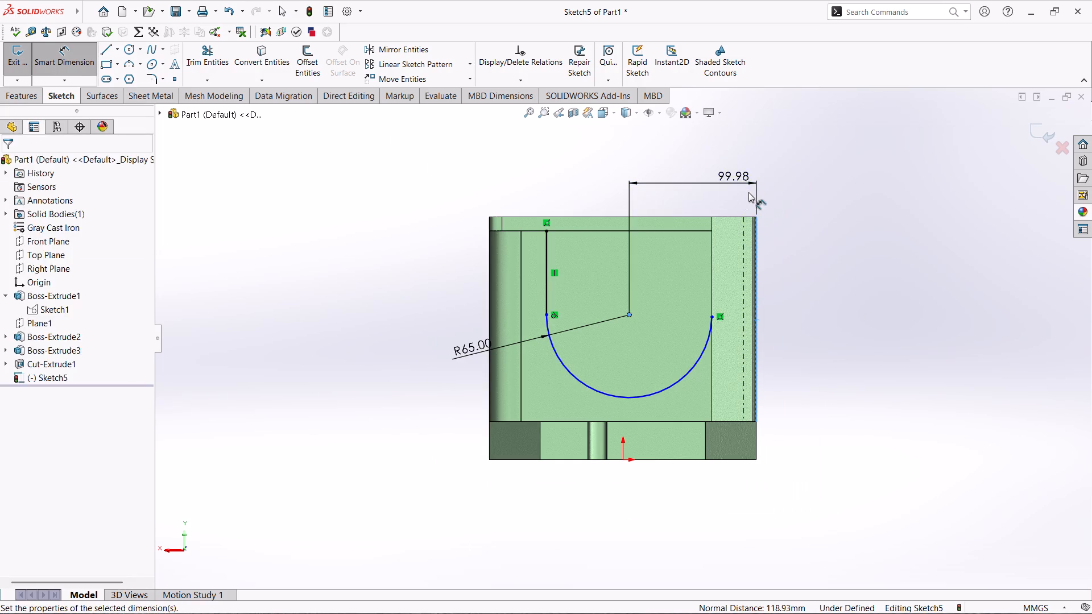
text(105)
key(Return)
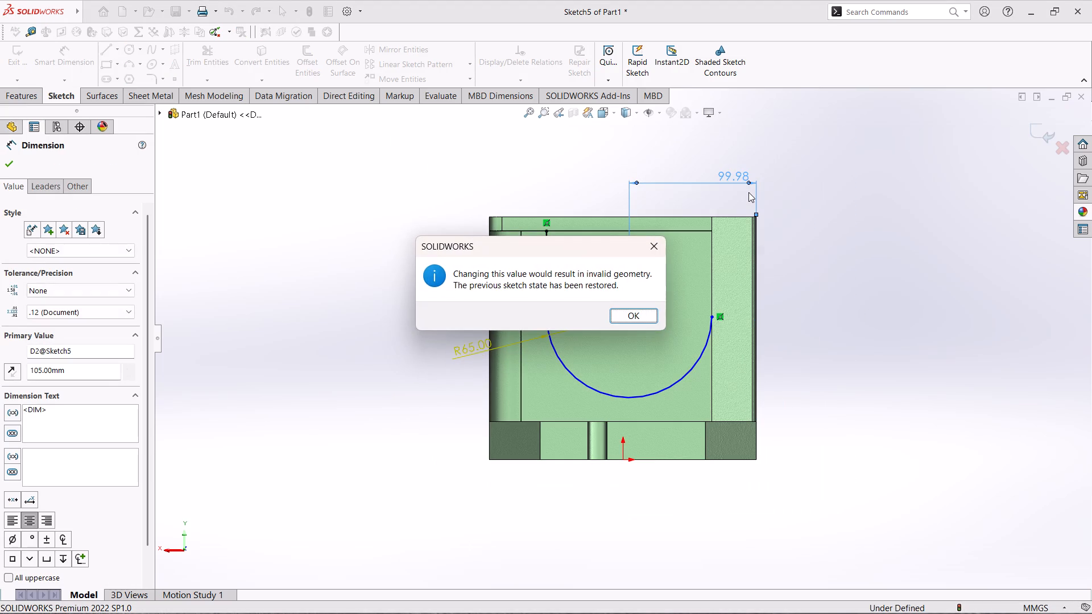
click(631, 314)
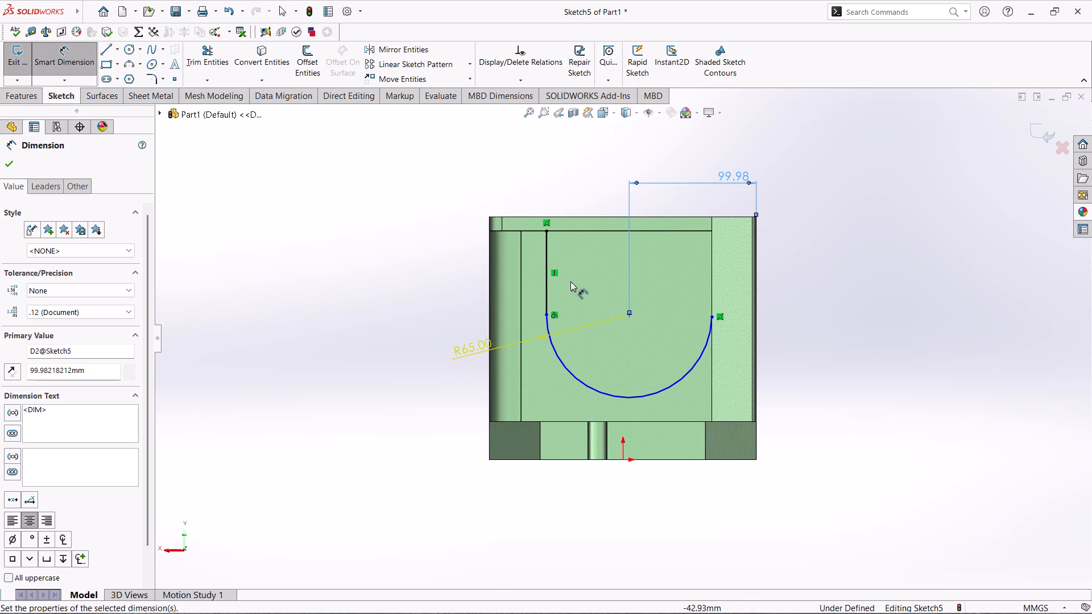
Delete the tangent relation between the vertical line and the arc.
click(555, 316)
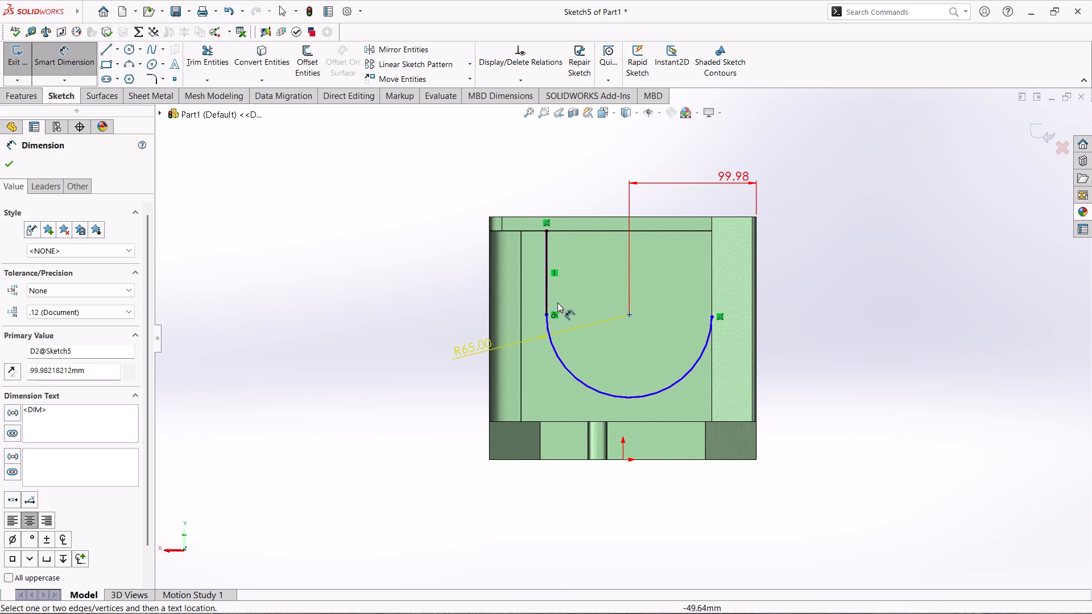
right_click(719, 162)
click(749, 204)
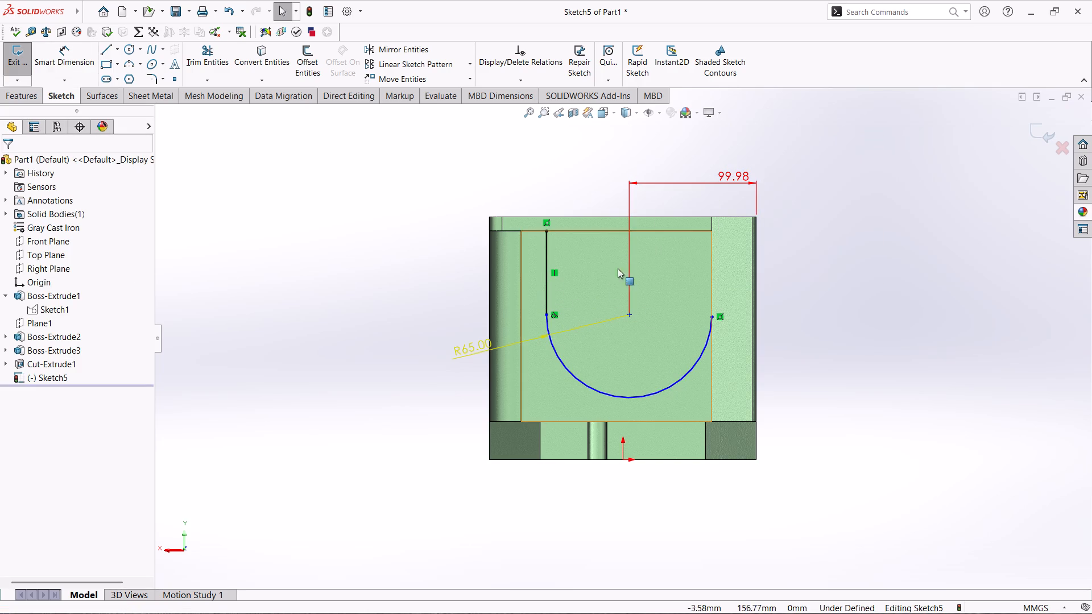
click(554, 317)
click(554, 315)
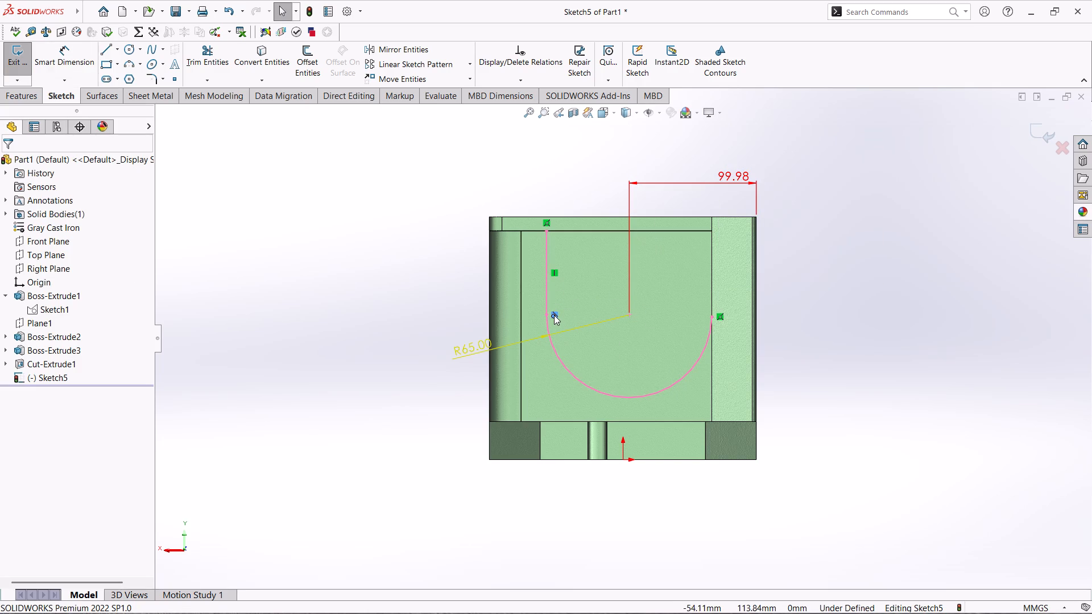
right_click(554, 315)
click(602, 472)
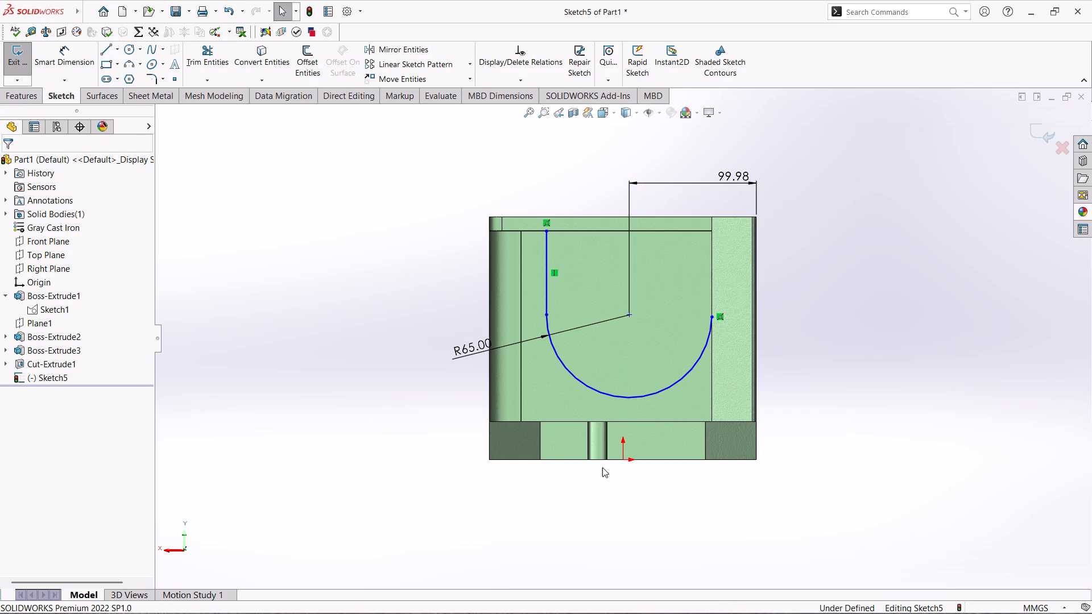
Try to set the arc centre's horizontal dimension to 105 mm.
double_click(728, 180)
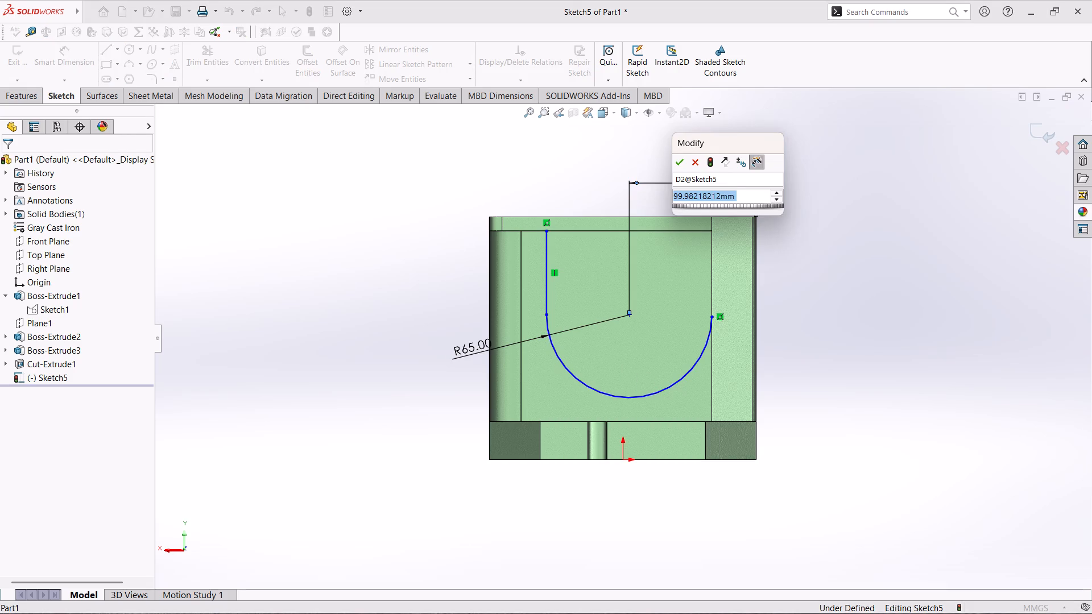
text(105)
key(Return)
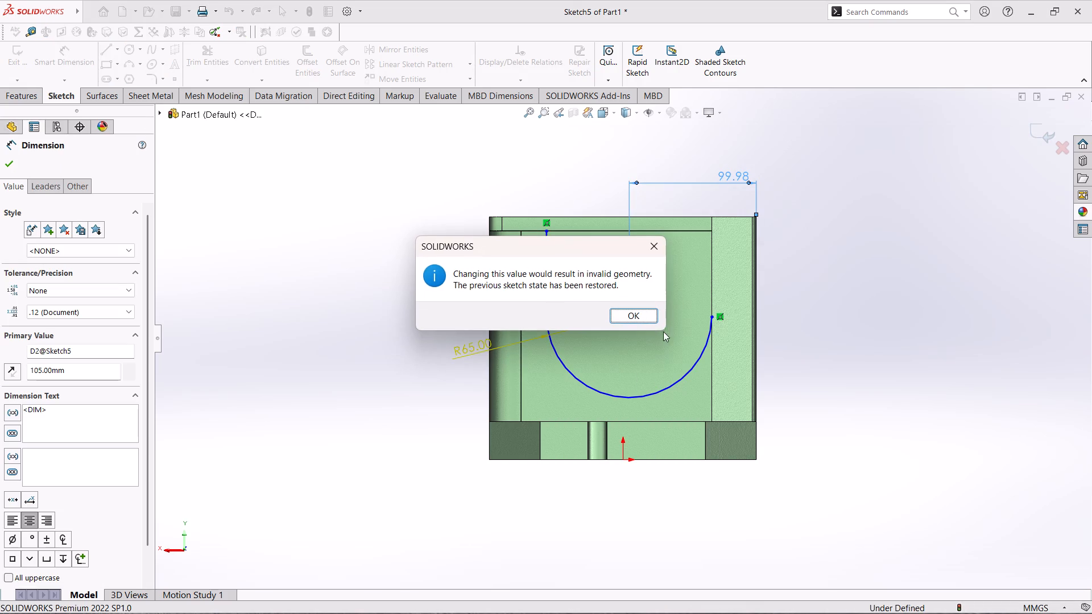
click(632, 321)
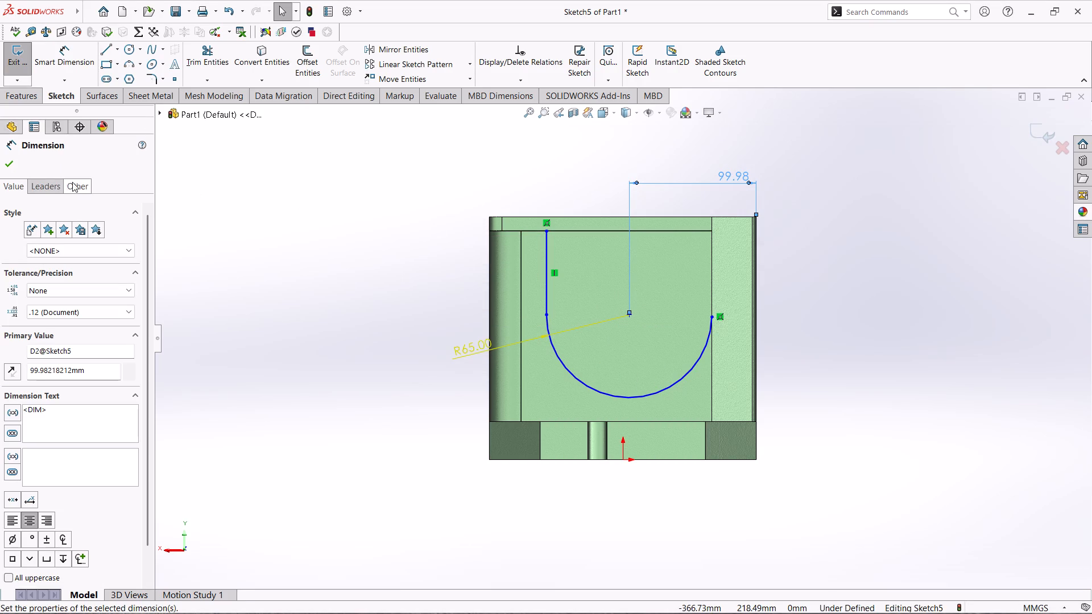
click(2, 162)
Delete the horizontal dimension between the arc centre and the part's outer vertical edge.
right_click(729, 177)
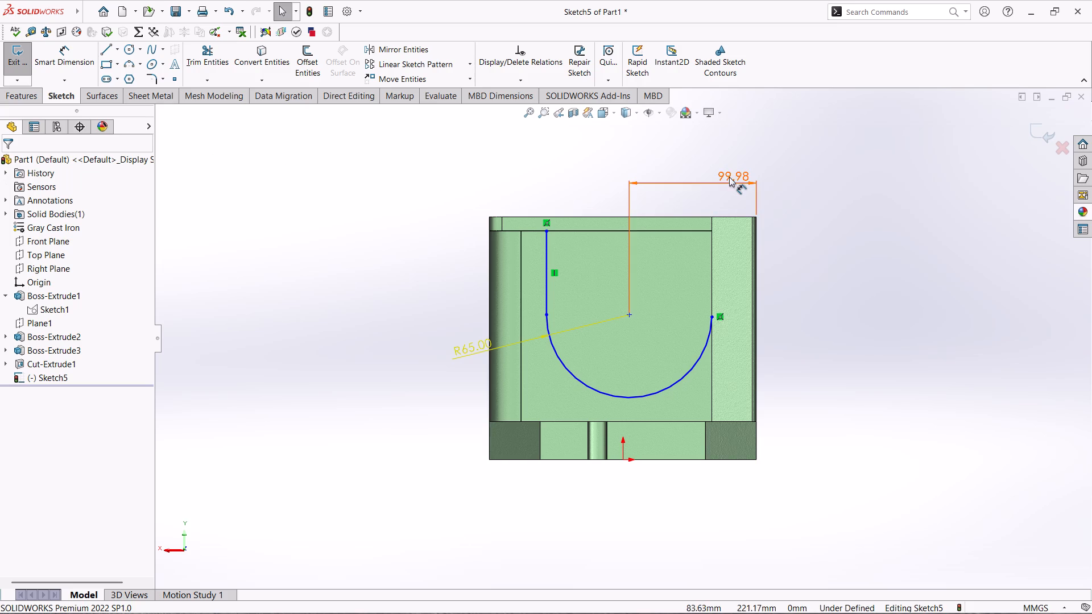
click(754, 327)
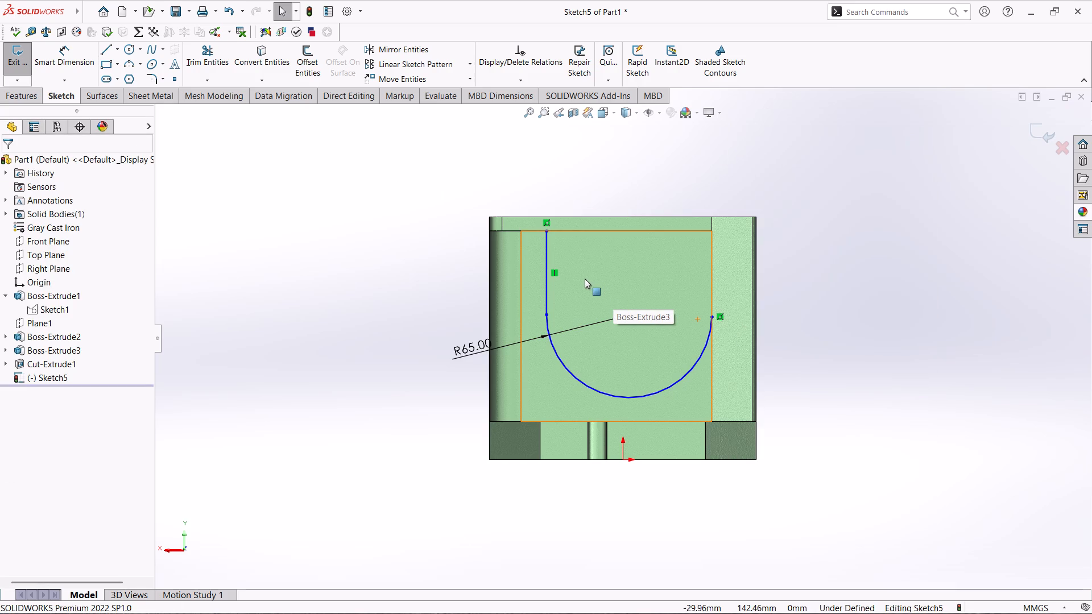
Dimension the arc centre vertically from the origin as 135 mm.
click(59, 64)
click(628, 313)
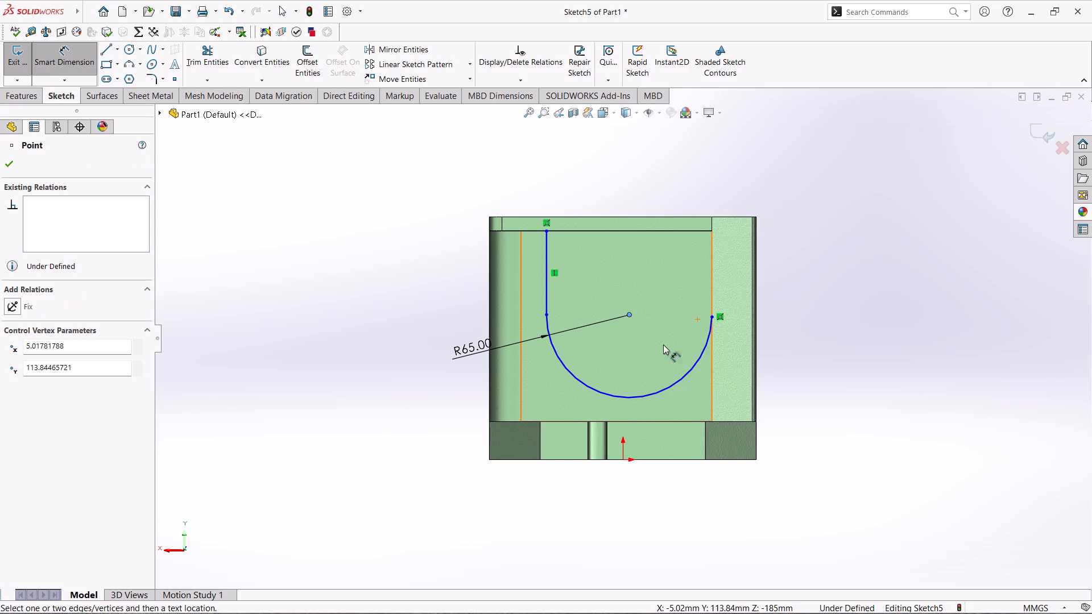
click(622, 460)
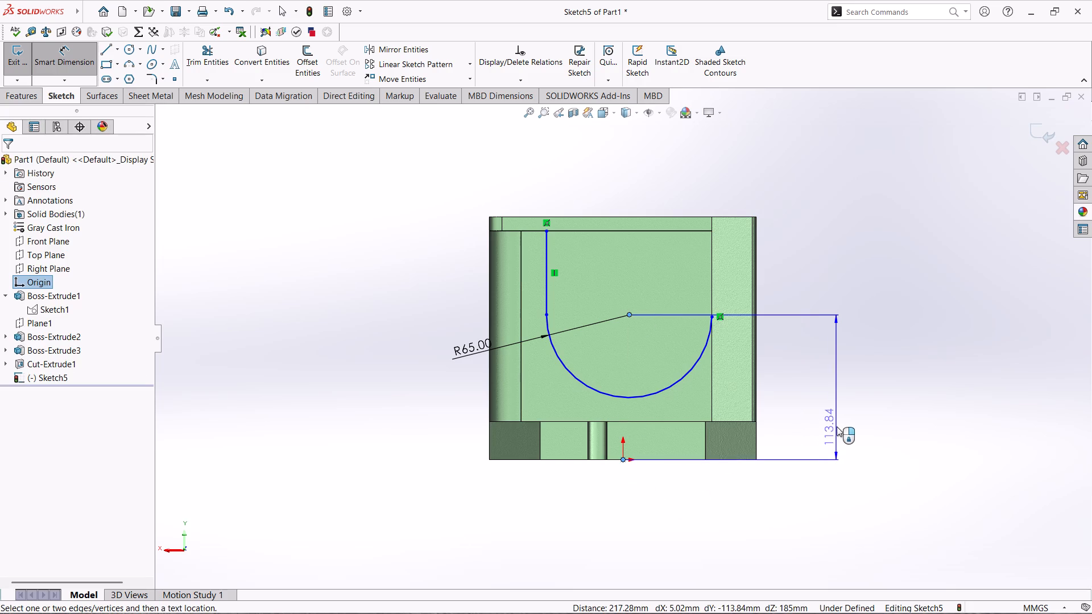
click(837, 426)
text(135)
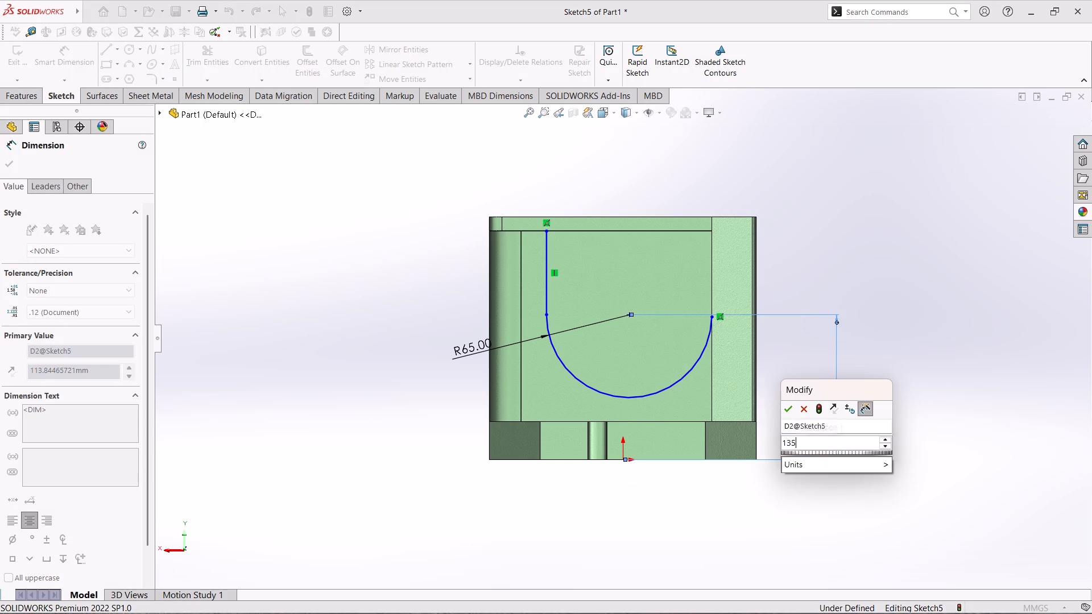
key(Return)
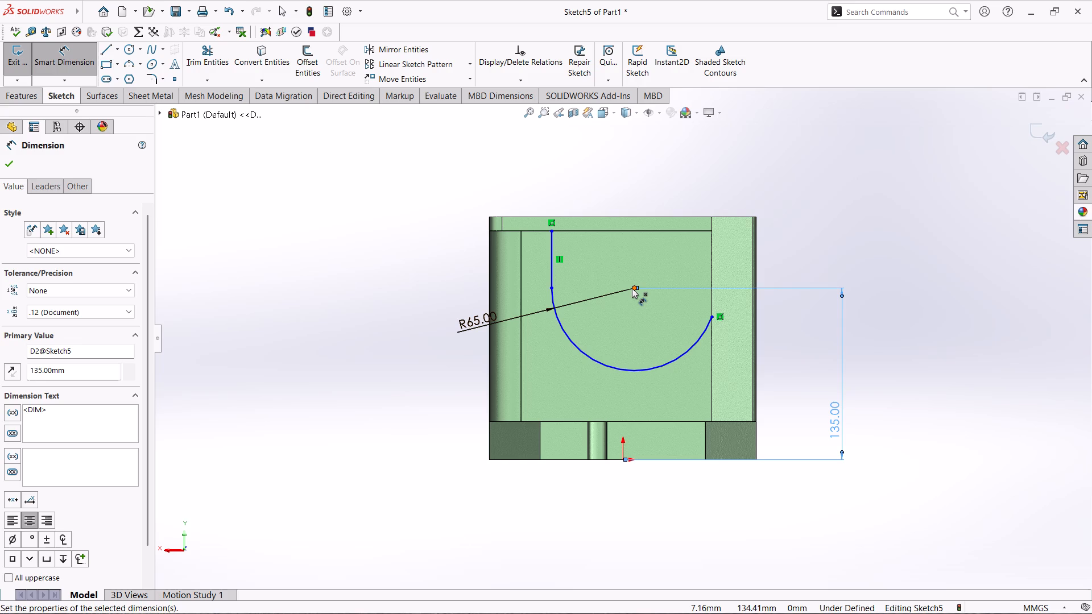
Dimension the arc centre horizontally from the outer vertical edge beside the angled wall and try to set it to 105 mm.
click(632, 288)
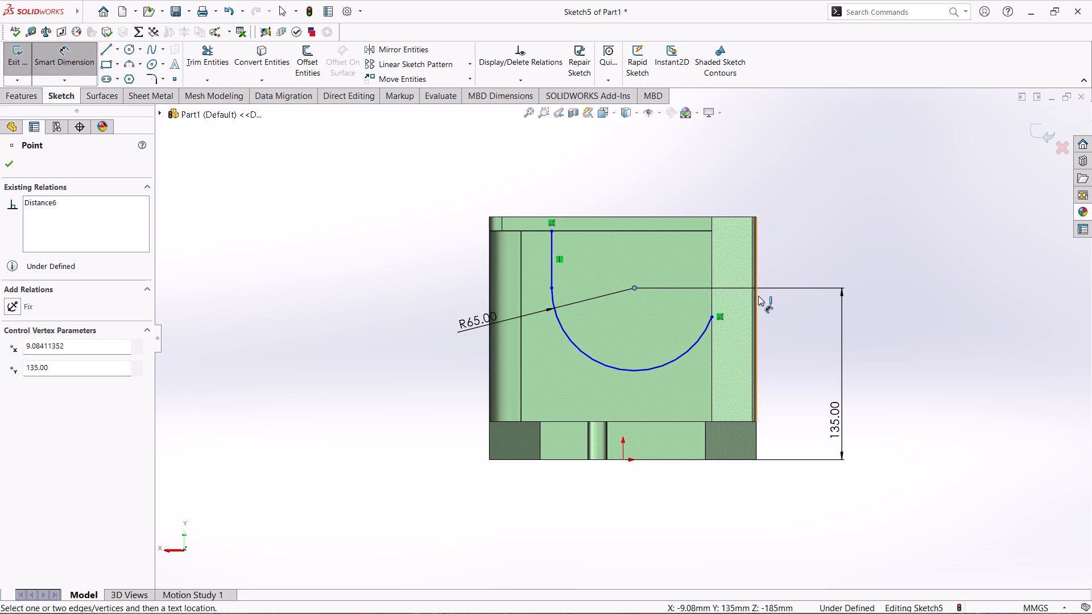
click(758, 296)
click(732, 189)
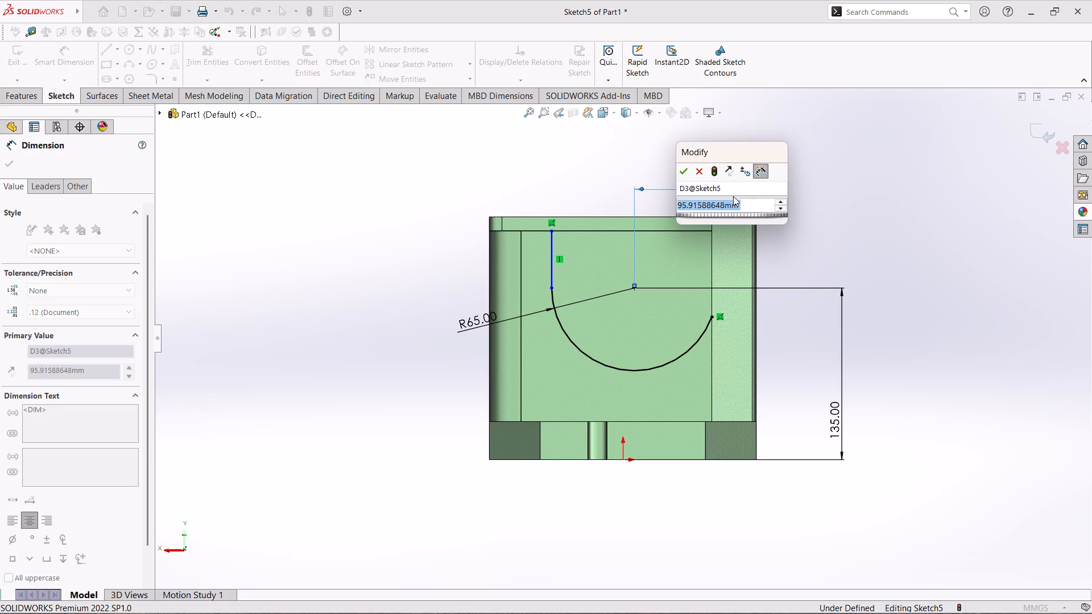
text(105)
key(Return)
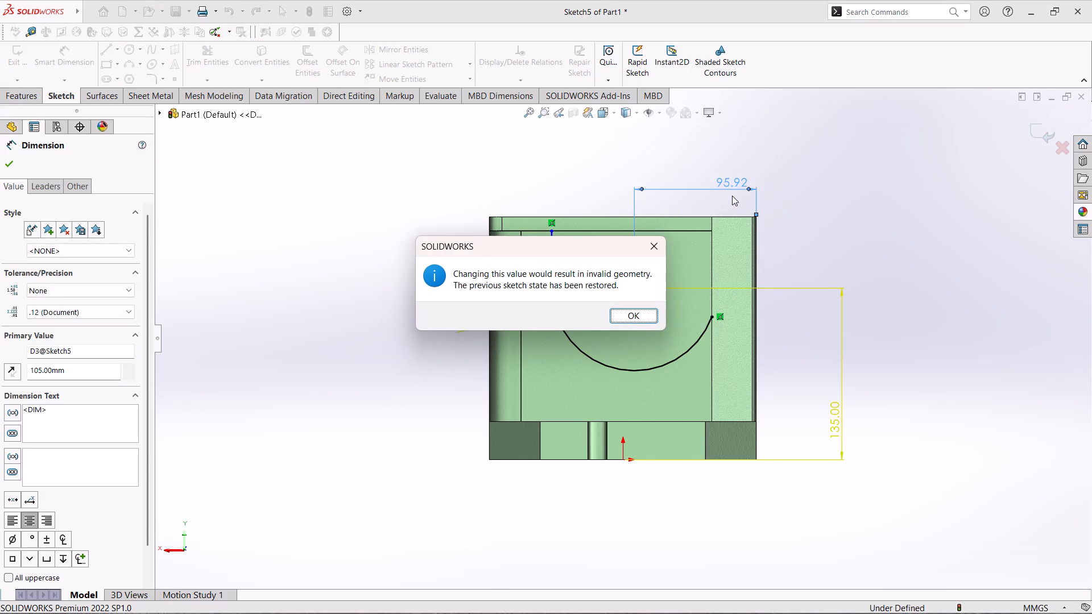
click(643, 323)
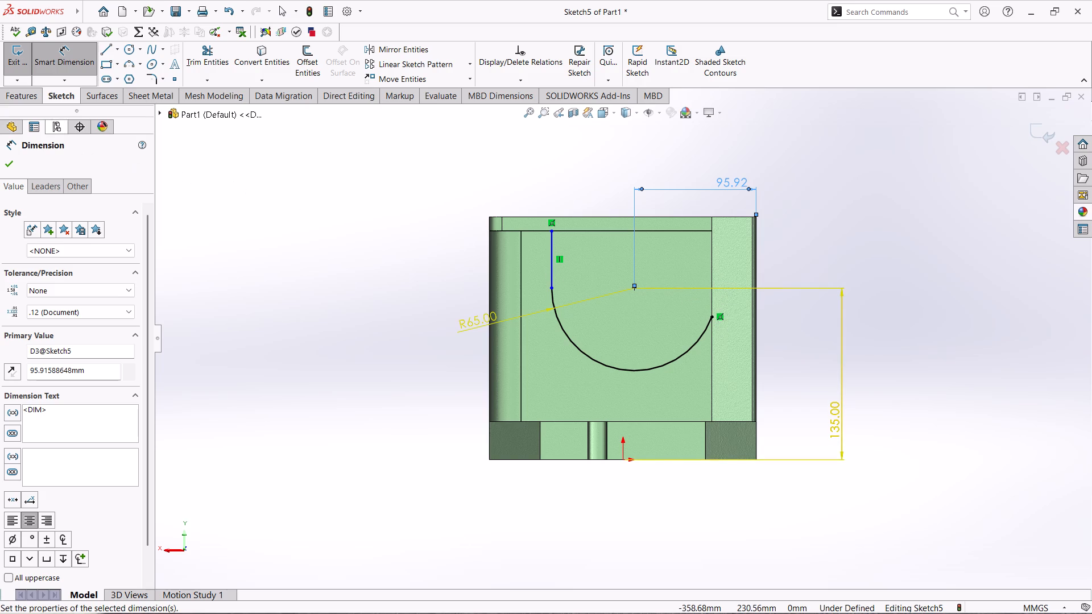
click(7, 165)
Sketch a vertical line about 68 mm long from the arc's end at the angled wall up to the top frame's lower corner.
click(100, 49)
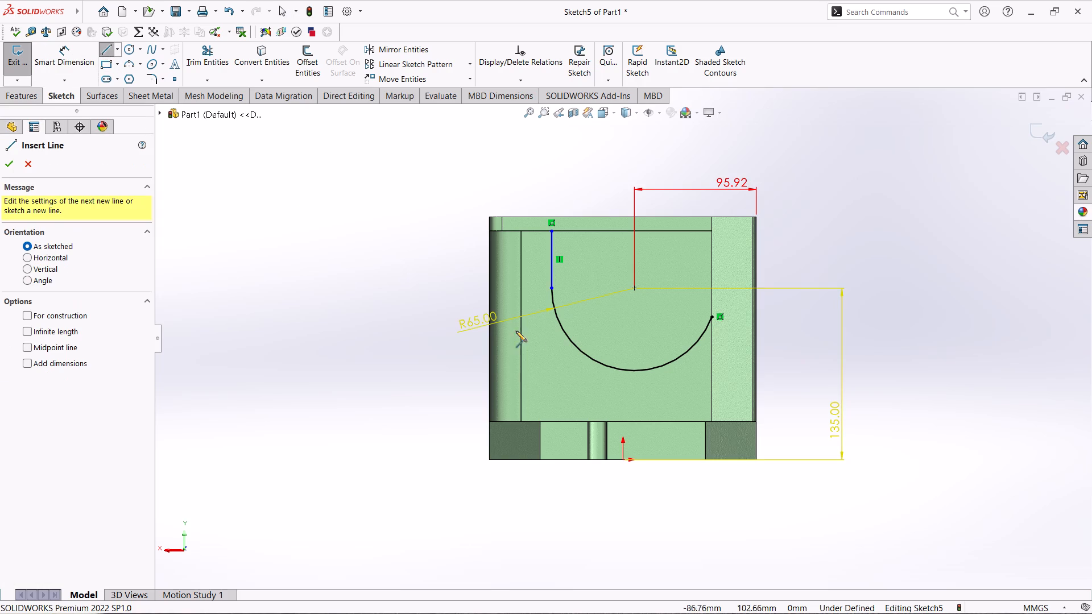
click(711, 317)
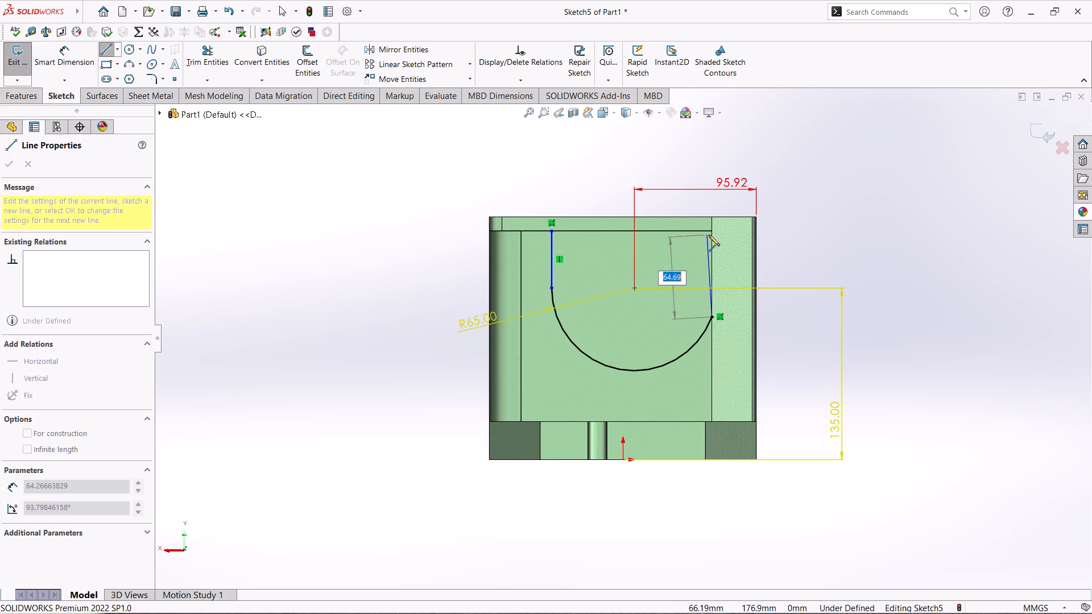
click(710, 232)
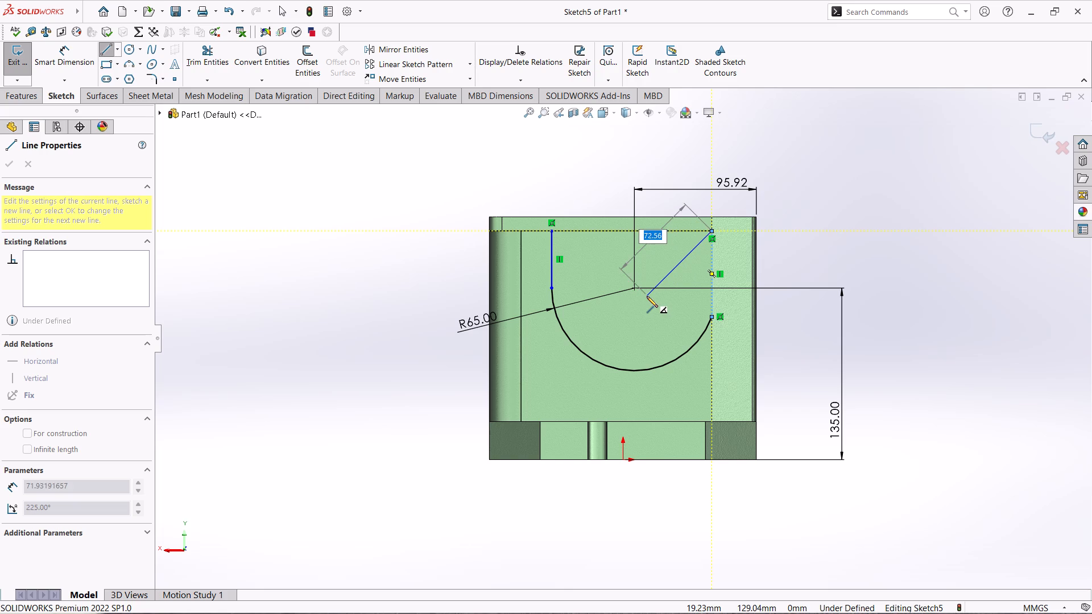
key(Escape)
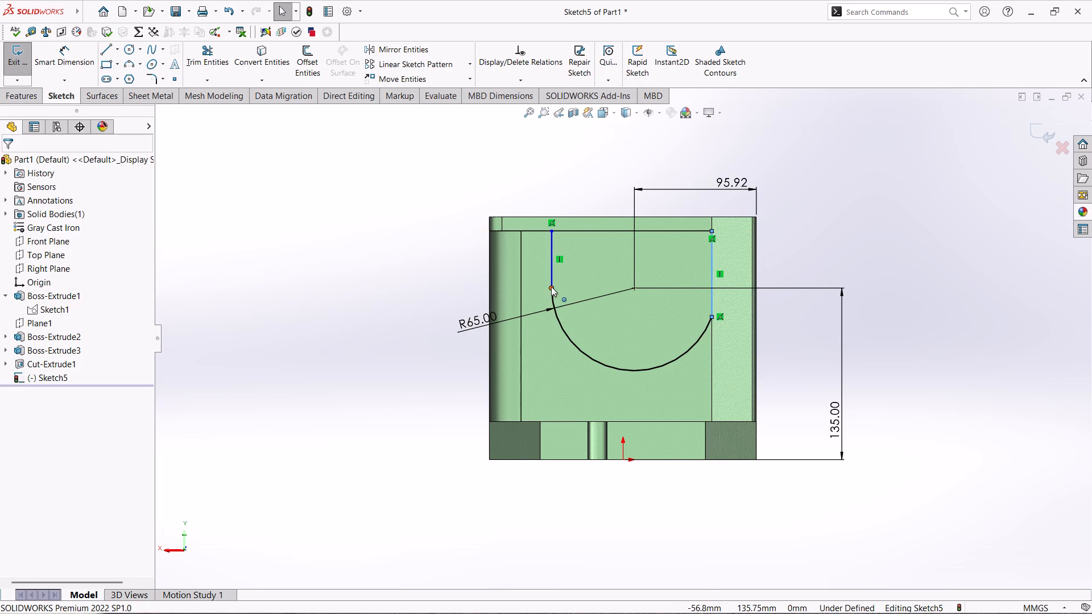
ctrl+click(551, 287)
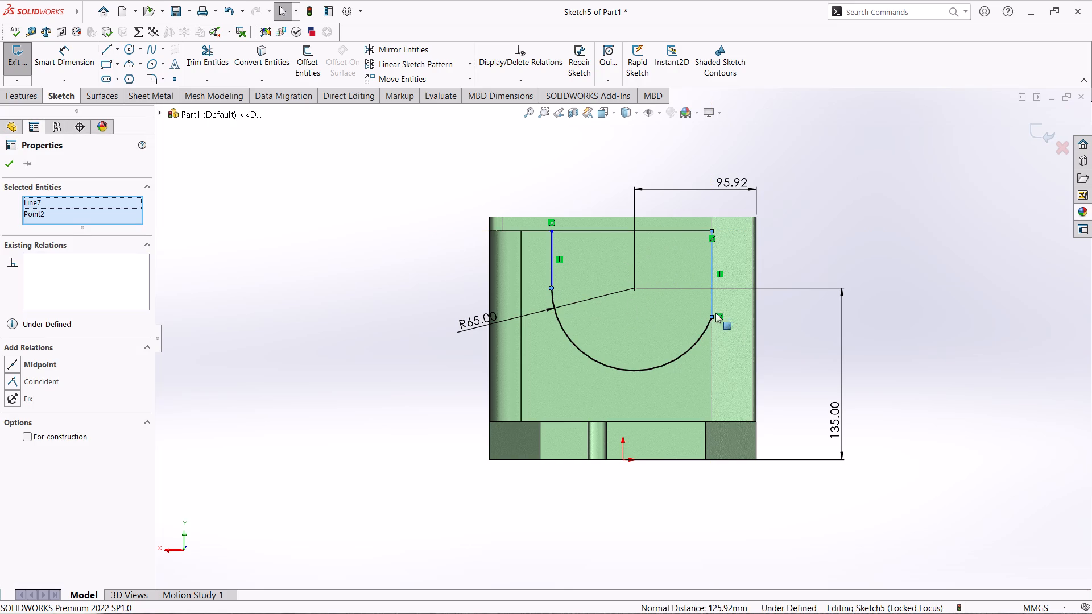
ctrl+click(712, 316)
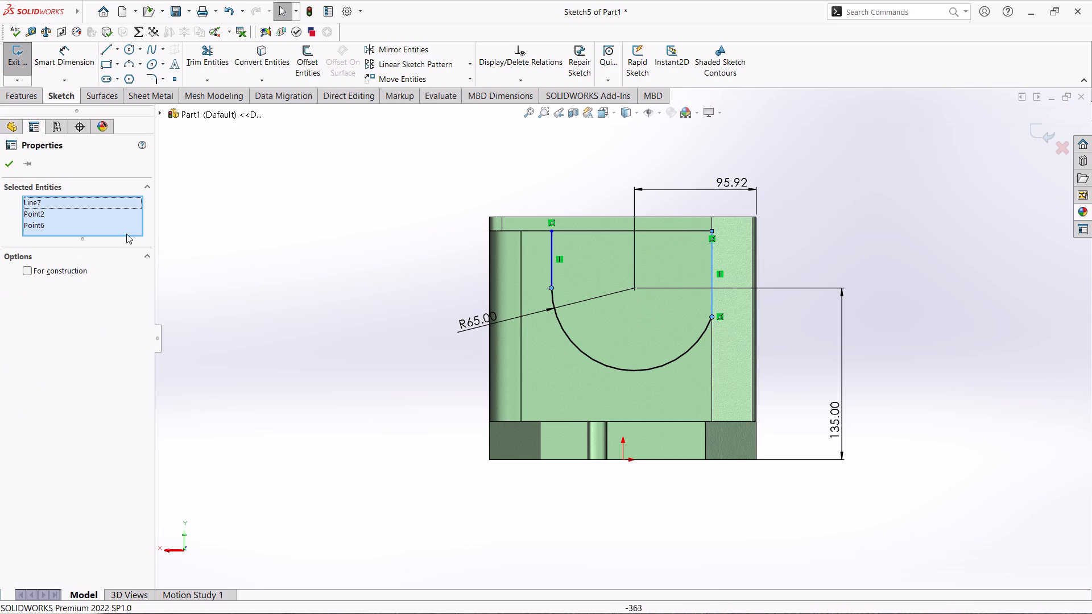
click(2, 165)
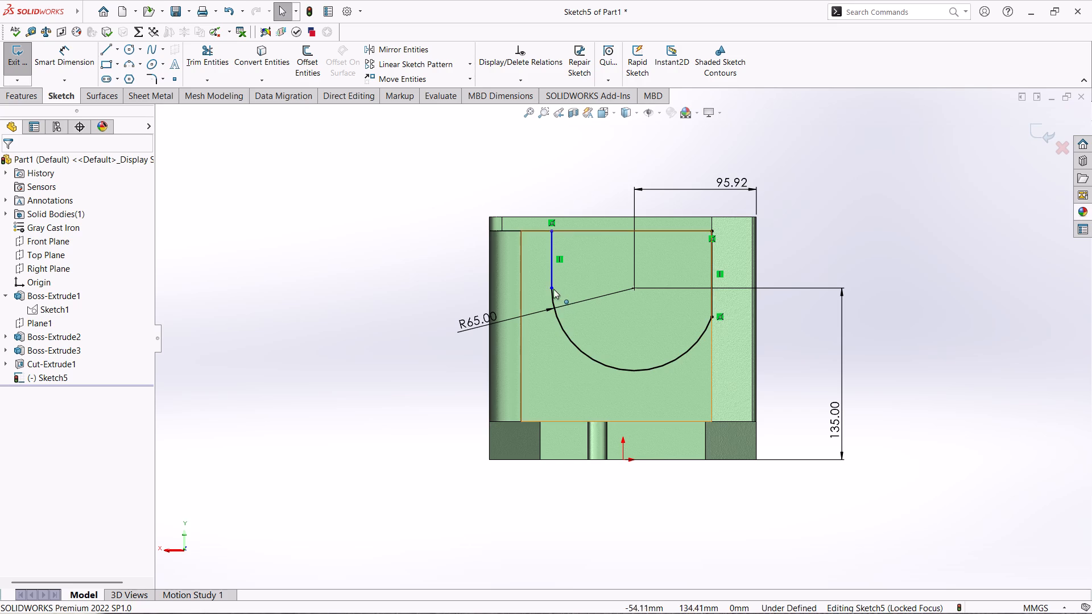
Add a horizontal relation between the first vertical line's lower endpoint and the arc's endpoint at the angled wall.
ctrl+click(552, 289)
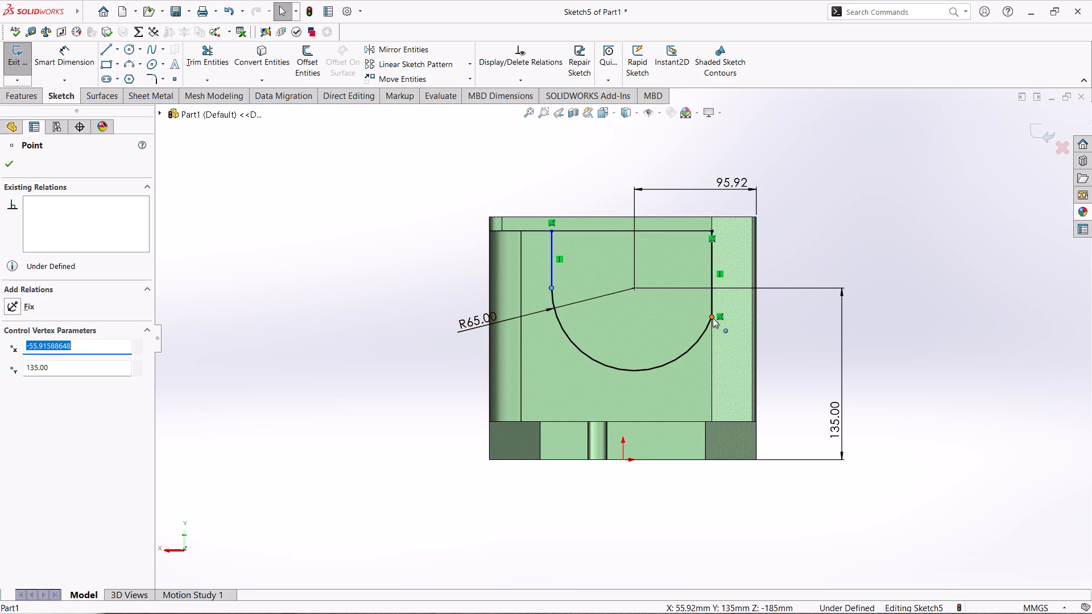
ctrl+click(713, 318)
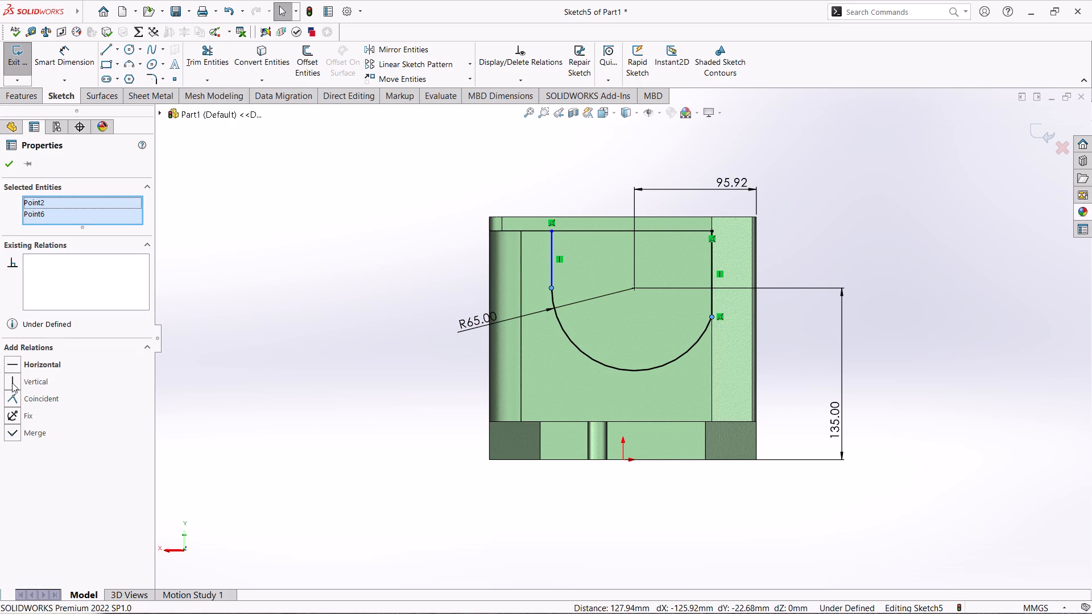
click(12, 367)
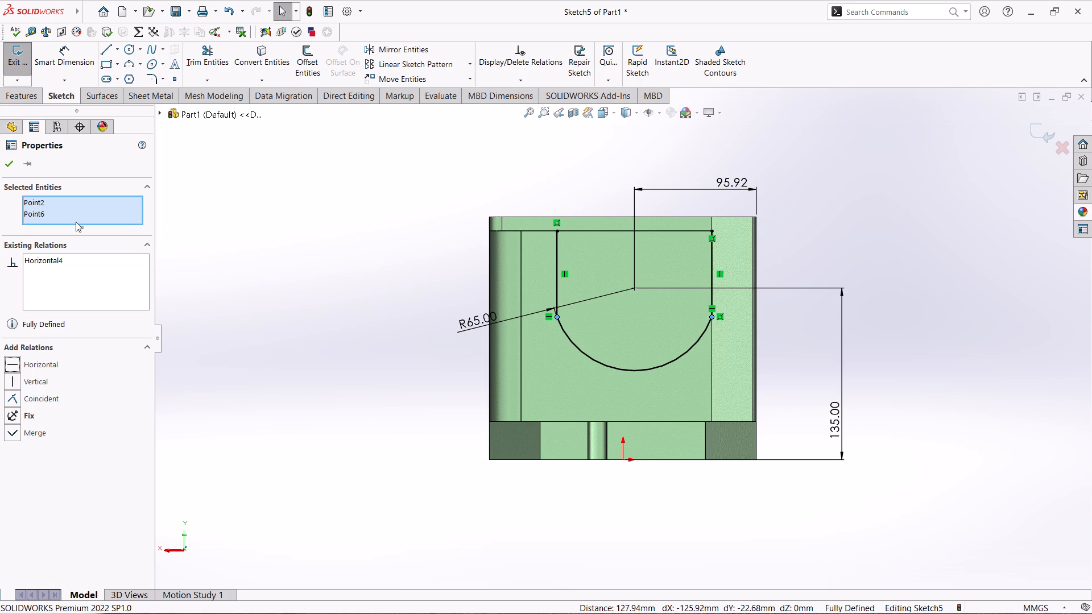
click(11, 171)
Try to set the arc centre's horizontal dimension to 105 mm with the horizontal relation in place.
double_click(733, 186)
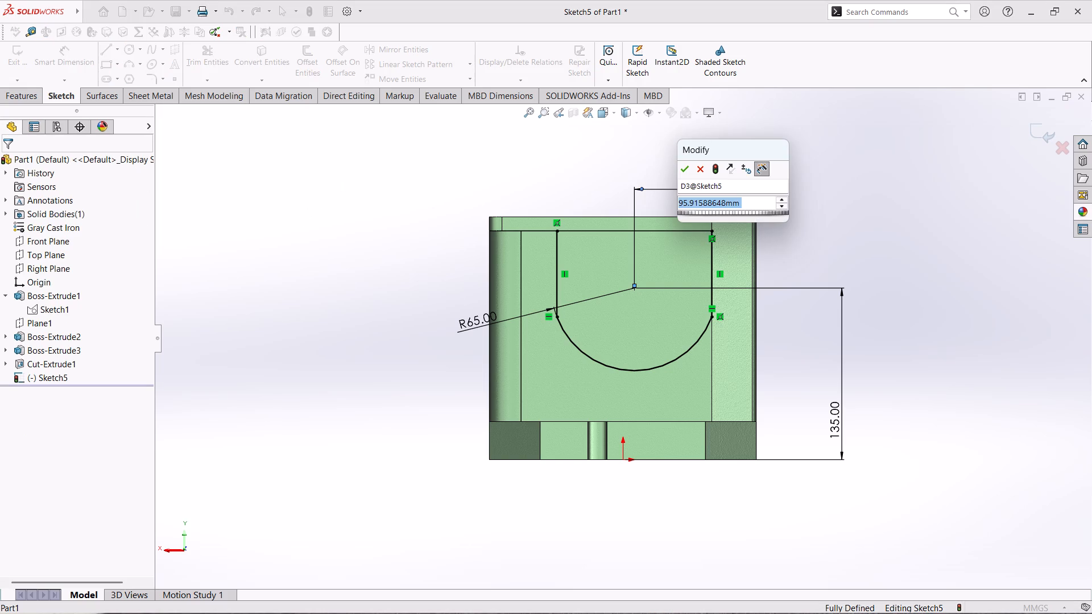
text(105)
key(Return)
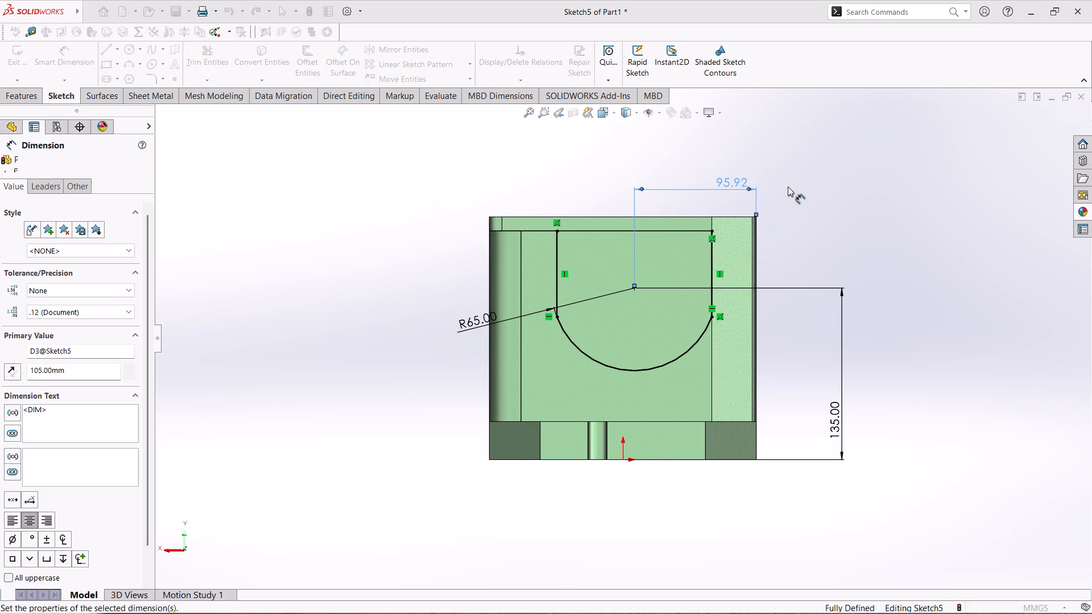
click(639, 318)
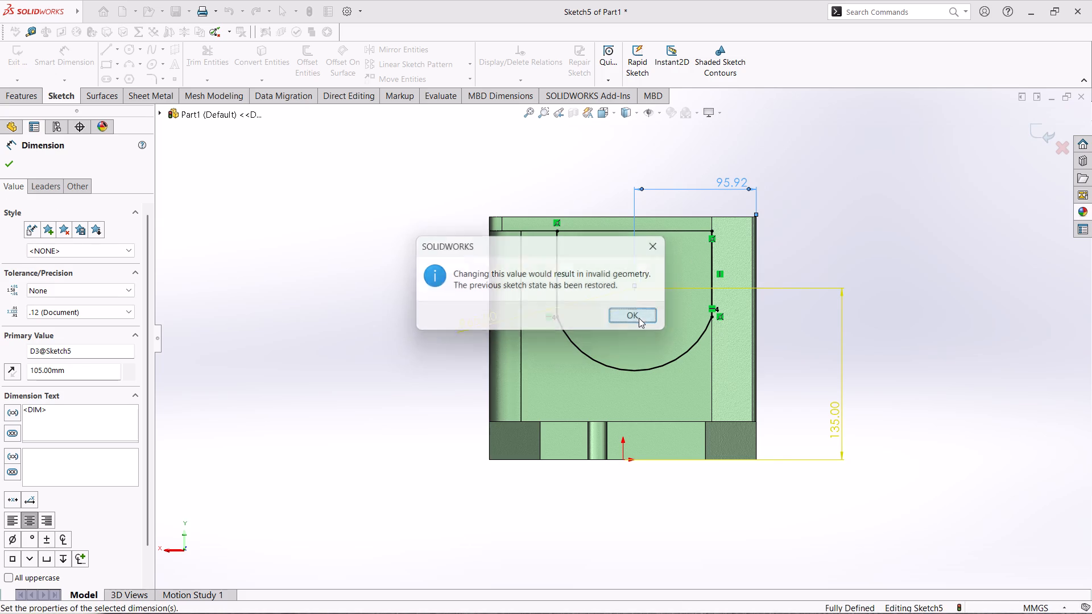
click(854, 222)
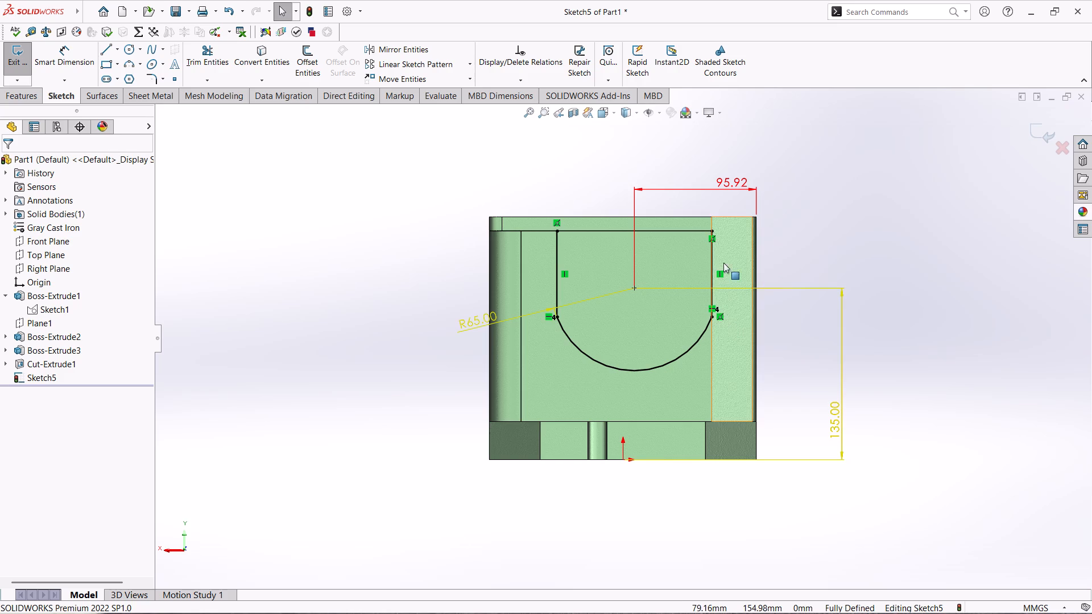
Delete the coincident relation on the upper endpoint of the vertical line beside the angled wall.
click(712, 230)
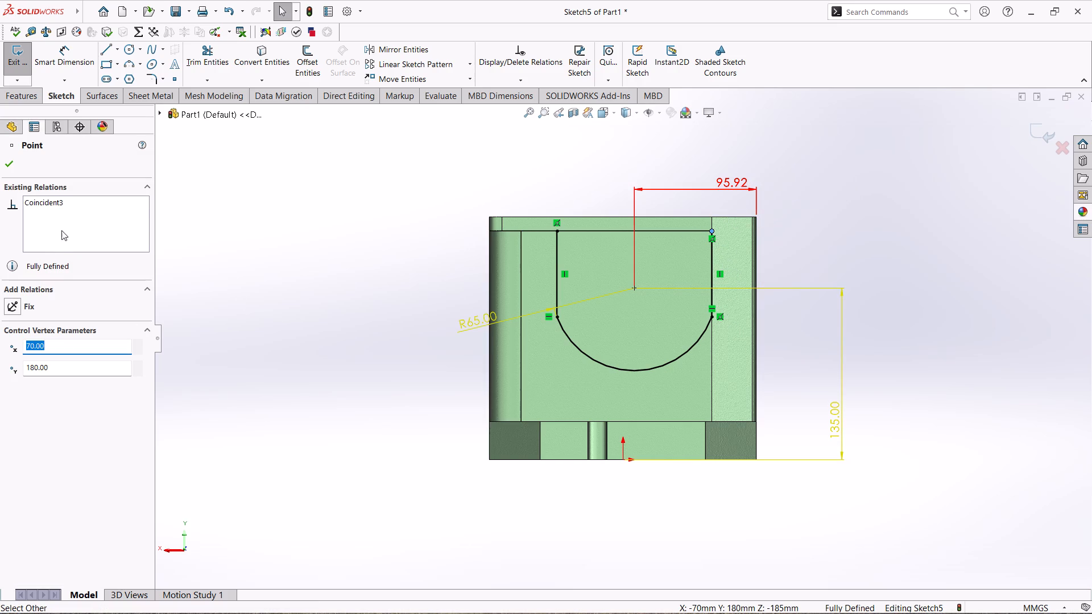
right_click(73, 199)
click(105, 210)
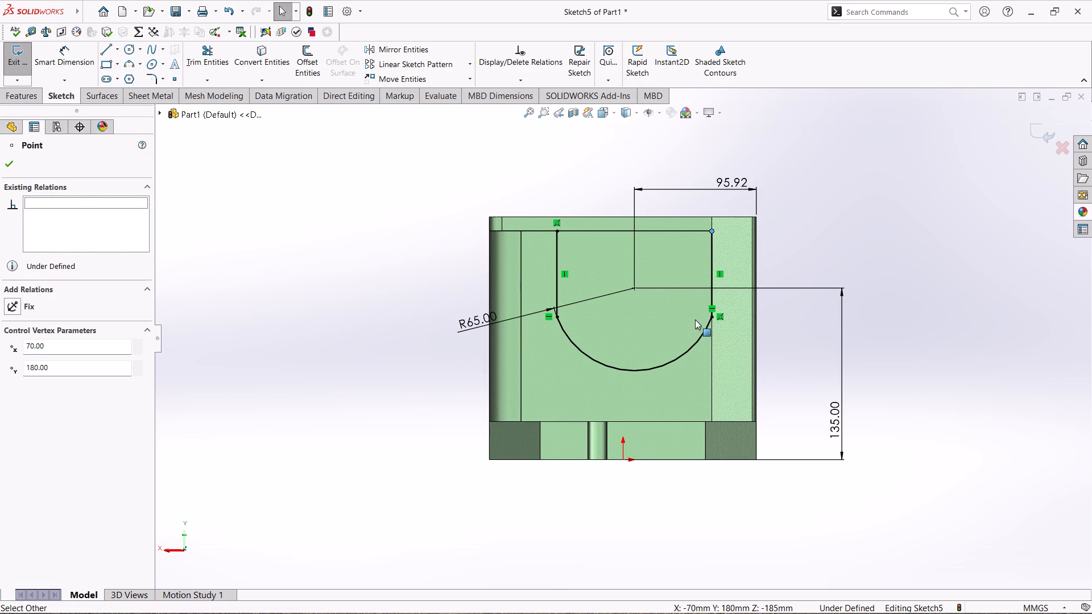
Delete the coincident relation on the lower endpoint of the vertical line beside the angled wall.
click(714, 317)
right_click(715, 317)
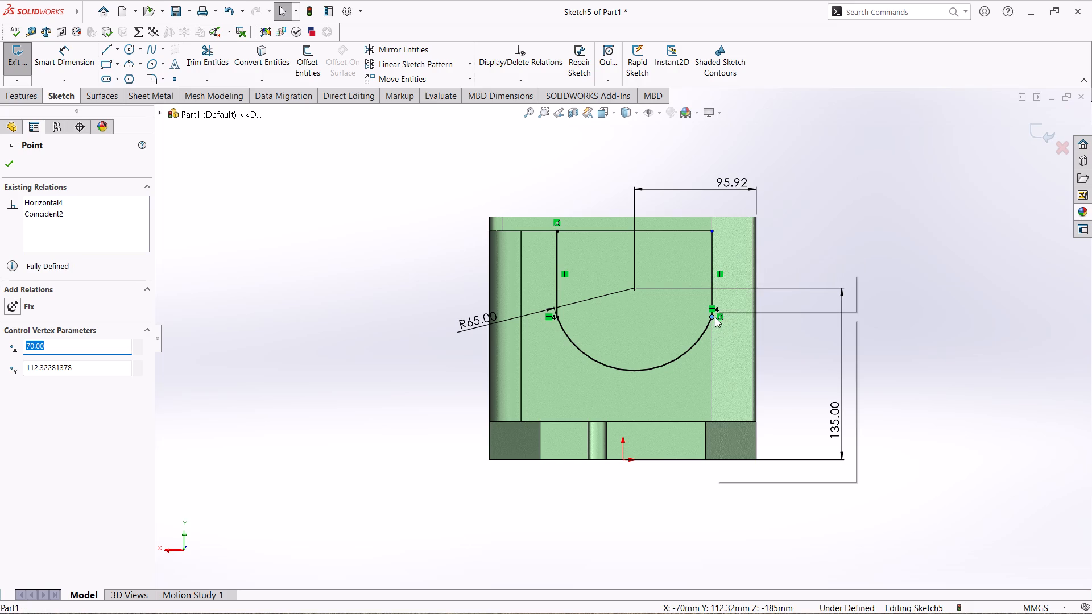
click(44, 213)
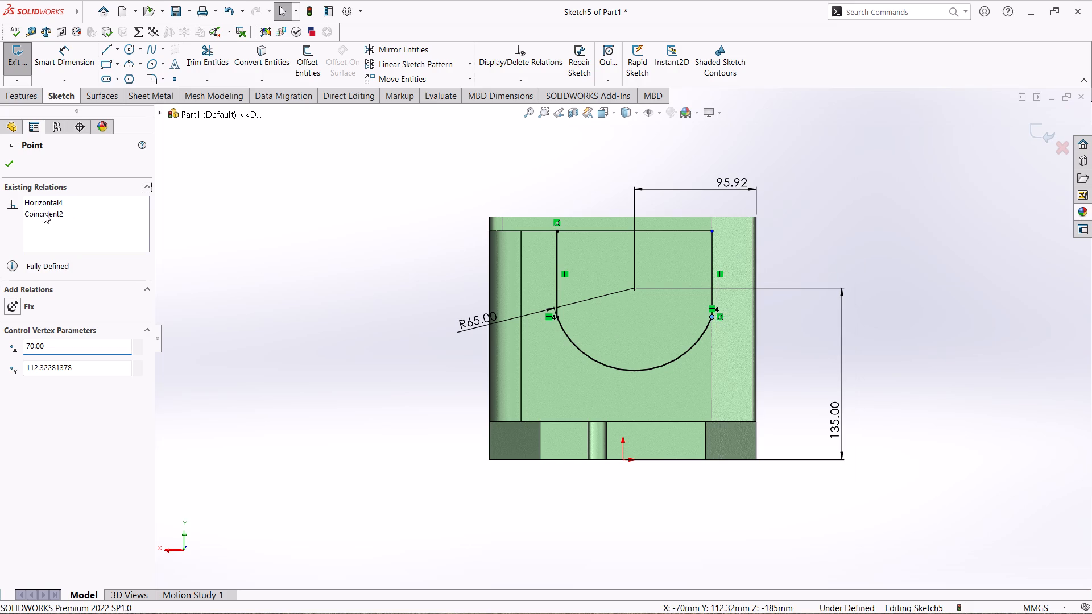
right_click(57, 213)
click(92, 232)
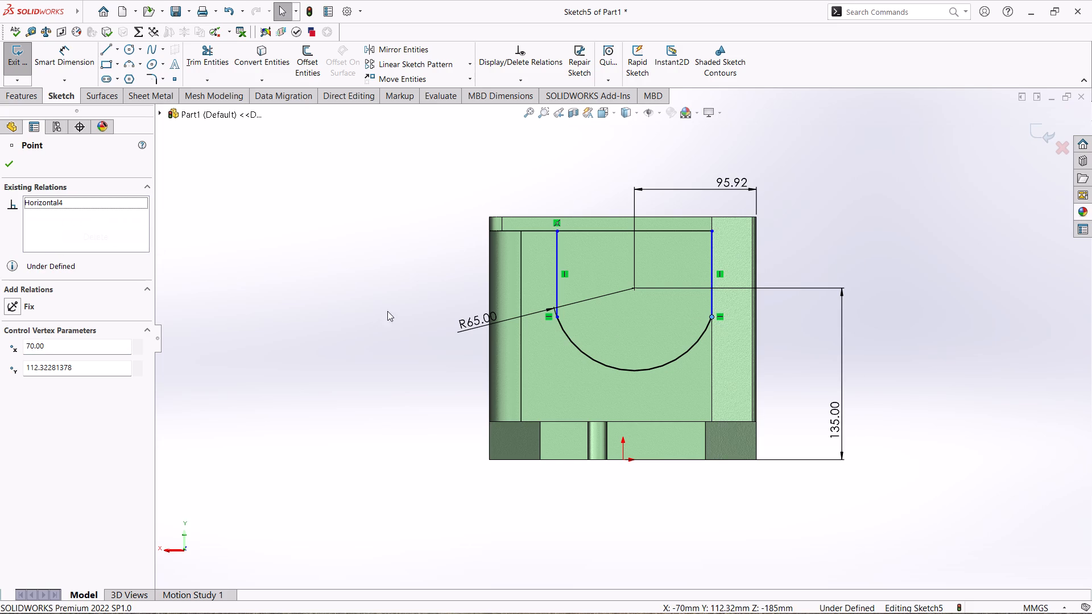
click(370, 300)
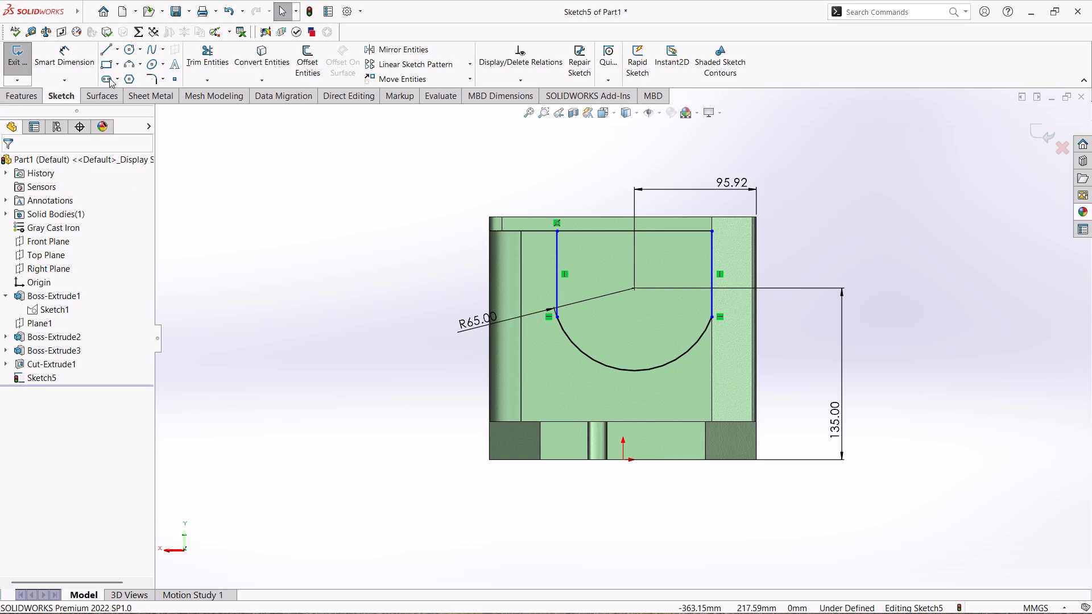
Set the arc centre's horizontal dimension to 105 mm.
click(74, 63)
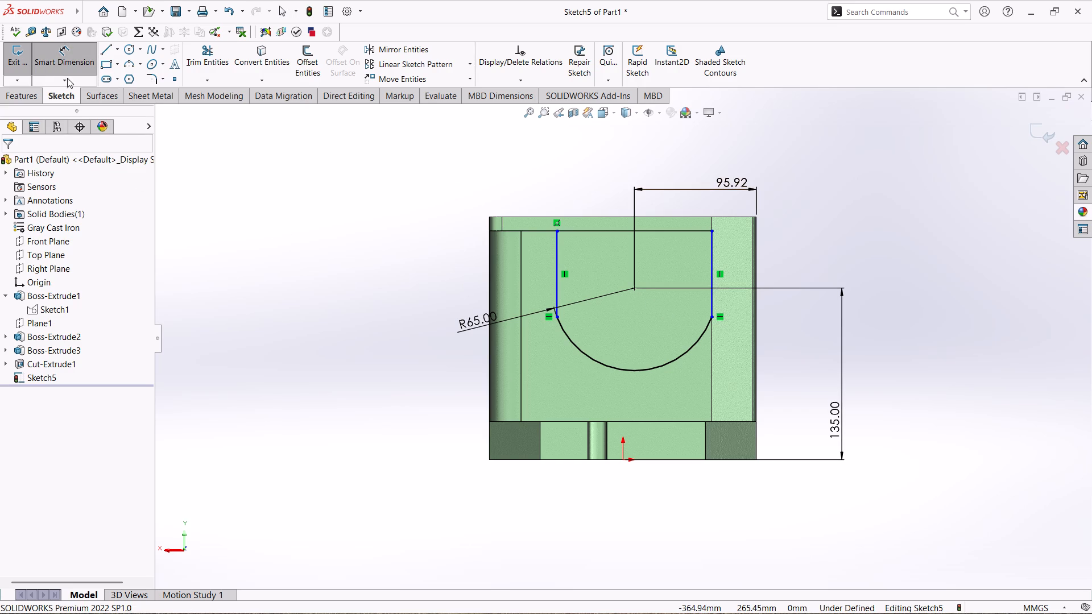
click(61, 55)
double_click(716, 183)
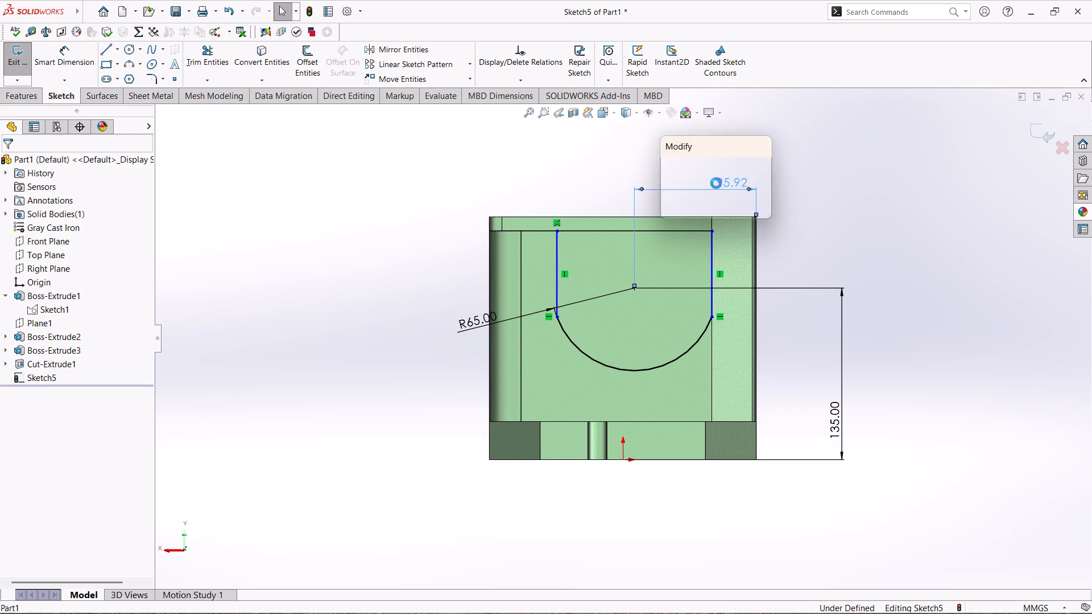
text(105)
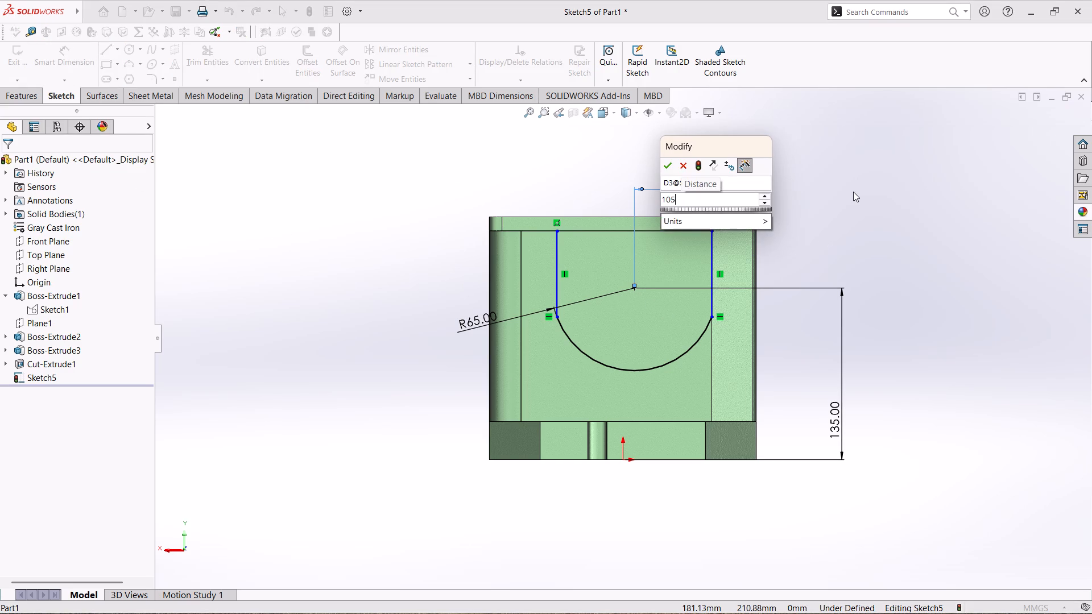
key(Return)
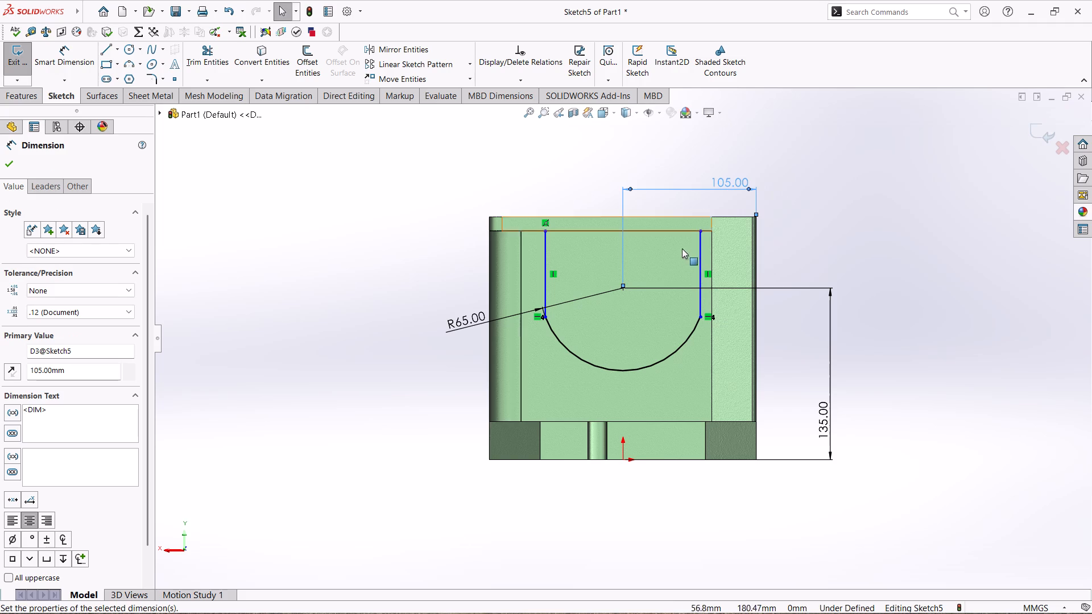
Add a coincident relation between the upper endpoint of the line beside the angled wall and the top frame's lower edge.
click(700, 229)
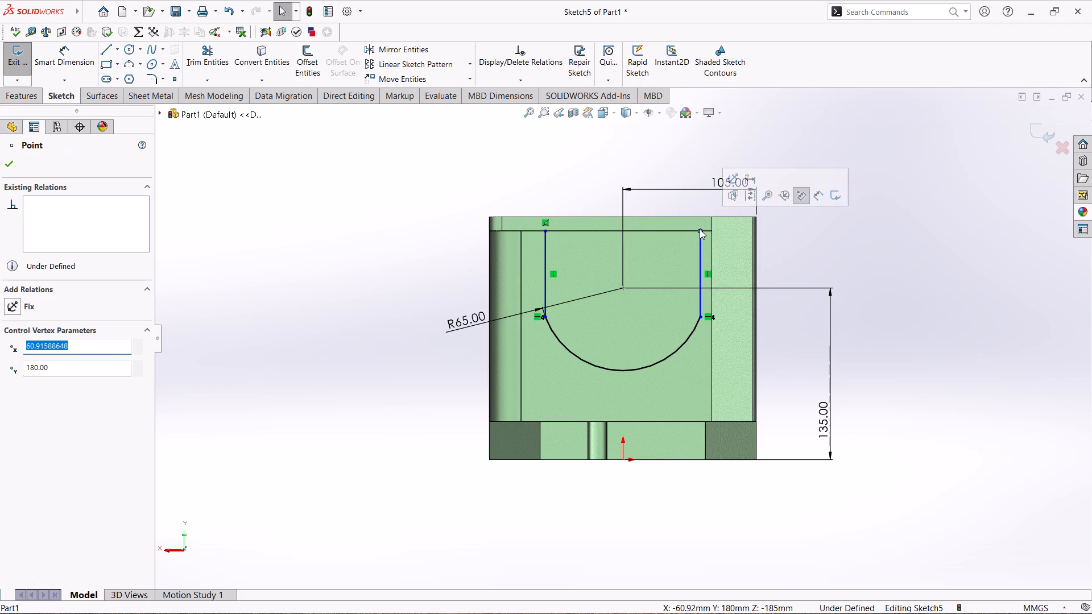
ctrl+click(668, 229)
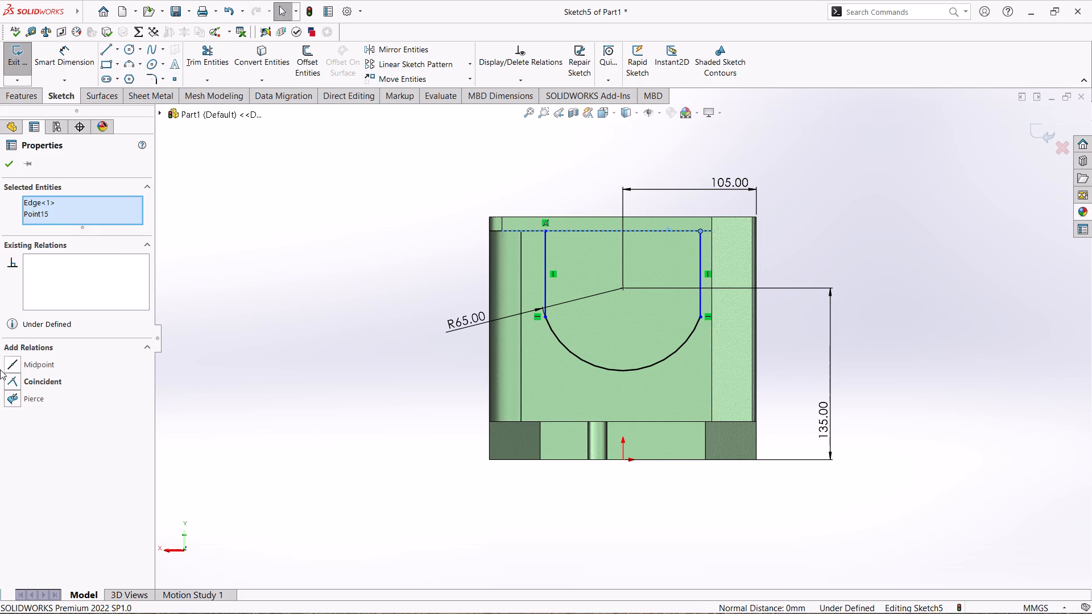
click(10, 384)
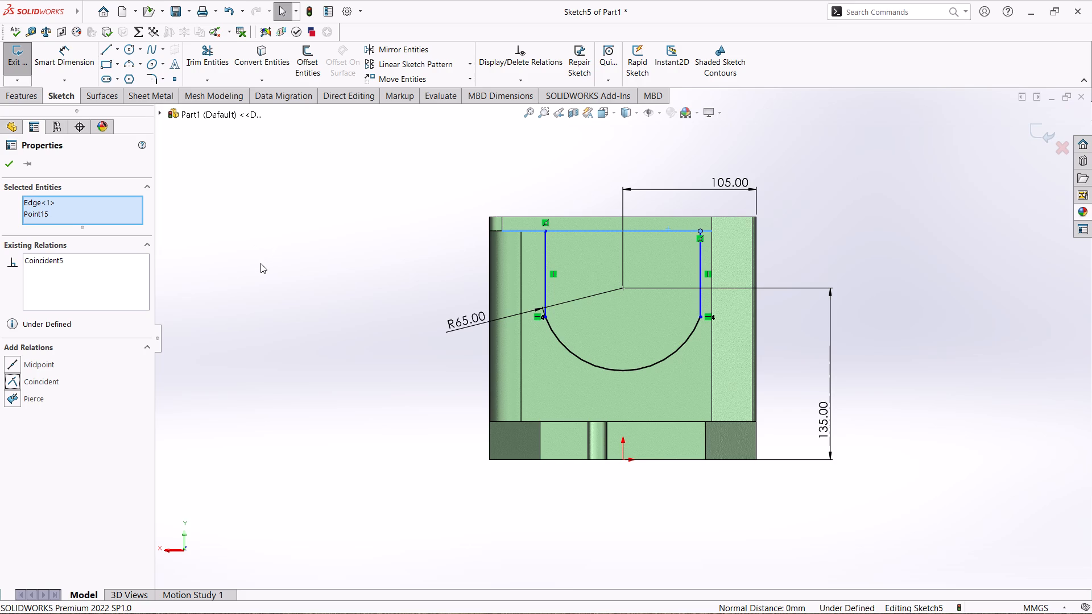
drag(283, 250, 278, 251)
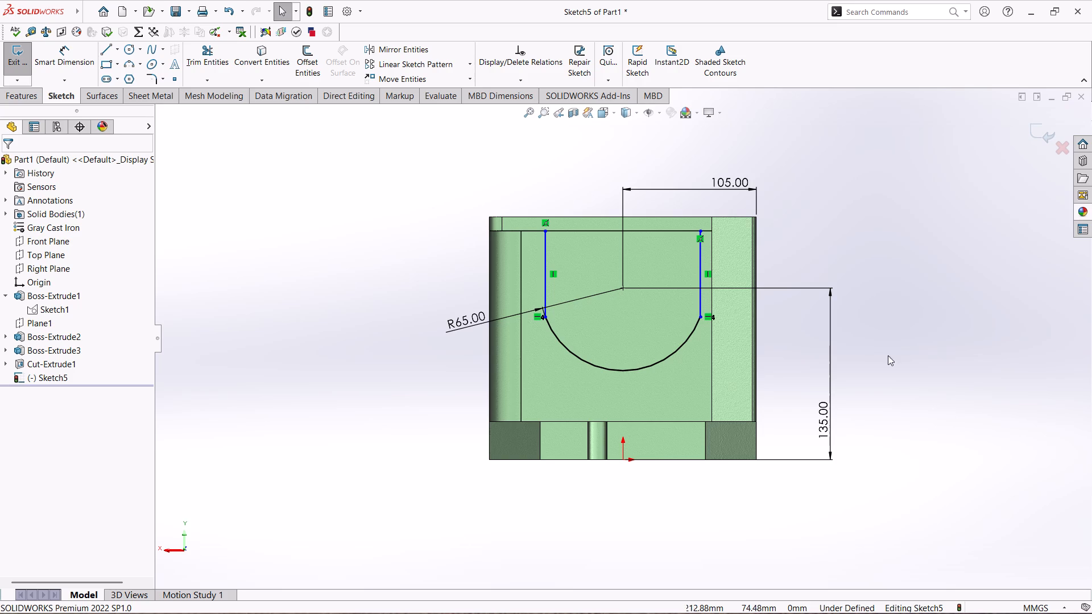
Examine the U-shaped profile against the wall and top frame from several angles, returning to a view normal to the sketch.
middle_drag(926, 326, 843, 365)
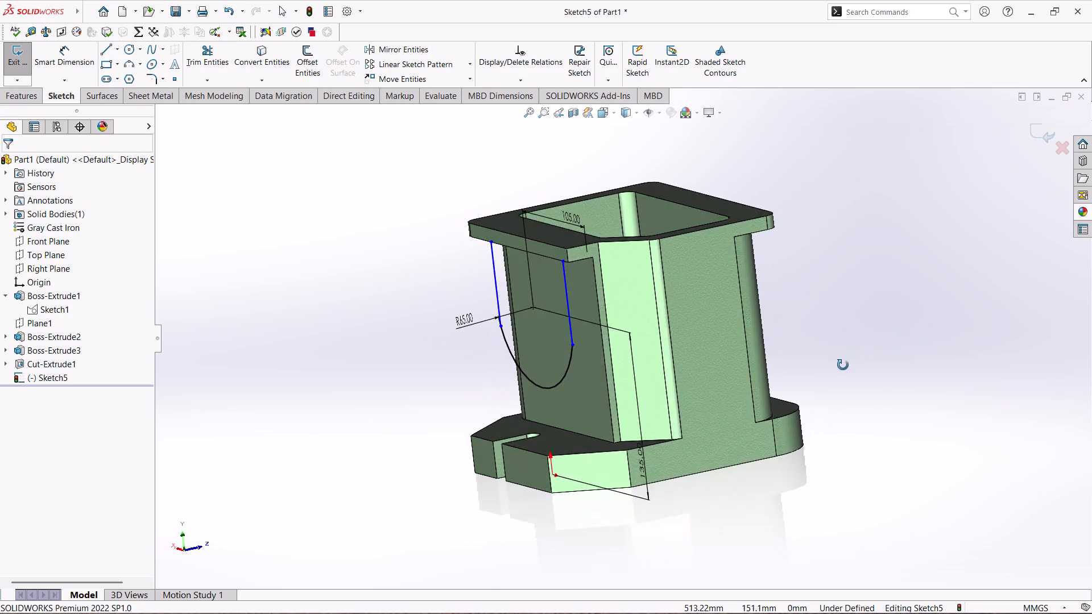
middle_drag(843, 365, 941, 346)
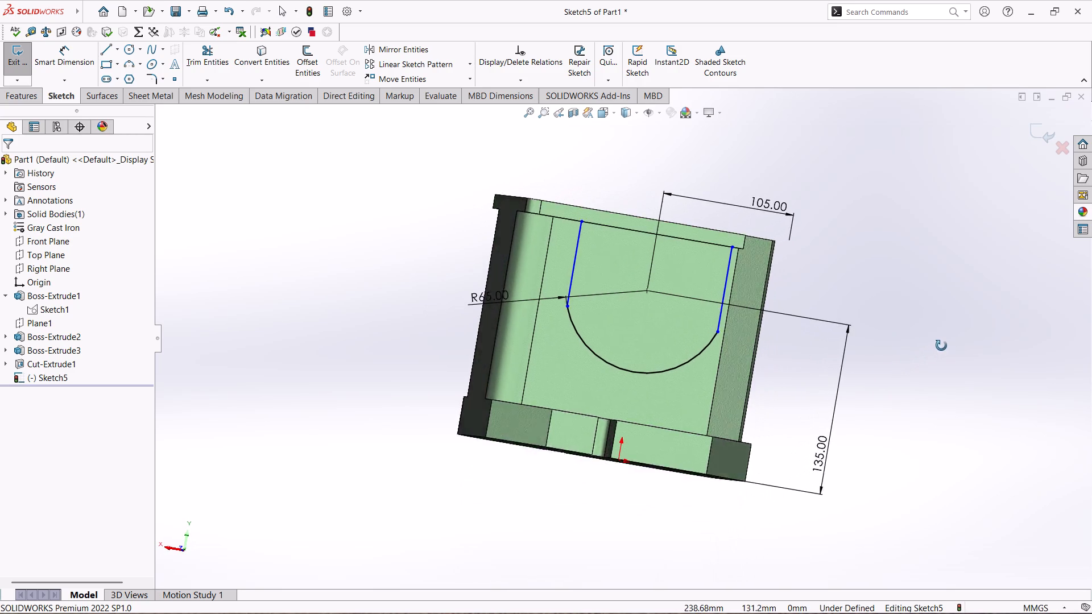
middle_drag(941, 346, 926, 358)
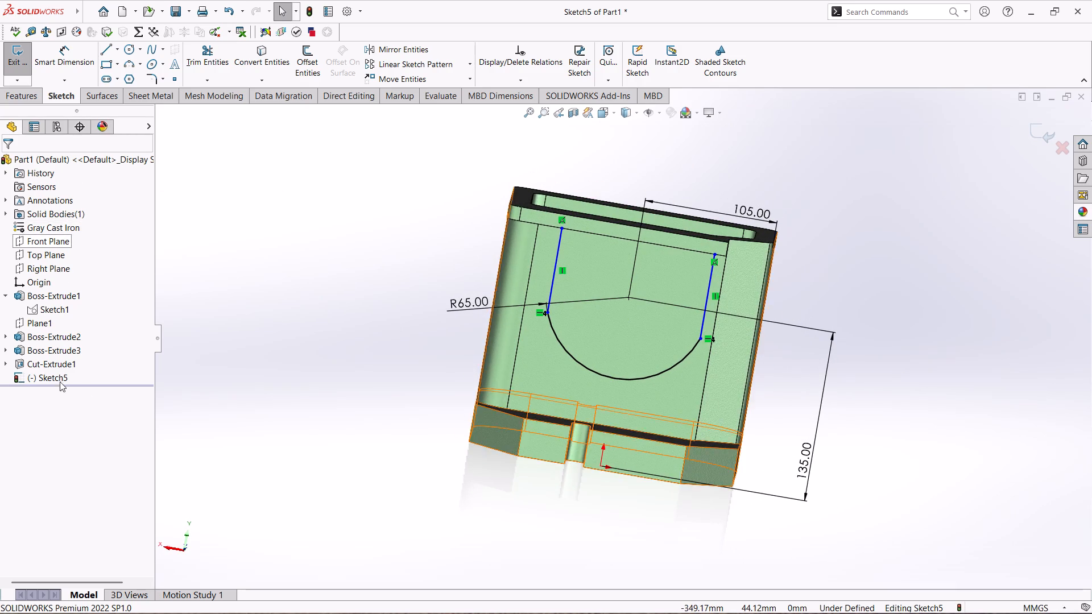
click(35, 382)
click(65, 366)
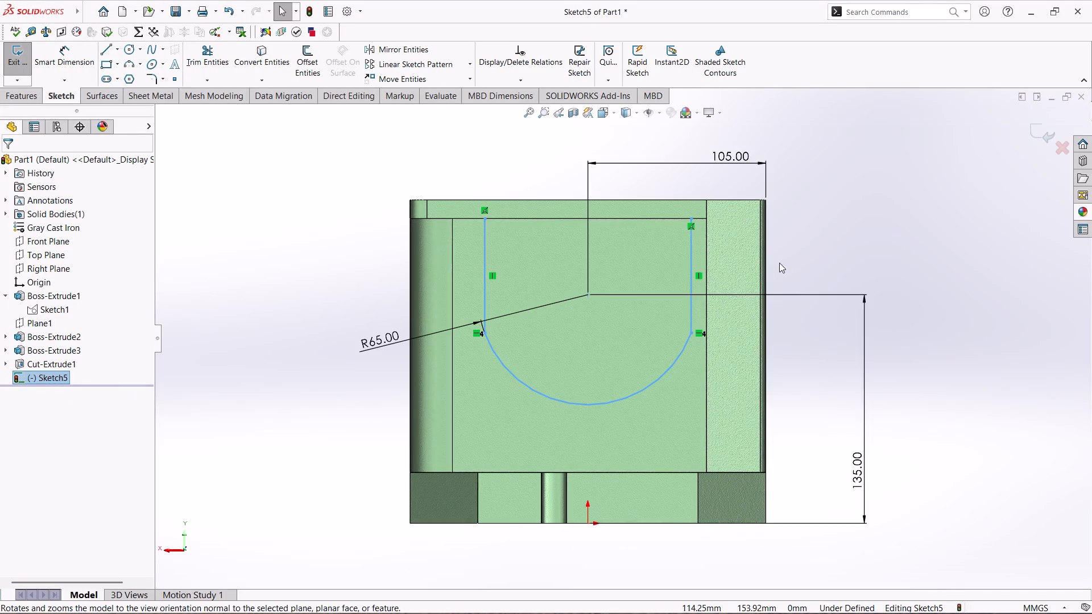
click(693, 280)
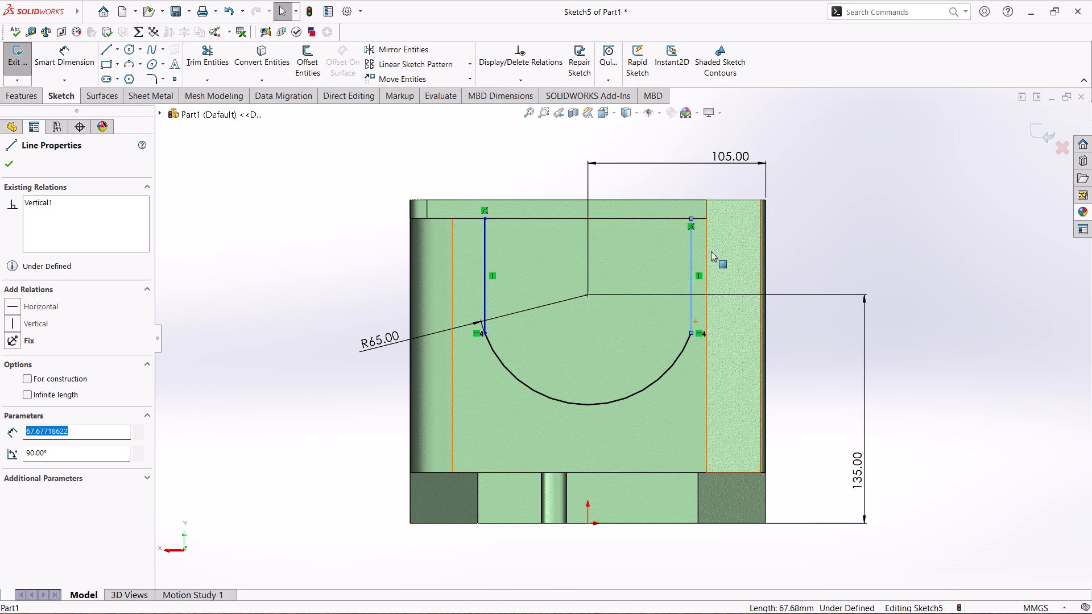
scroll(700, 248, up, 1)
middle_drag(742, 196, 747, 225)
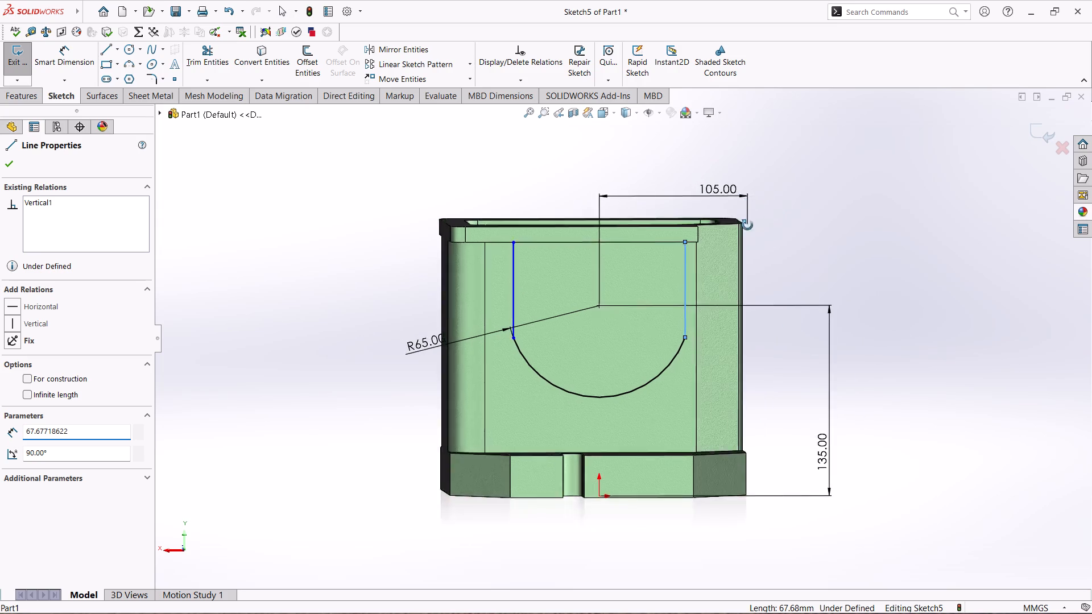
middle_drag(747, 225, 774, 537)
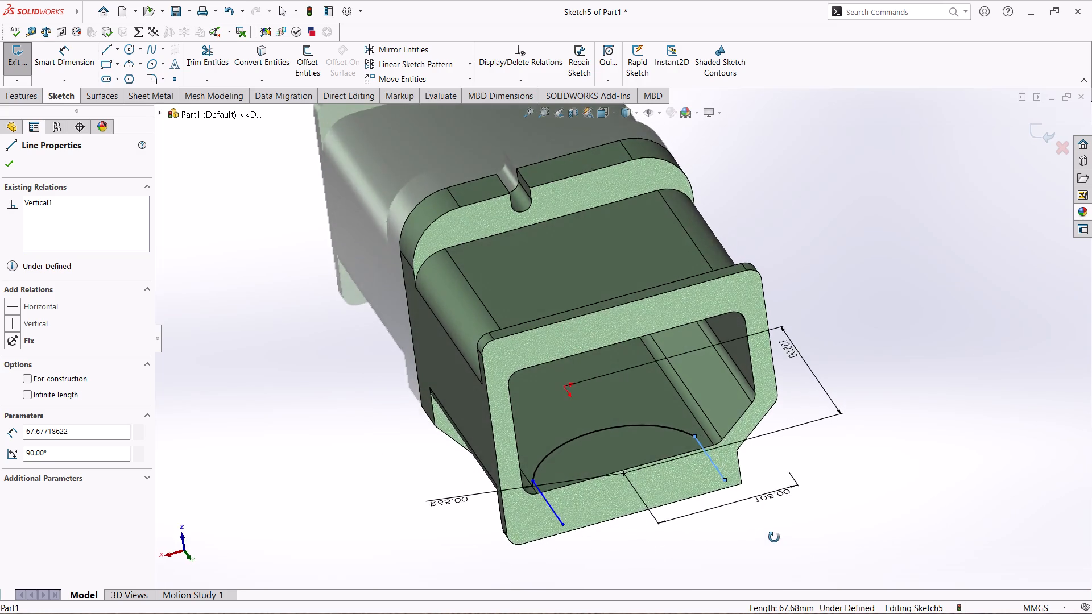
middle_drag(774, 537, 739, 219)
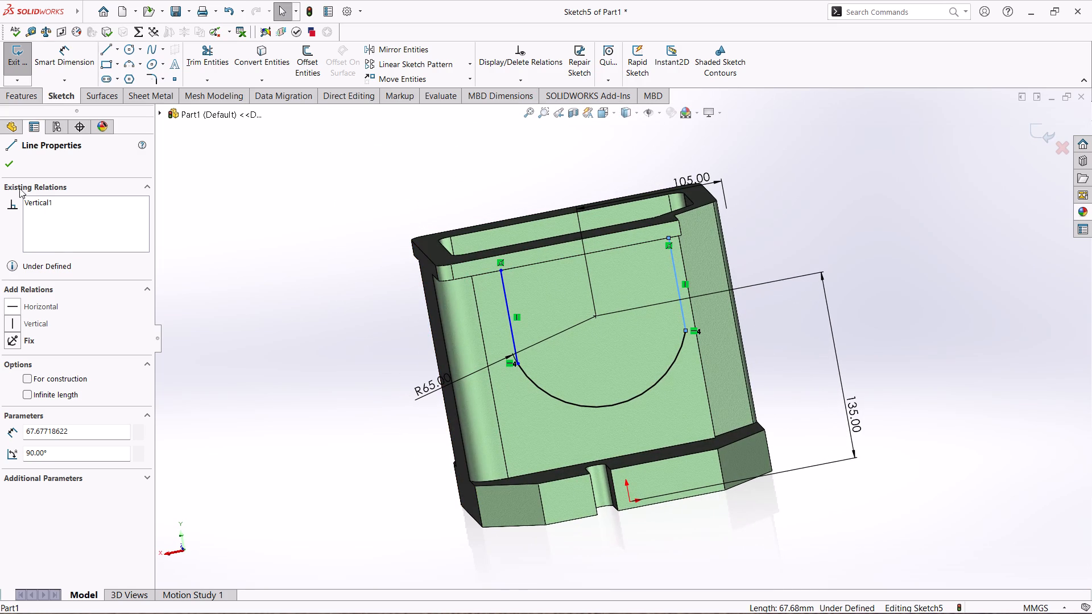
click(9, 168)
click(64, 380)
click(87, 367)
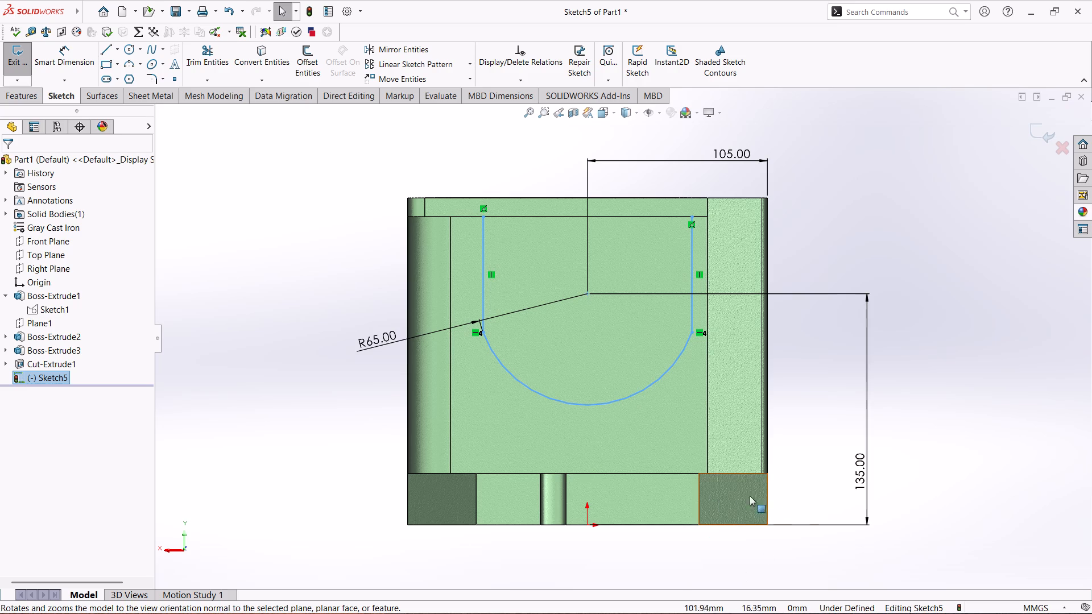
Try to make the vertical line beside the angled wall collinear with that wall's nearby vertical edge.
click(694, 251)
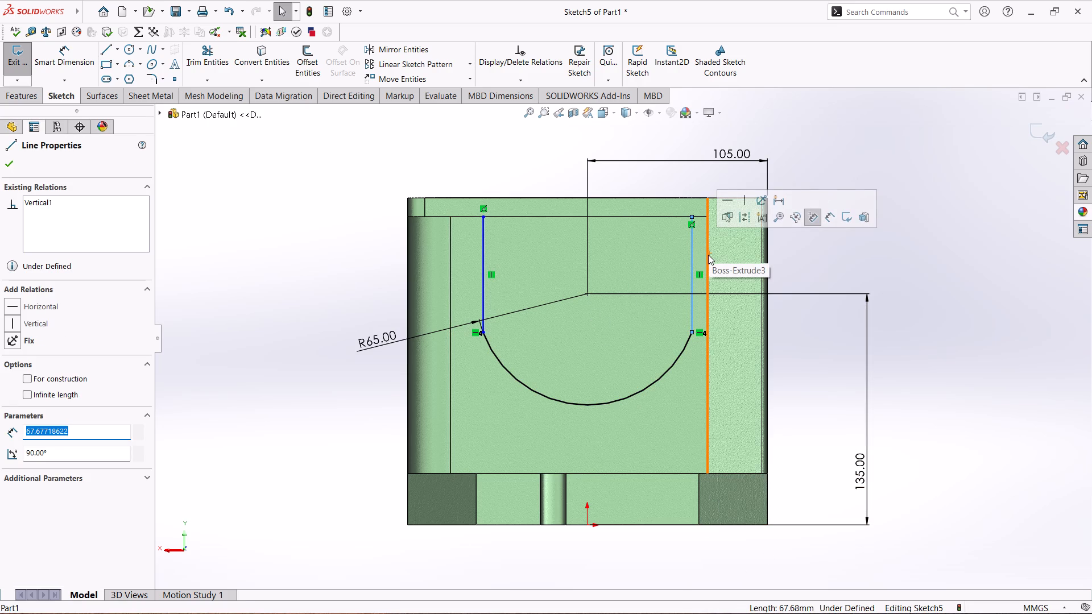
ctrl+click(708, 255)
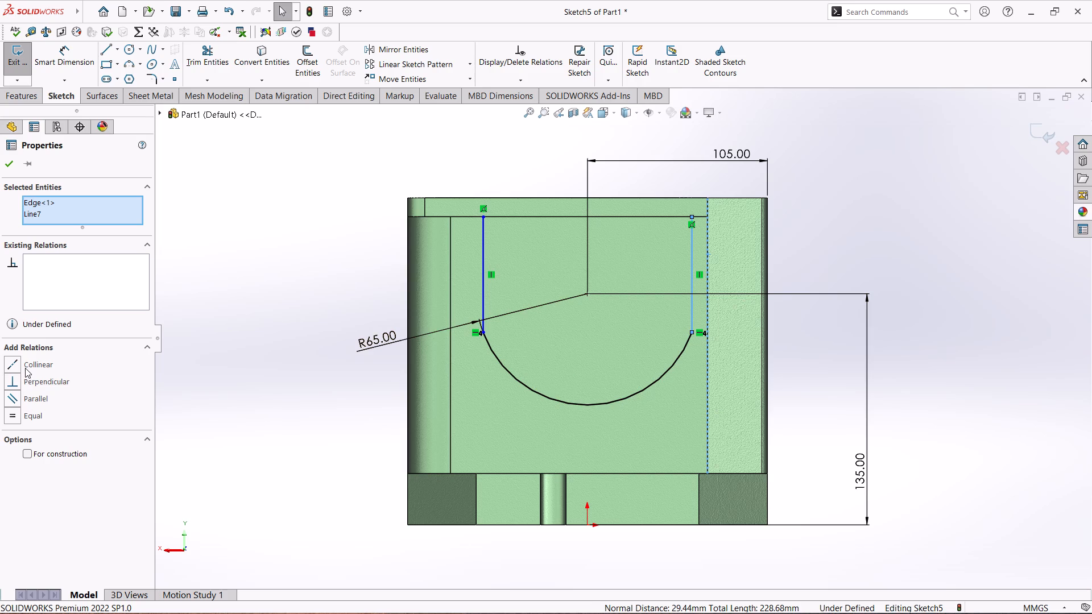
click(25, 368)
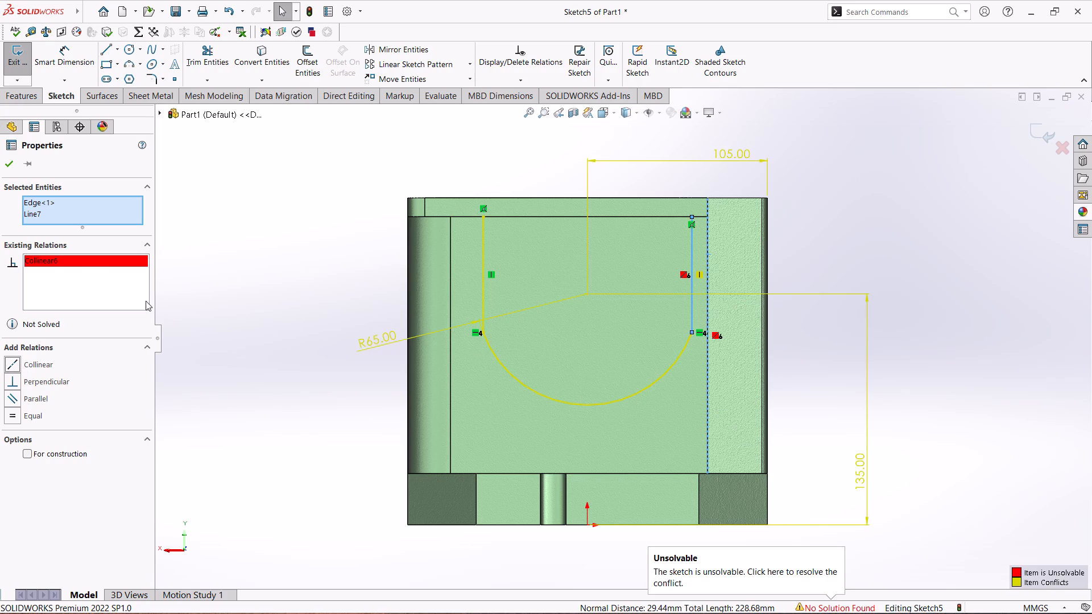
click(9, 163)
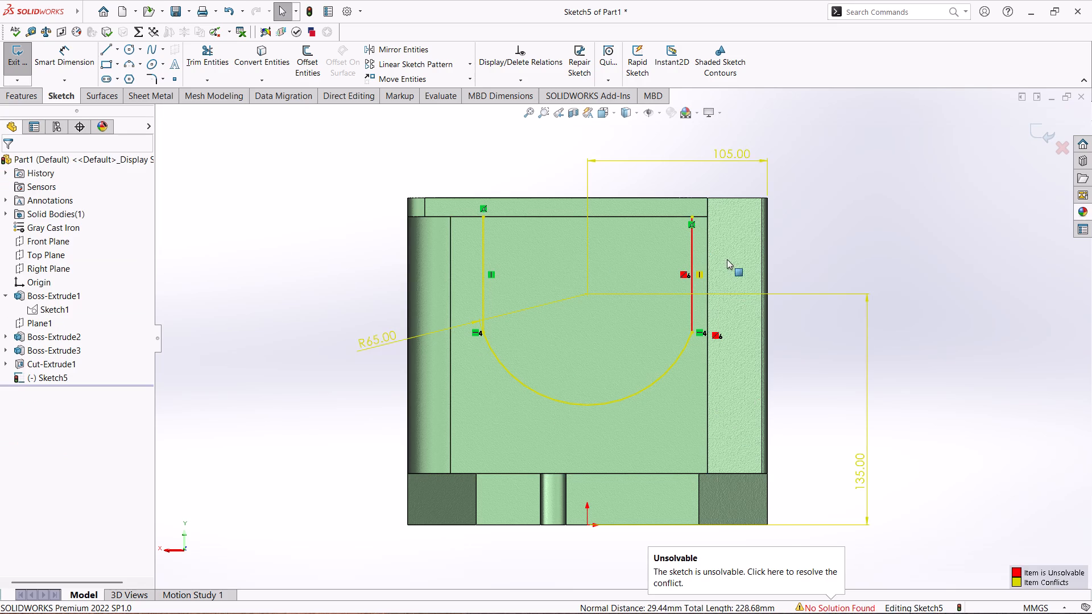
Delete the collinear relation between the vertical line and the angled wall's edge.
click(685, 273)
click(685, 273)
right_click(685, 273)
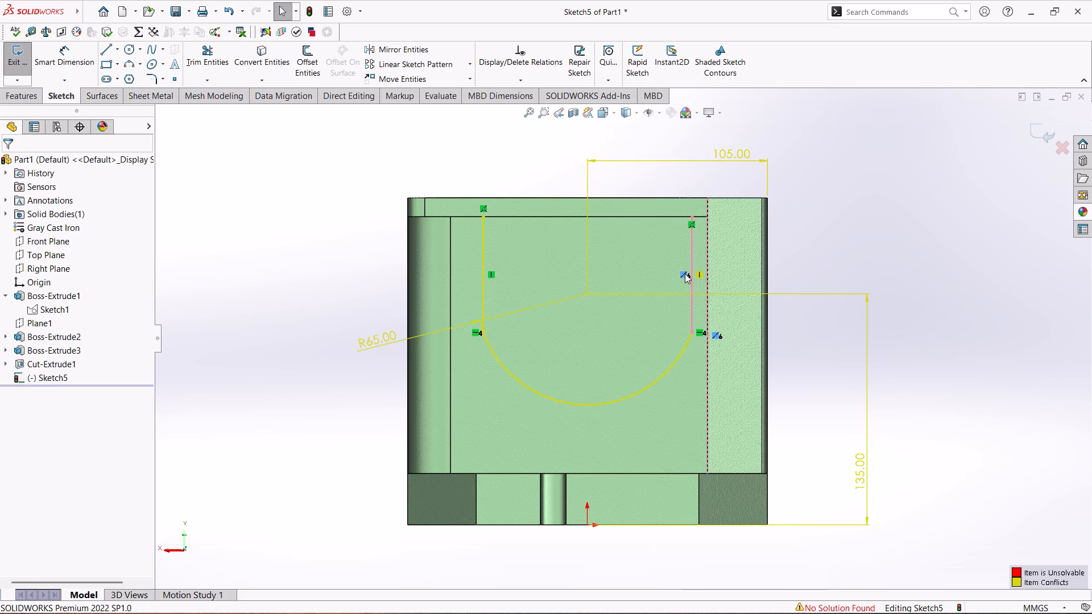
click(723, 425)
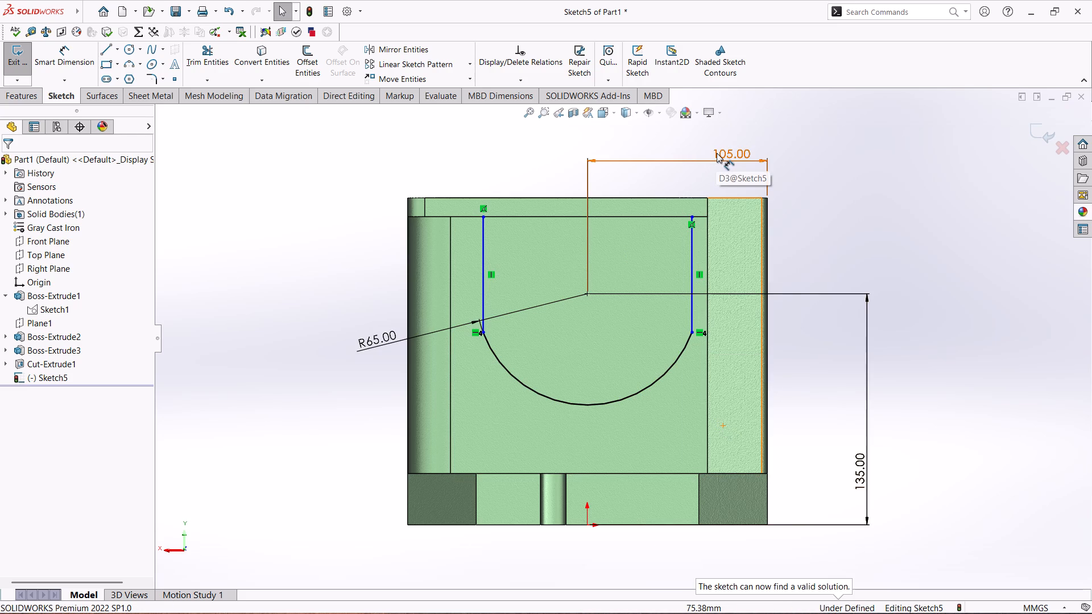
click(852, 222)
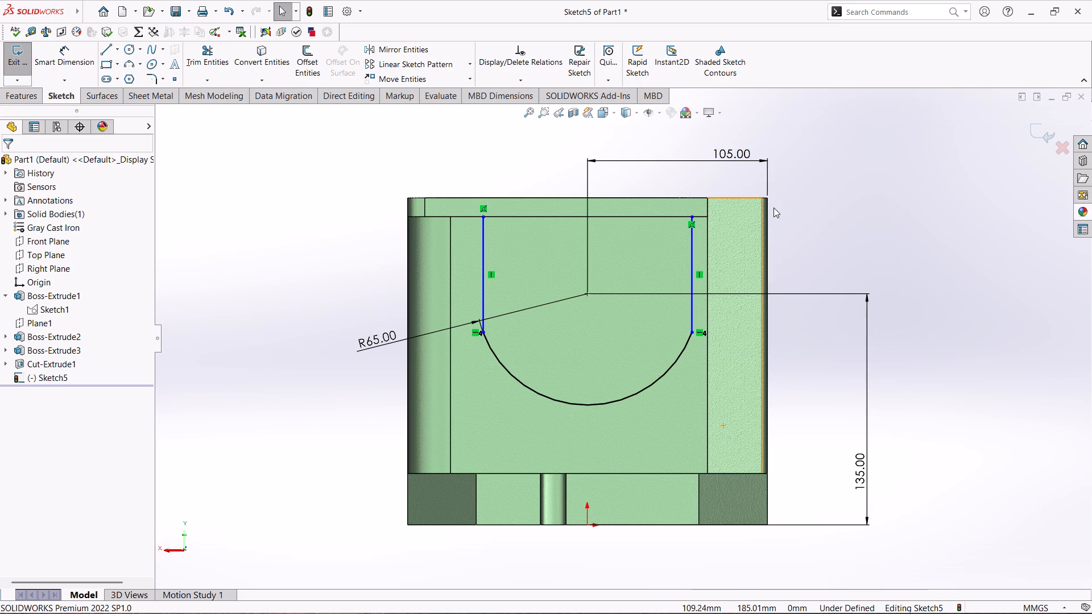
Delete the 105 mm horizontal dimension of the arc's centre.
scroll(763, 207, down, 5)
scroll(724, 227, up, 7)
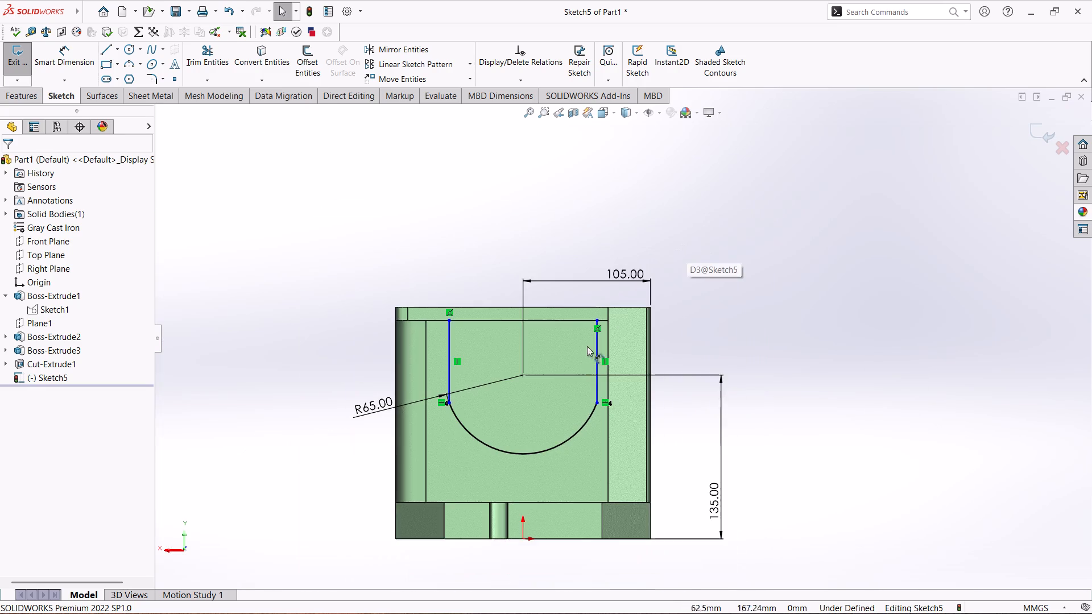
scroll(580, 352, down, 2)
scroll(579, 354, up, 2)
scroll(594, 402, down, 4)
scroll(572, 392, up, 4)
scroll(587, 406, down, 2)
click(721, 143)
right_click(721, 143)
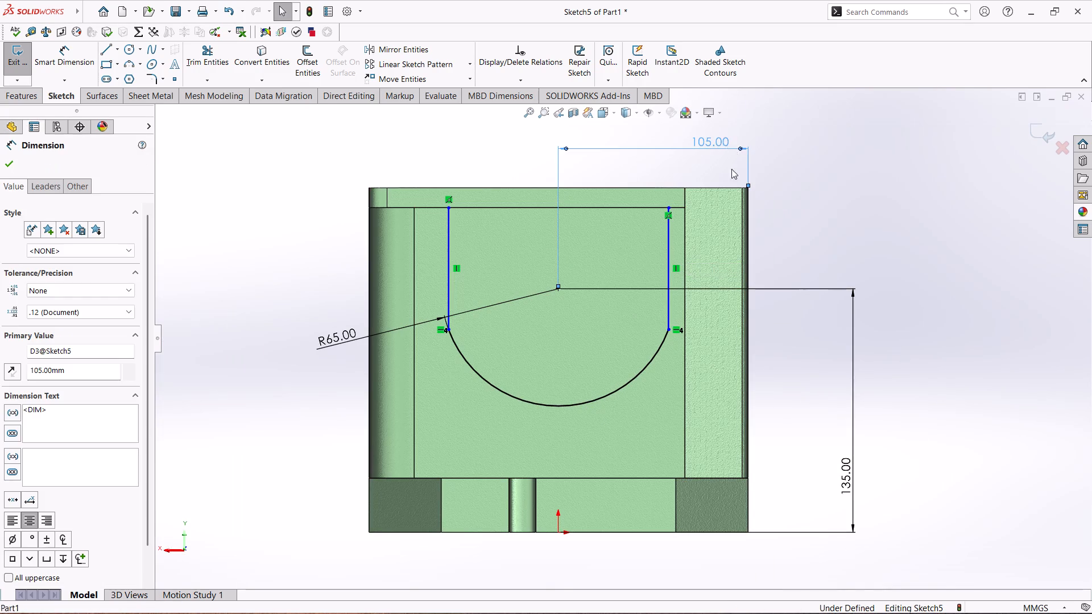
click(782, 292)
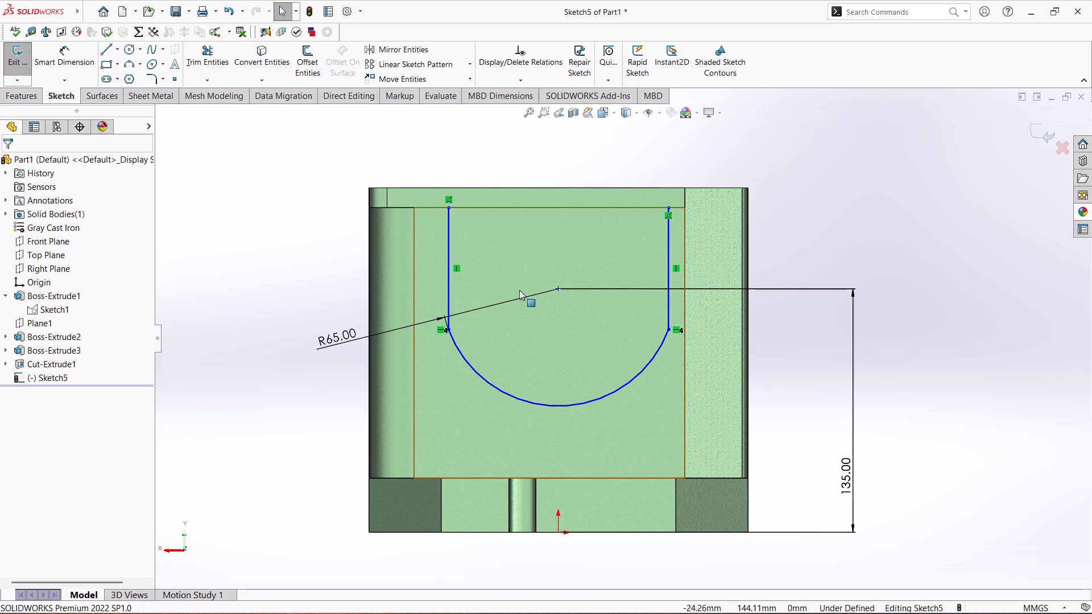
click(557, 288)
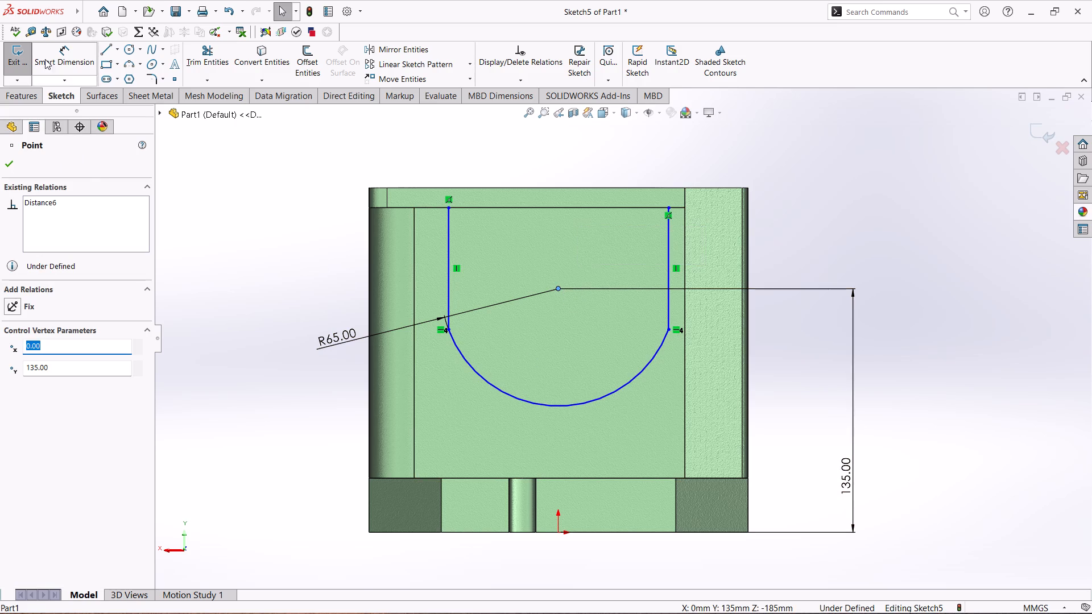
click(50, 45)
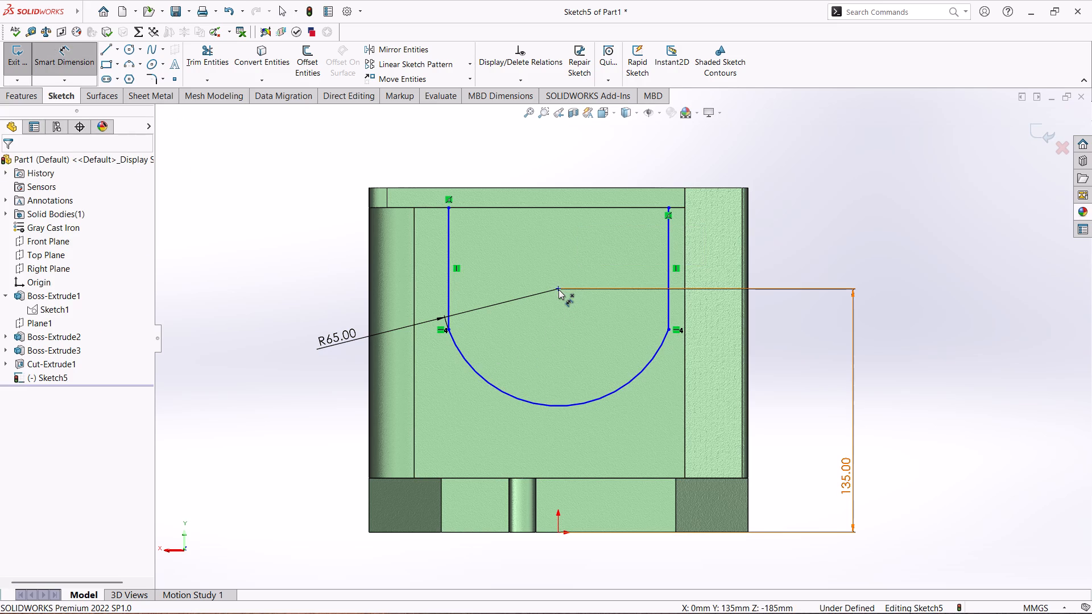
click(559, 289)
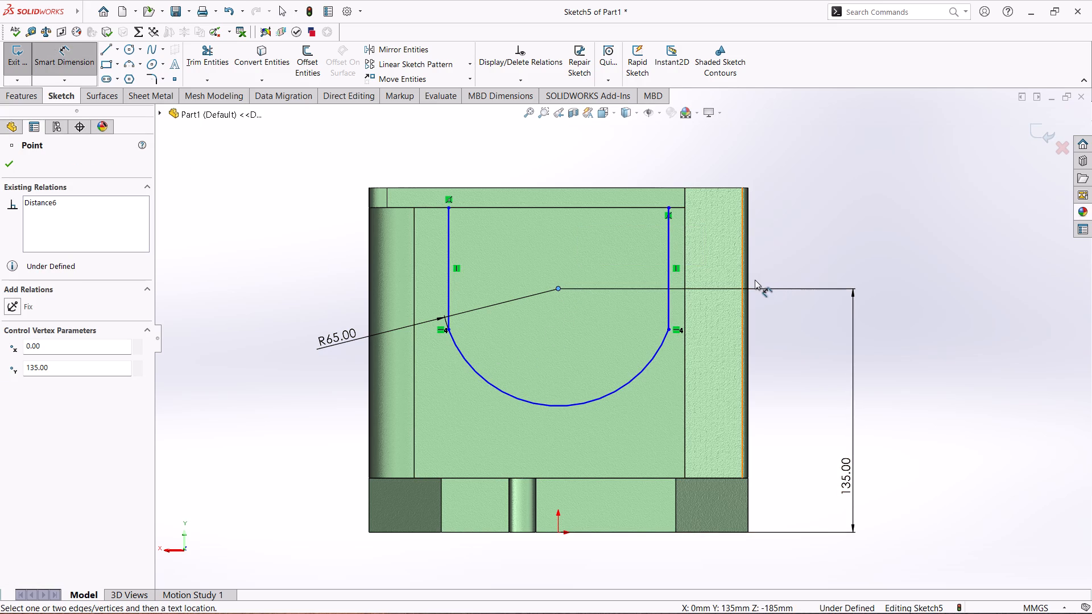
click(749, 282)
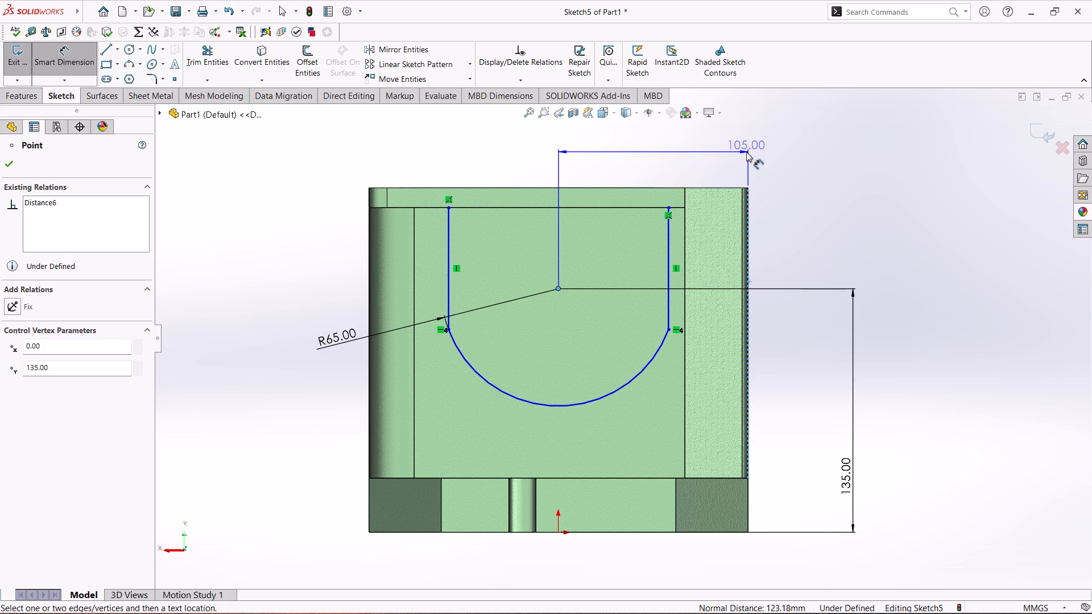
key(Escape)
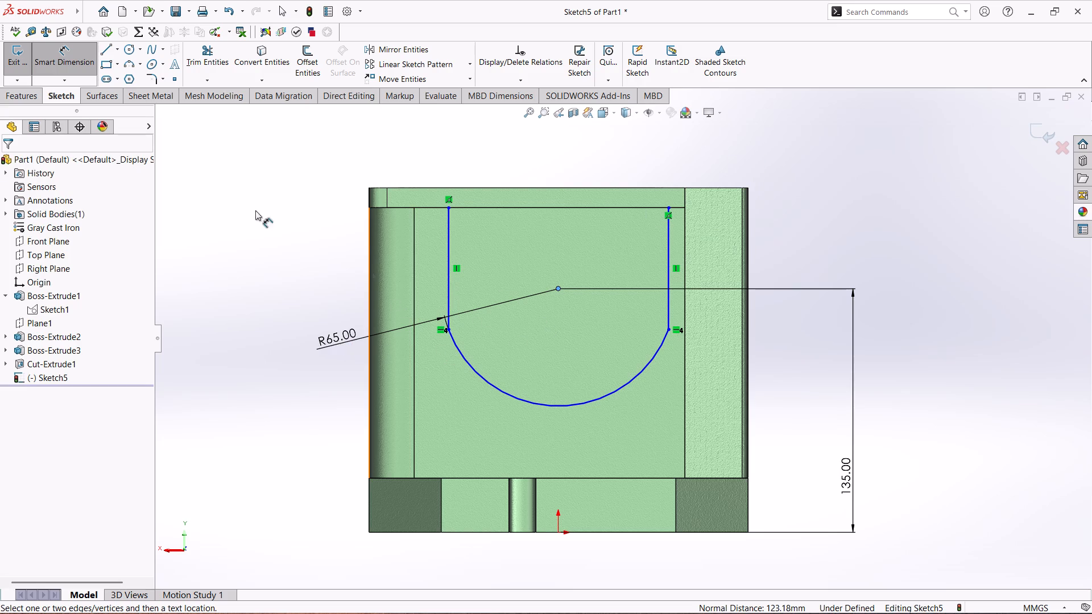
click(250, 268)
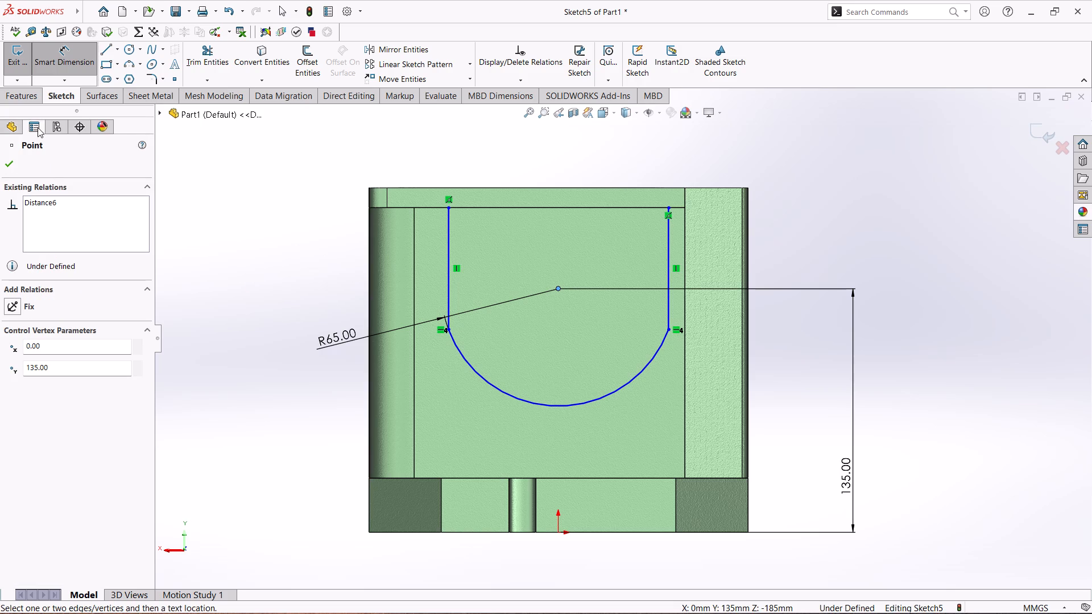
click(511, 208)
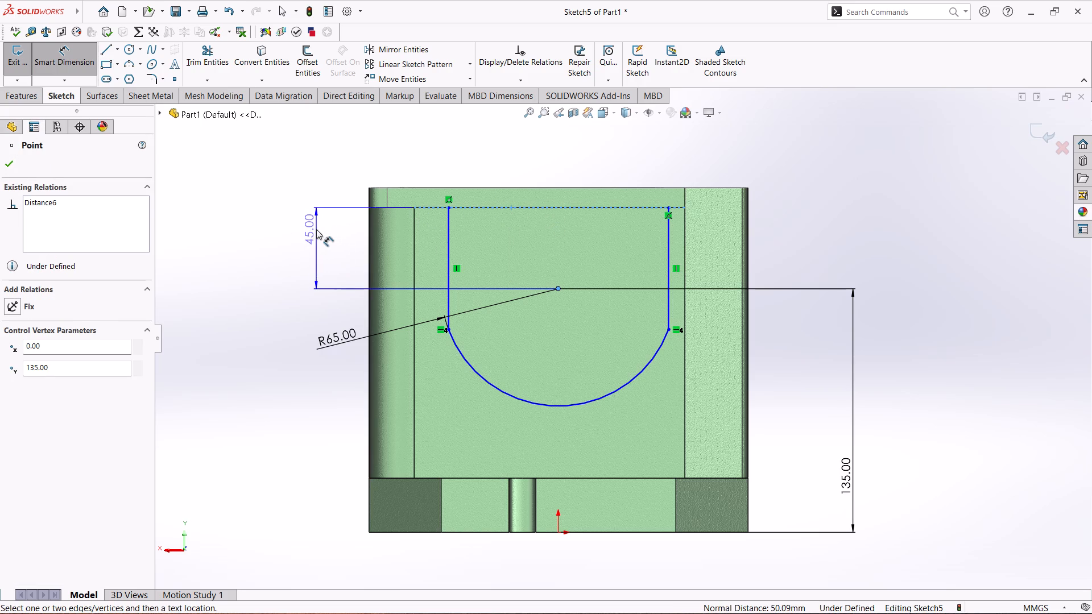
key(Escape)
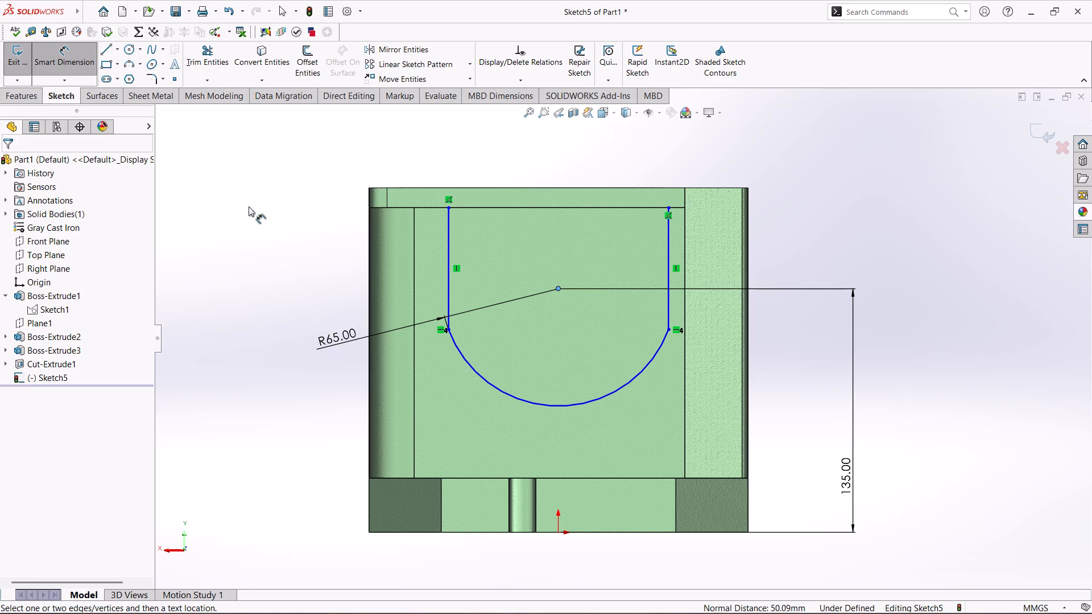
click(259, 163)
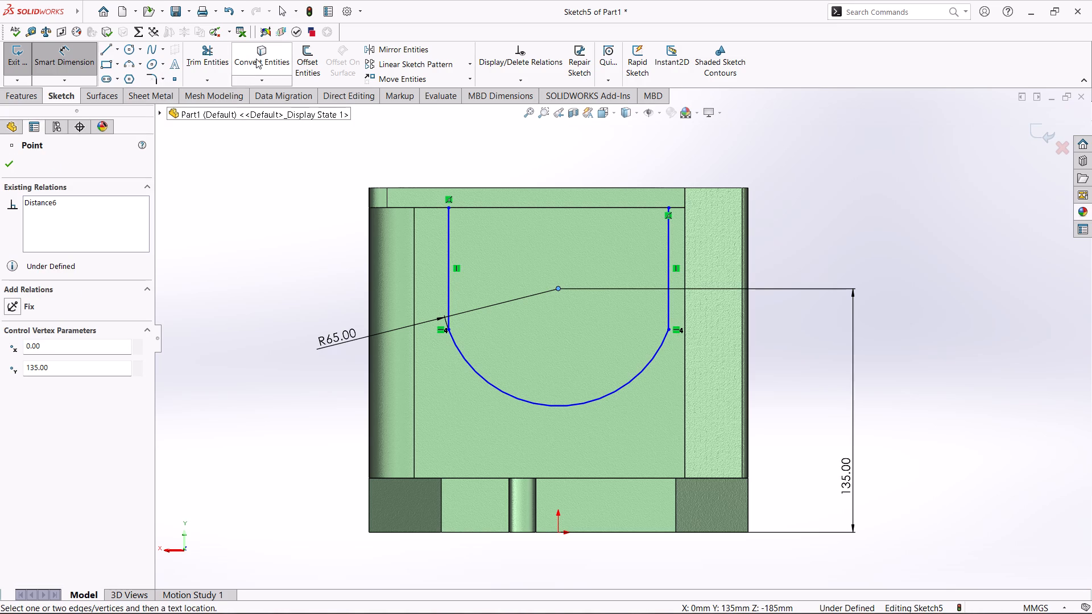
Convert the top frame's lower horizontal edge into a sketch line across the open top of the U-shaped profile.
click(256, 59)
click(495, 207)
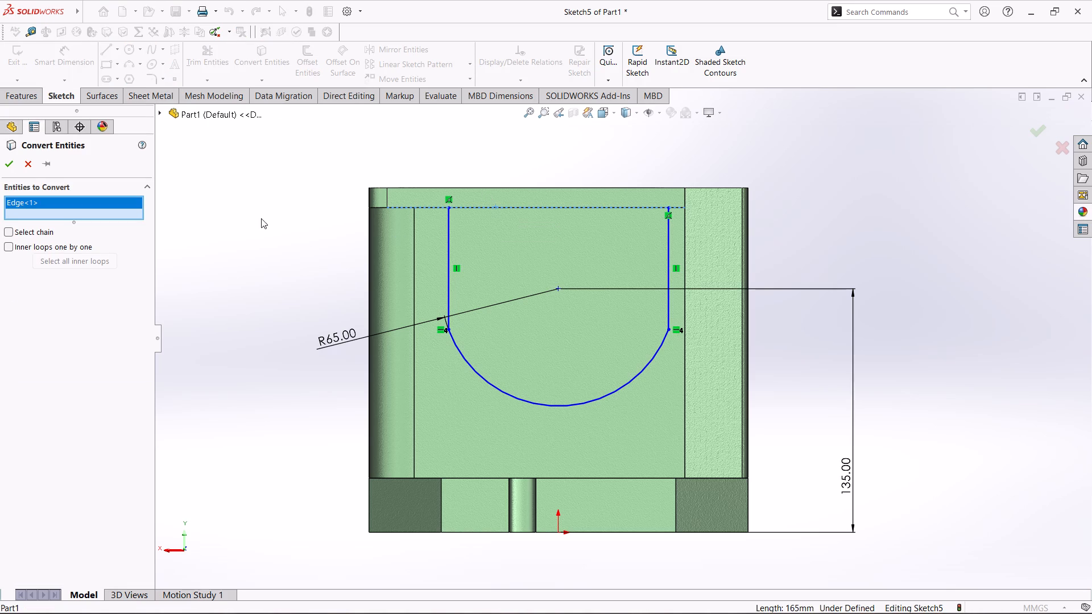
click(7, 165)
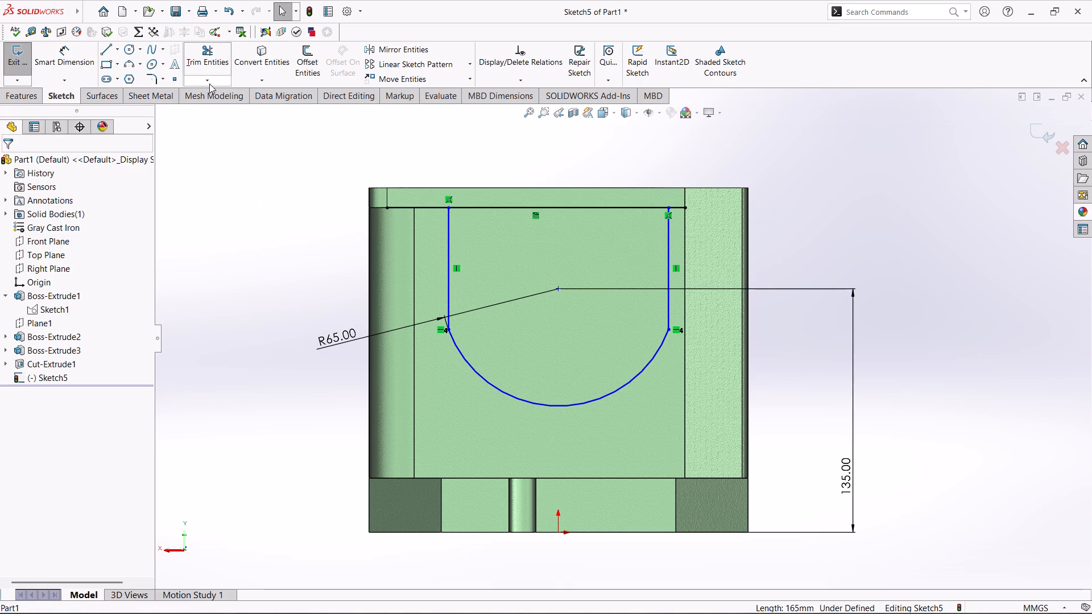
Trim the converted line's overhangs beyond both vertical lines of the U-shaped profile.
click(210, 64)
drag(429, 193, 432, 243)
drag(668, 194, 680, 222)
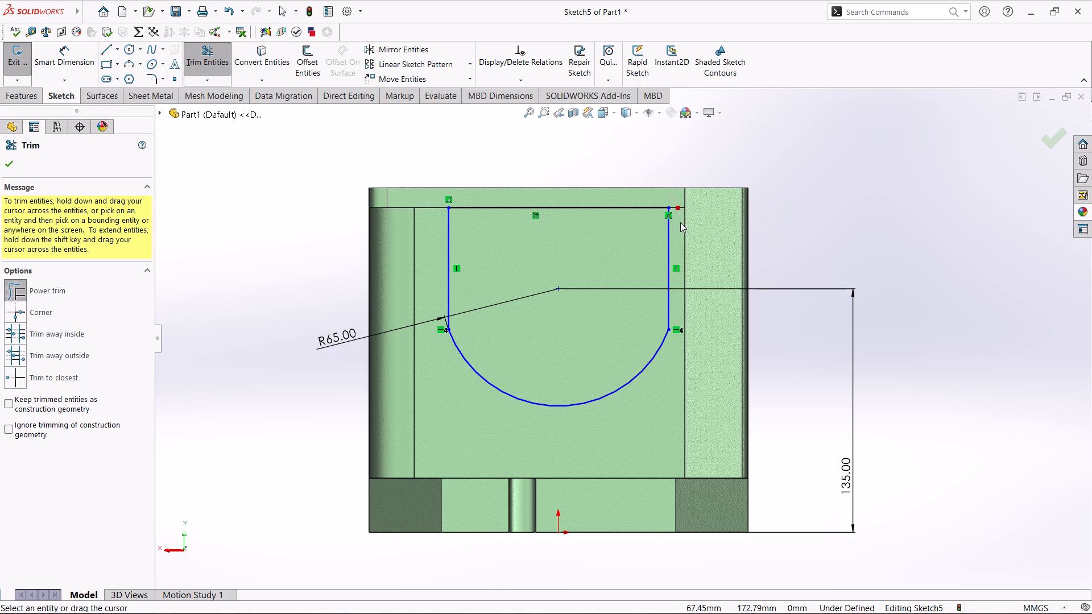
drag(680, 222, 680, 225)
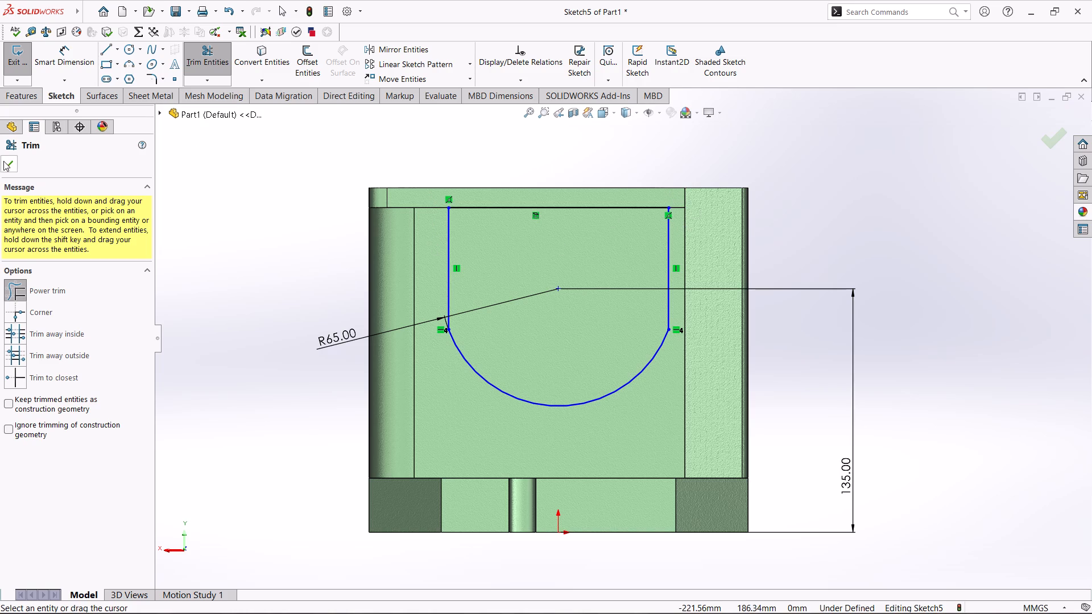
click(5, 164)
click(530, 164)
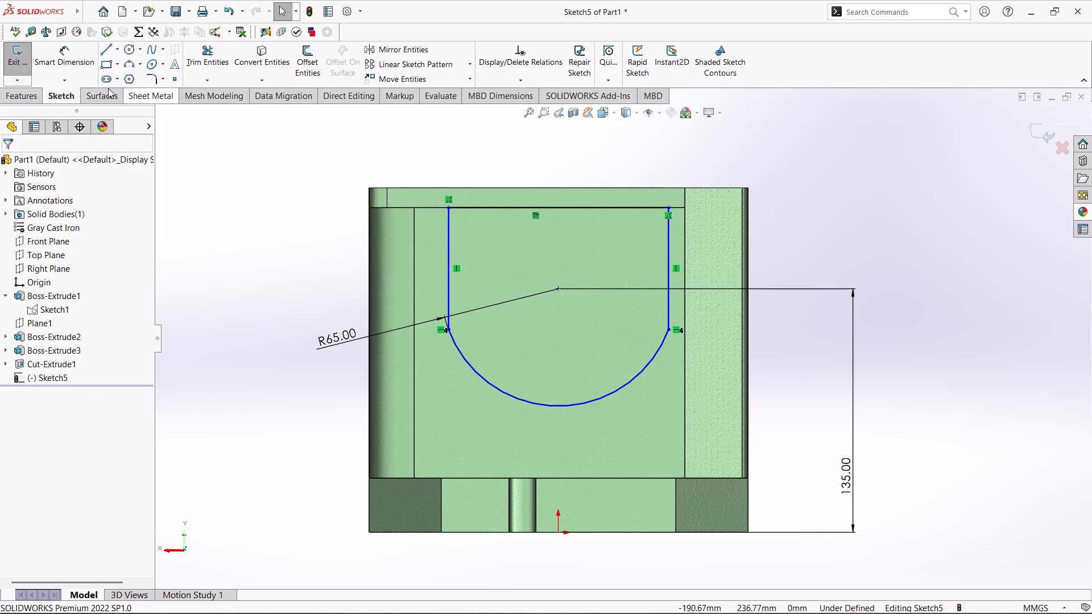
Make the vertical line beside the angled wall collinear with that wall's nearby vertical edge.
click(670, 250)
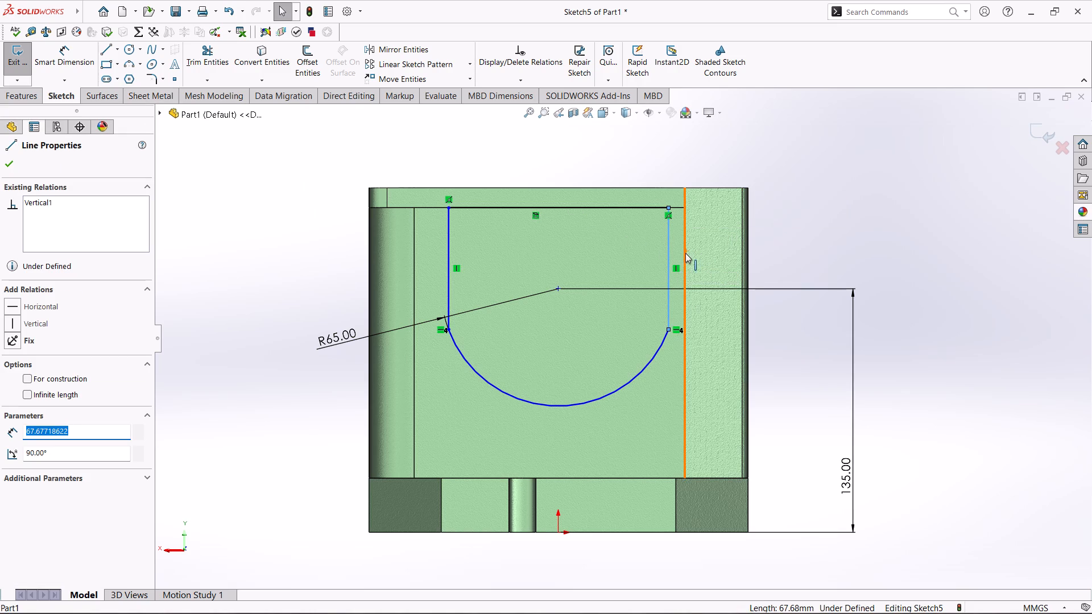
ctrl+click(684, 255)
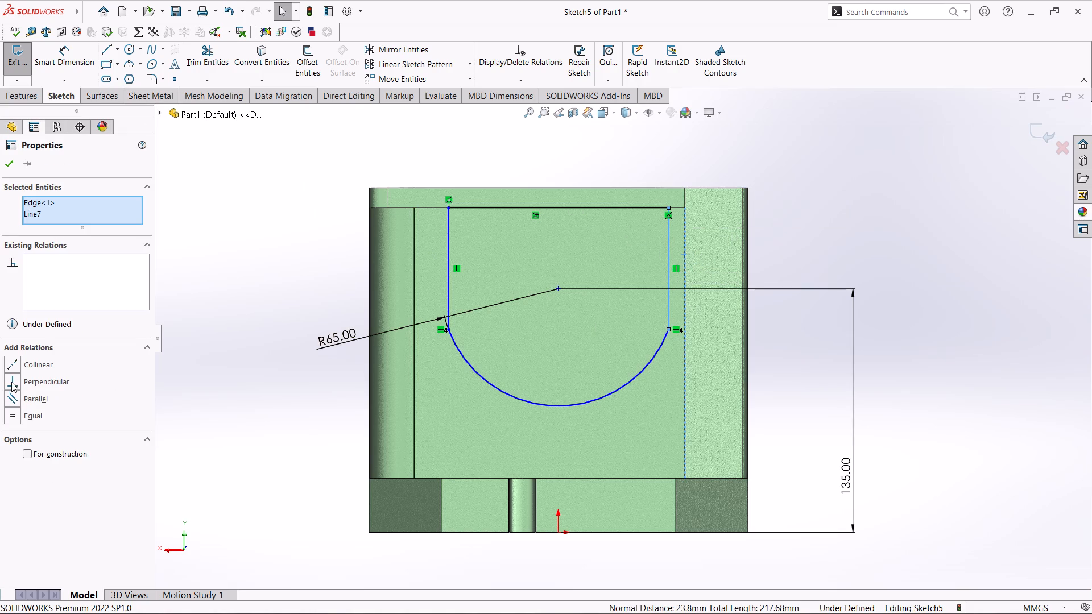
click(10, 362)
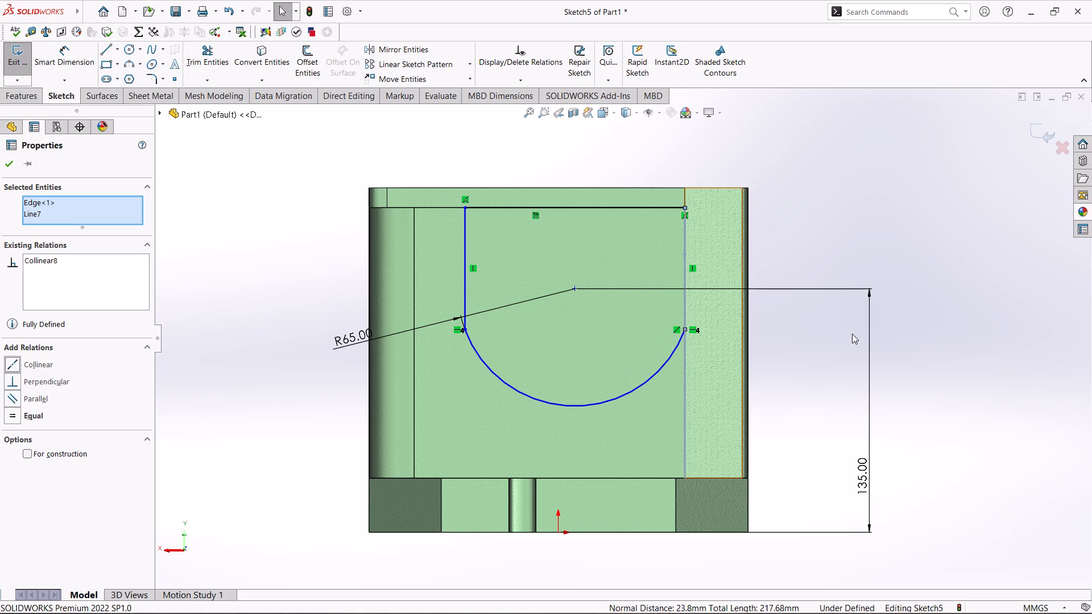
click(5, 167)
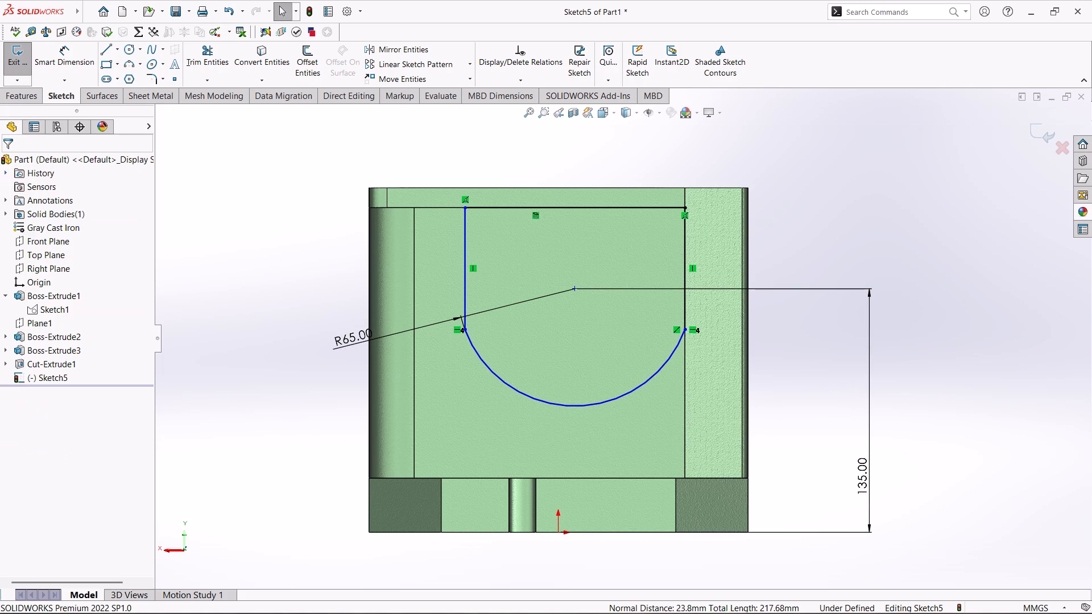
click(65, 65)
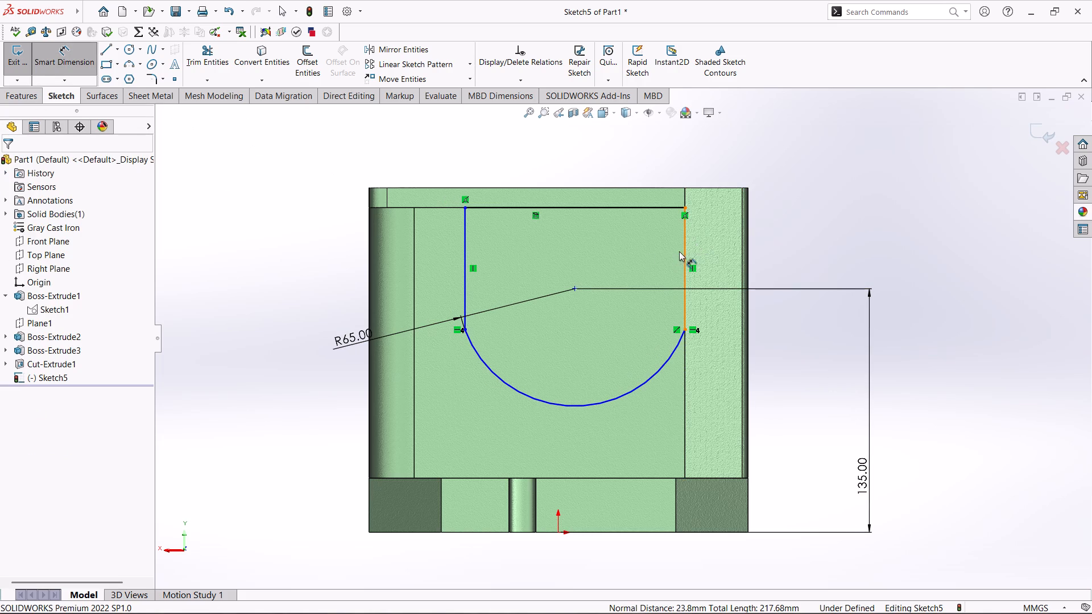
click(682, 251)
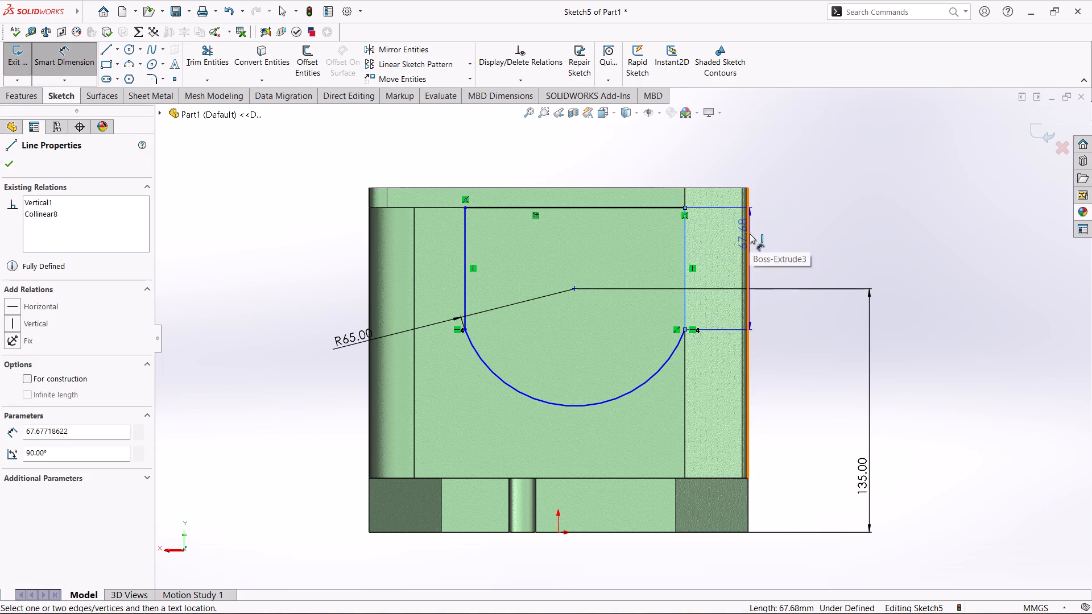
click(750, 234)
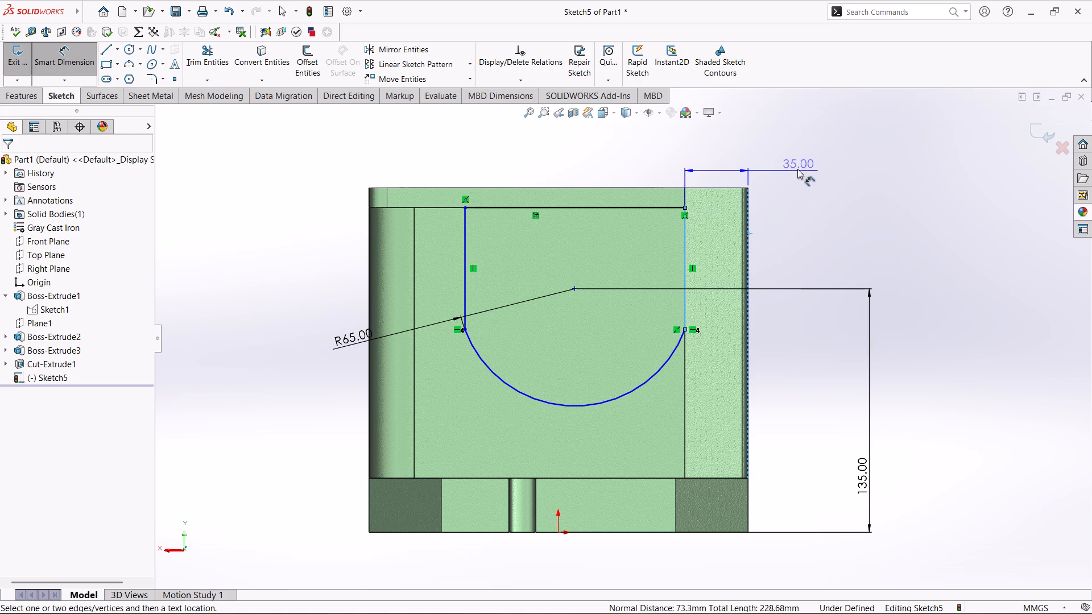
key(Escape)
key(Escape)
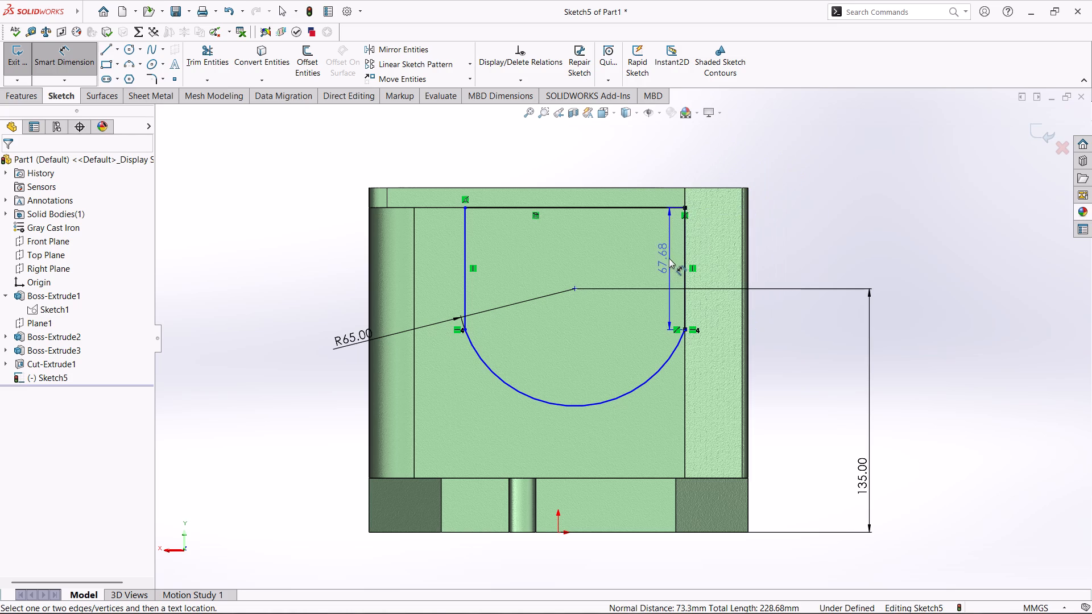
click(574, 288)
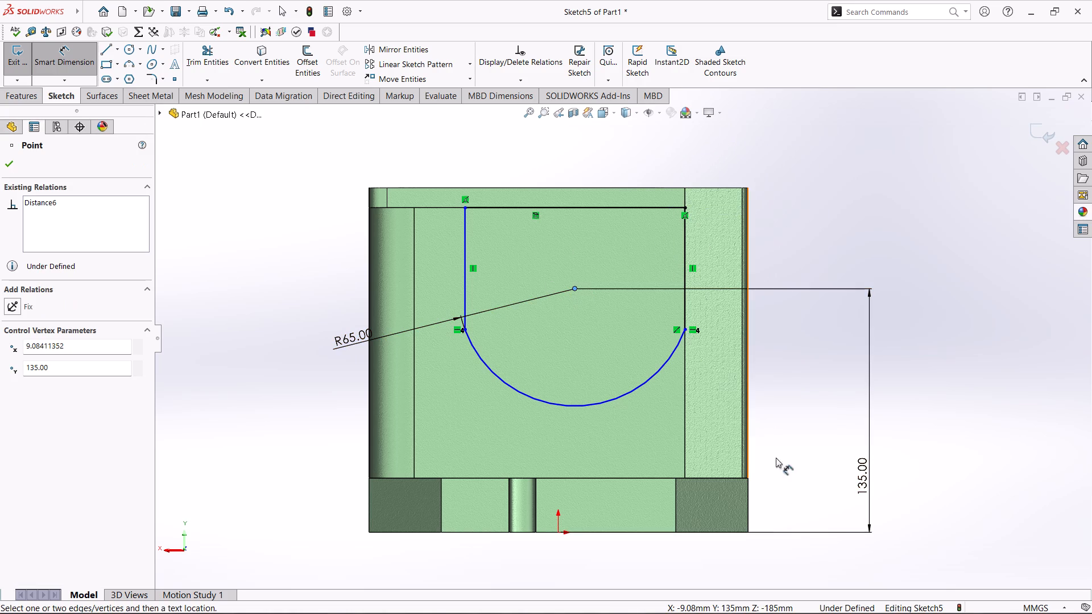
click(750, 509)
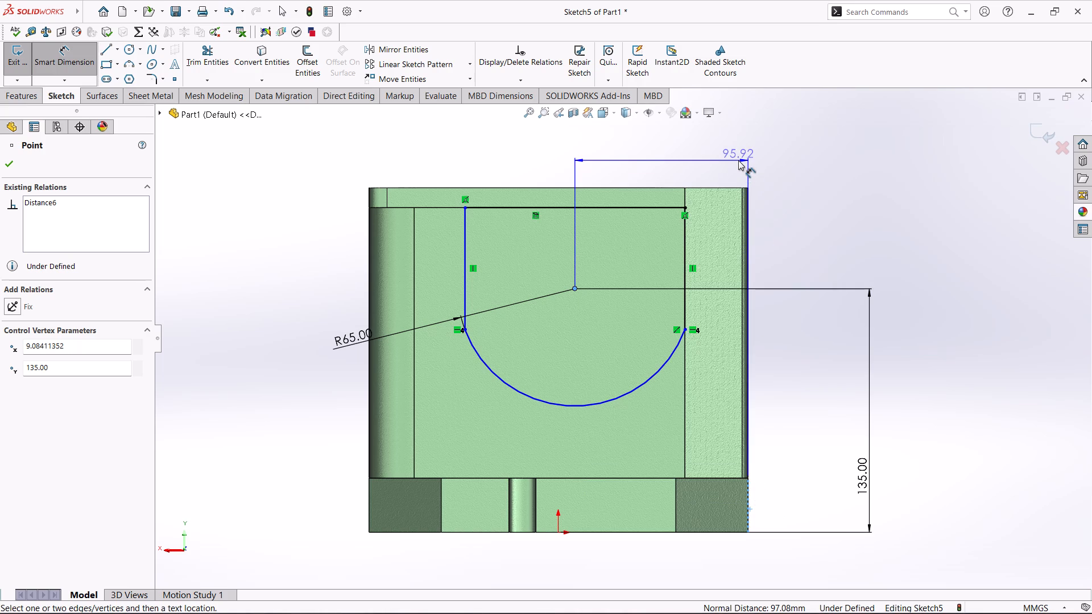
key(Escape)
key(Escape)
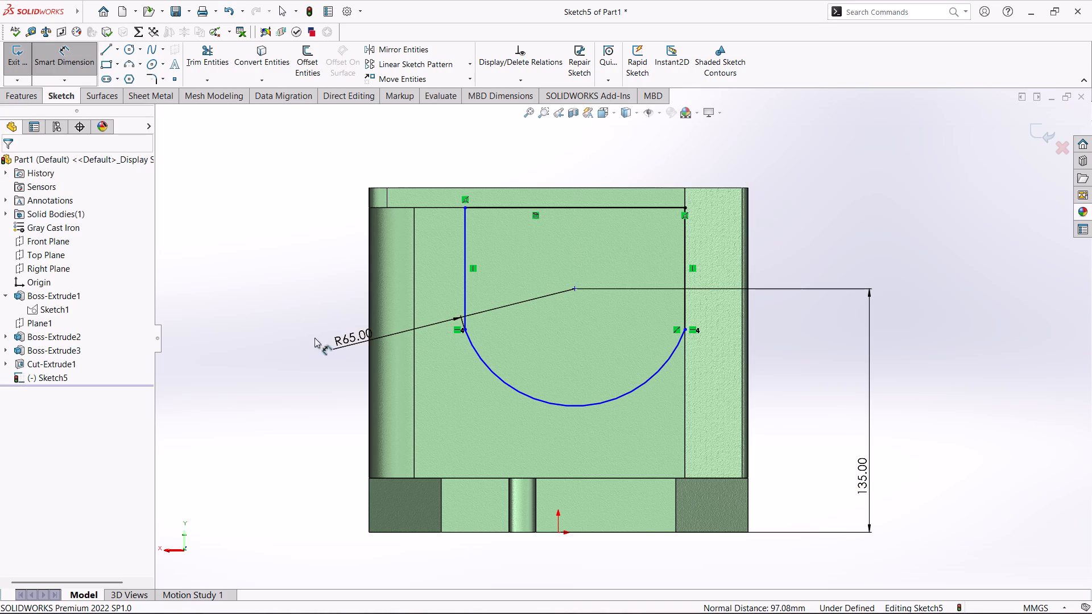
Delete the arc's 65 mm radius dimension and the 135 mm vertical dimension of its centre.
right_click(344, 339)
click(380, 381)
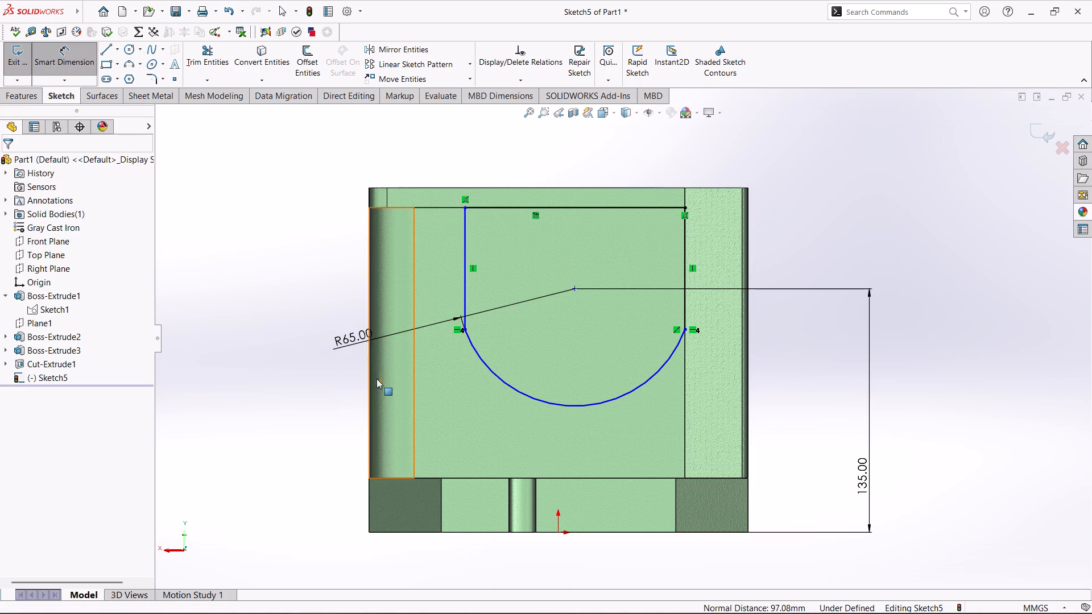
right_click(353, 330)
click(418, 466)
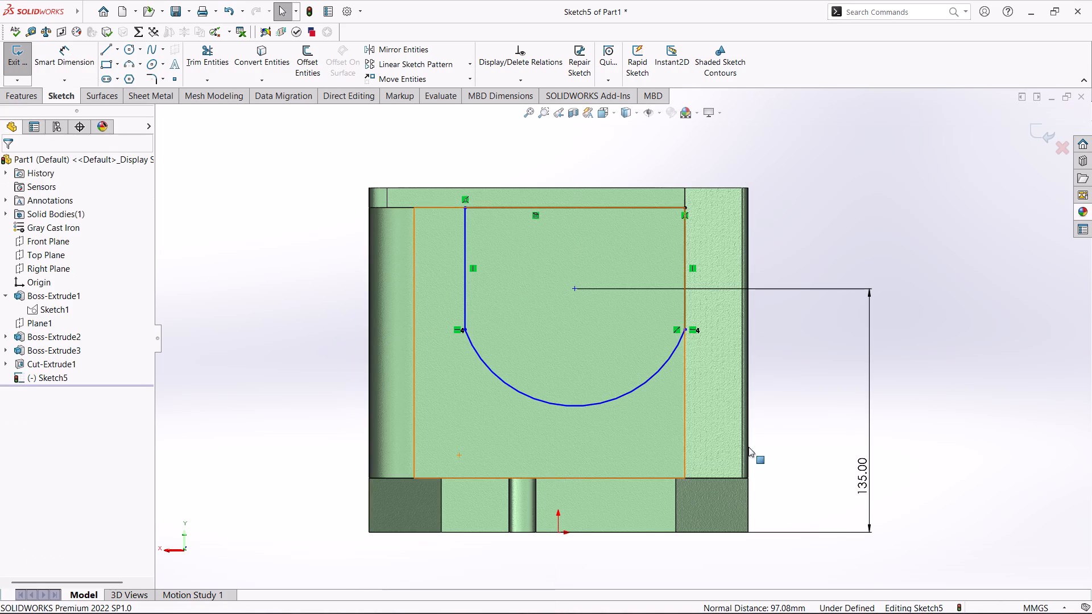
right_click(863, 482)
click(893, 446)
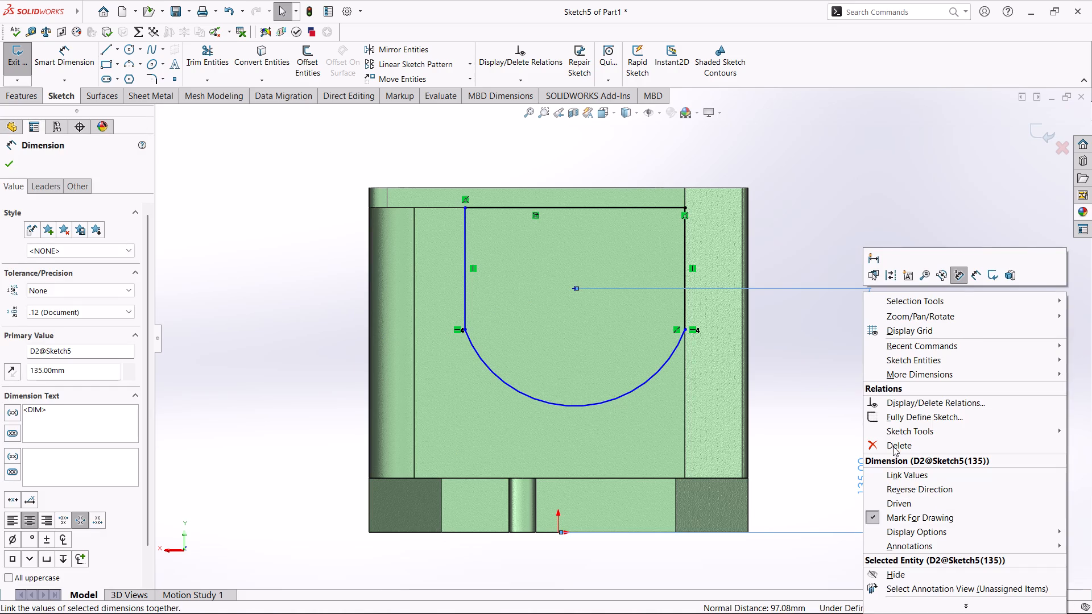
Dimension the arc of the U-shaped profile with a radius of 65 mm.
click(74, 66)
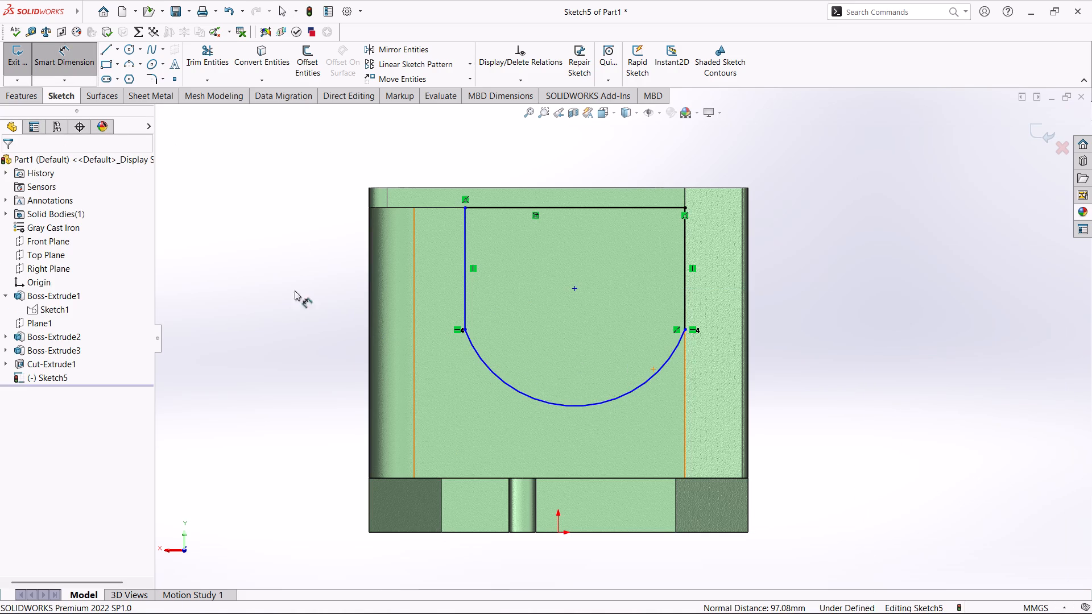
click(534, 400)
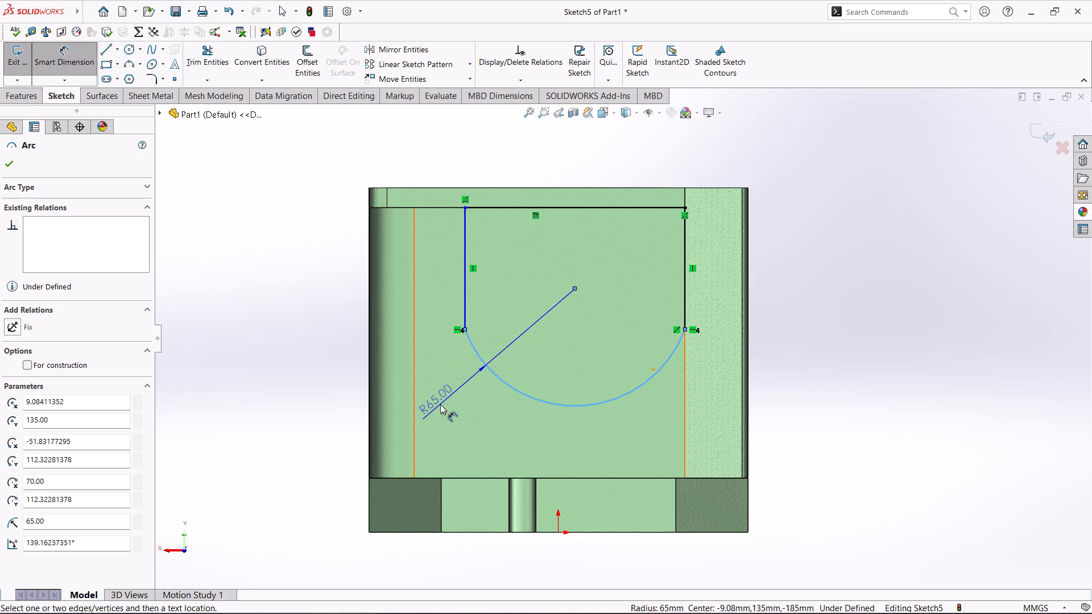
click(449, 406)
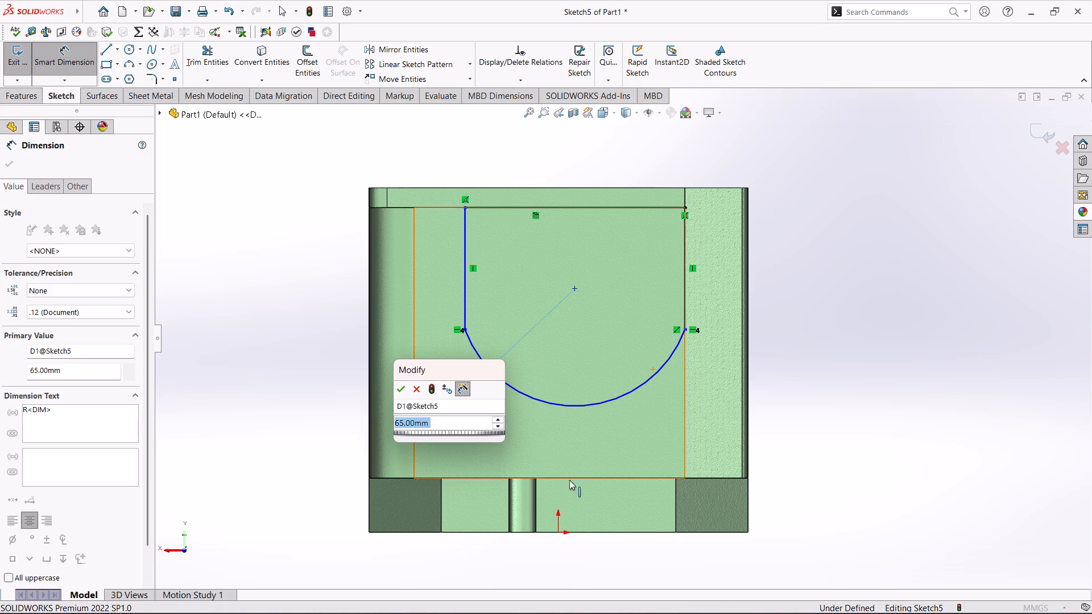
click(398, 396)
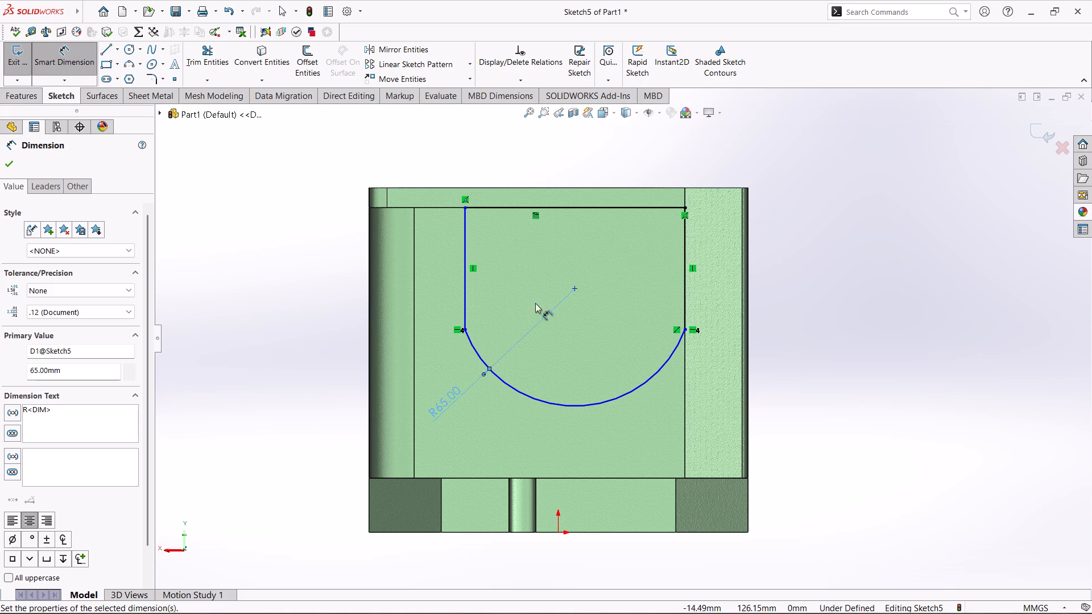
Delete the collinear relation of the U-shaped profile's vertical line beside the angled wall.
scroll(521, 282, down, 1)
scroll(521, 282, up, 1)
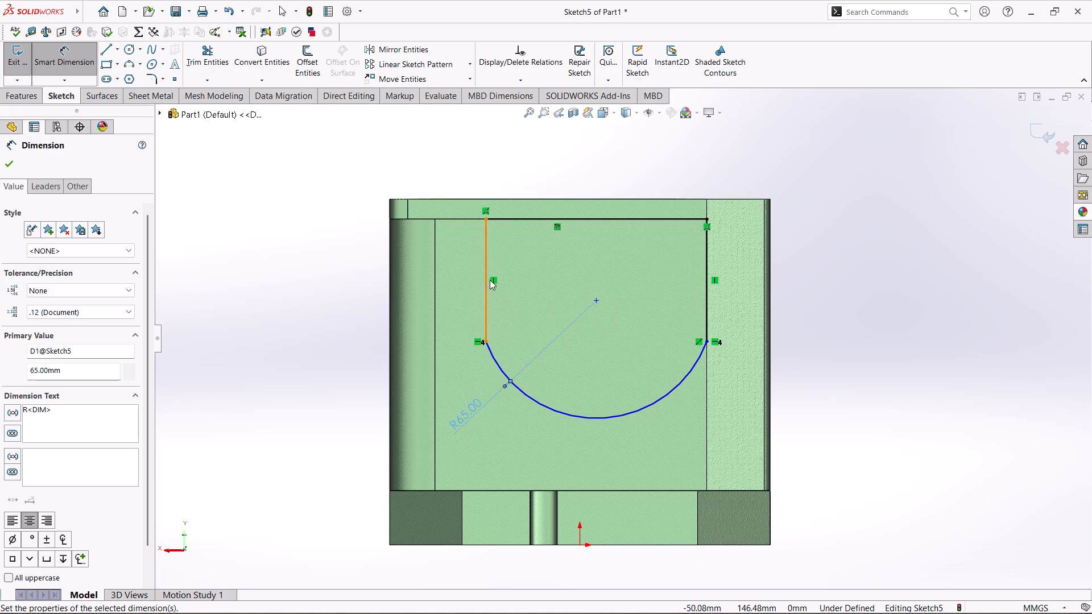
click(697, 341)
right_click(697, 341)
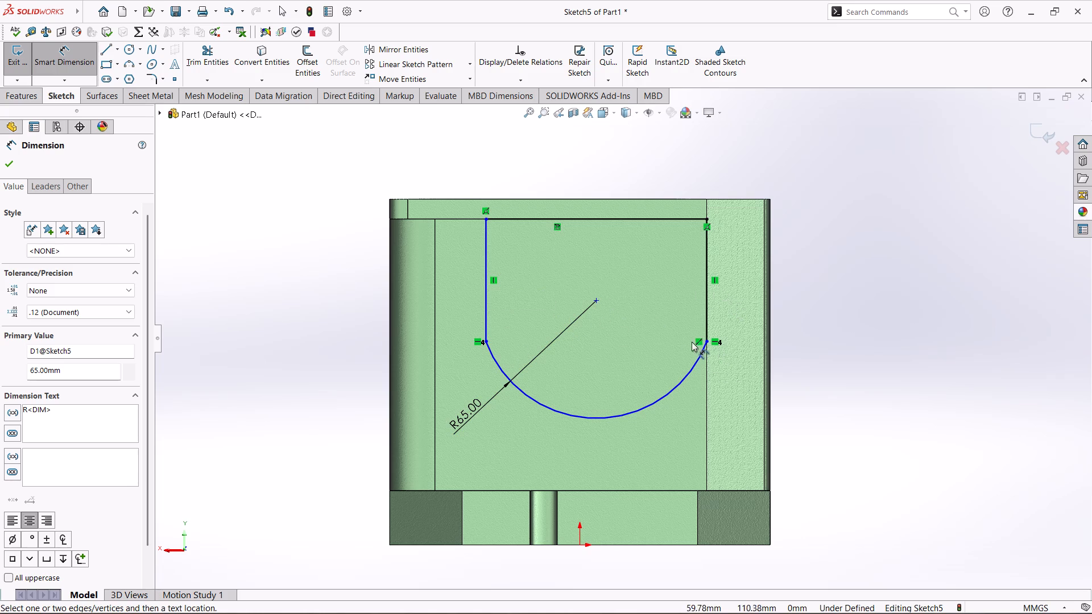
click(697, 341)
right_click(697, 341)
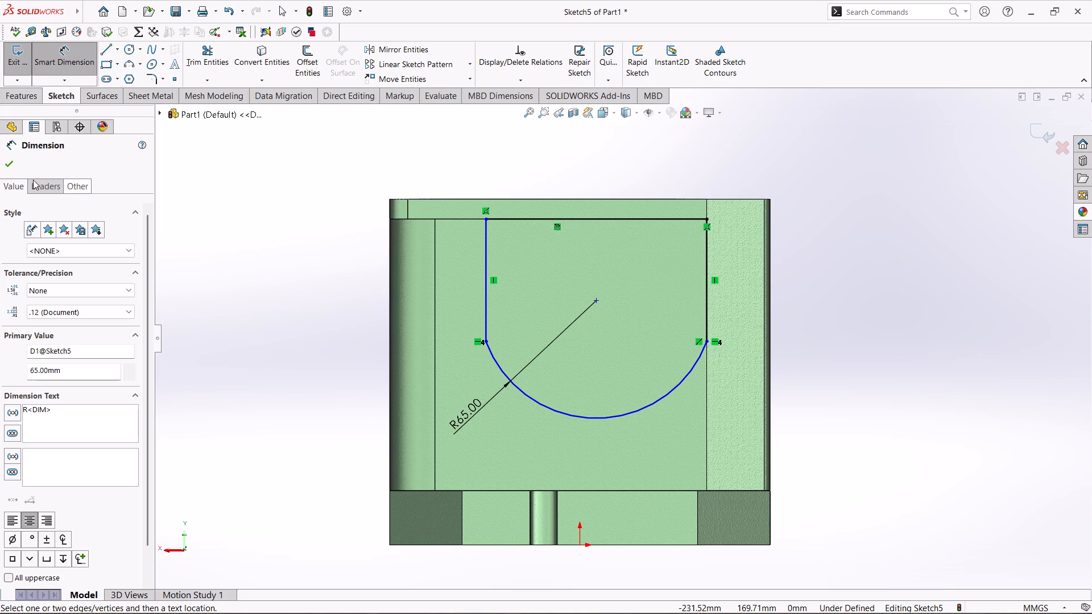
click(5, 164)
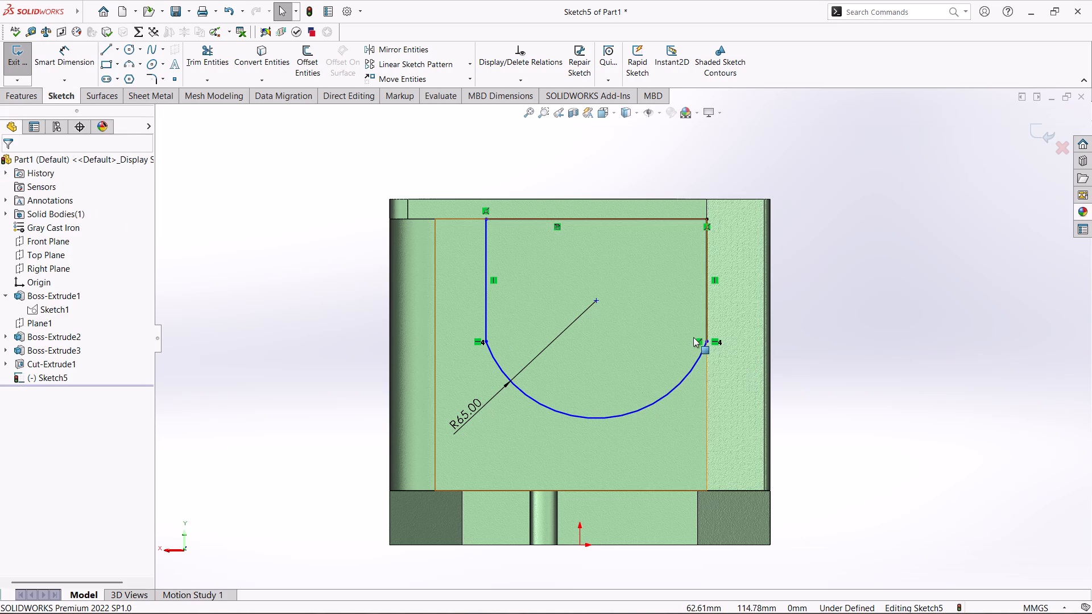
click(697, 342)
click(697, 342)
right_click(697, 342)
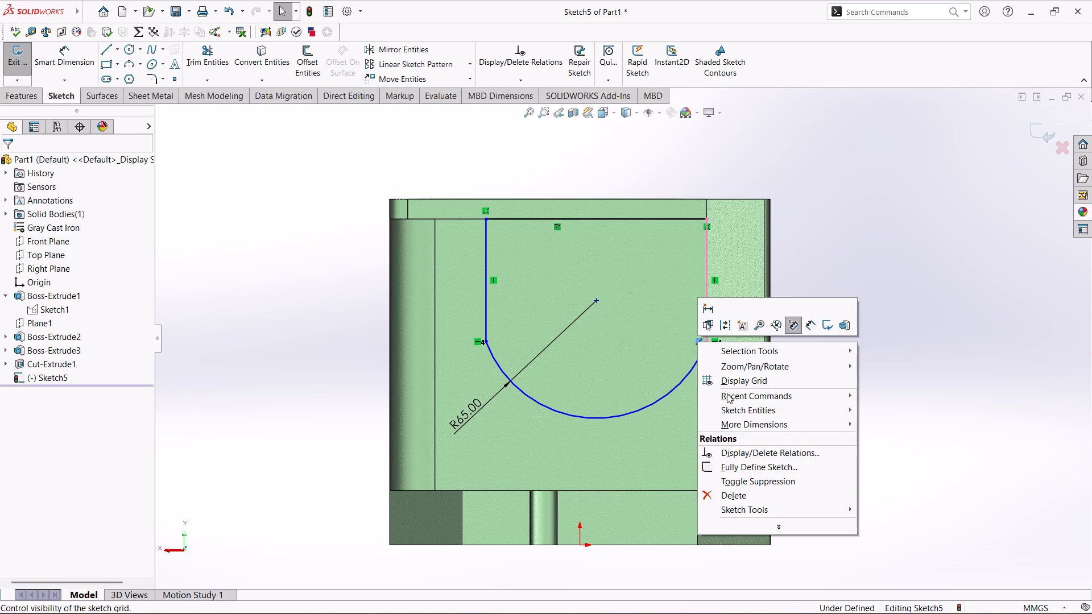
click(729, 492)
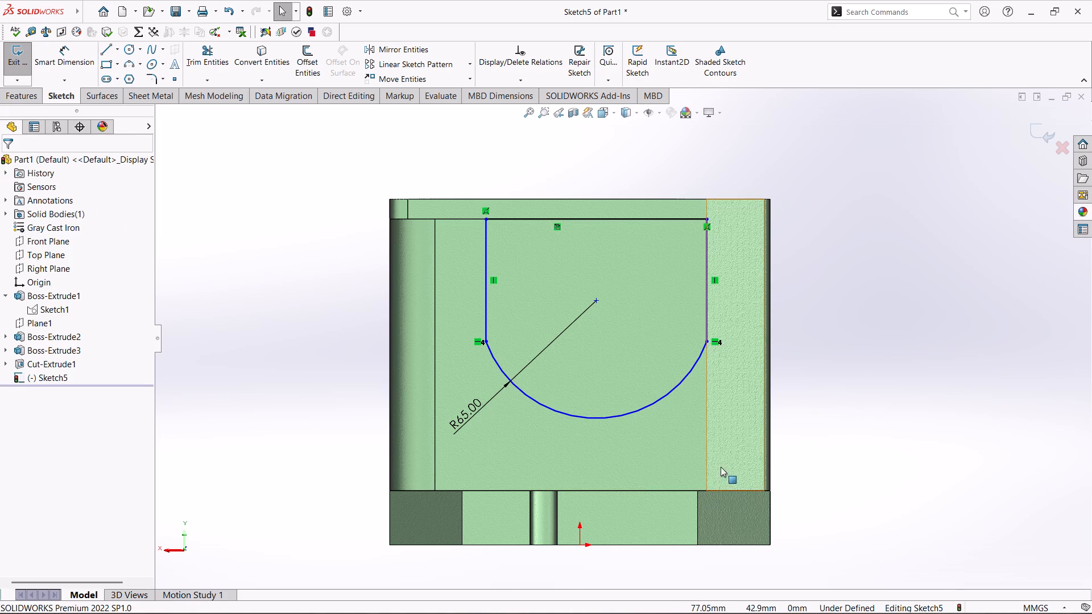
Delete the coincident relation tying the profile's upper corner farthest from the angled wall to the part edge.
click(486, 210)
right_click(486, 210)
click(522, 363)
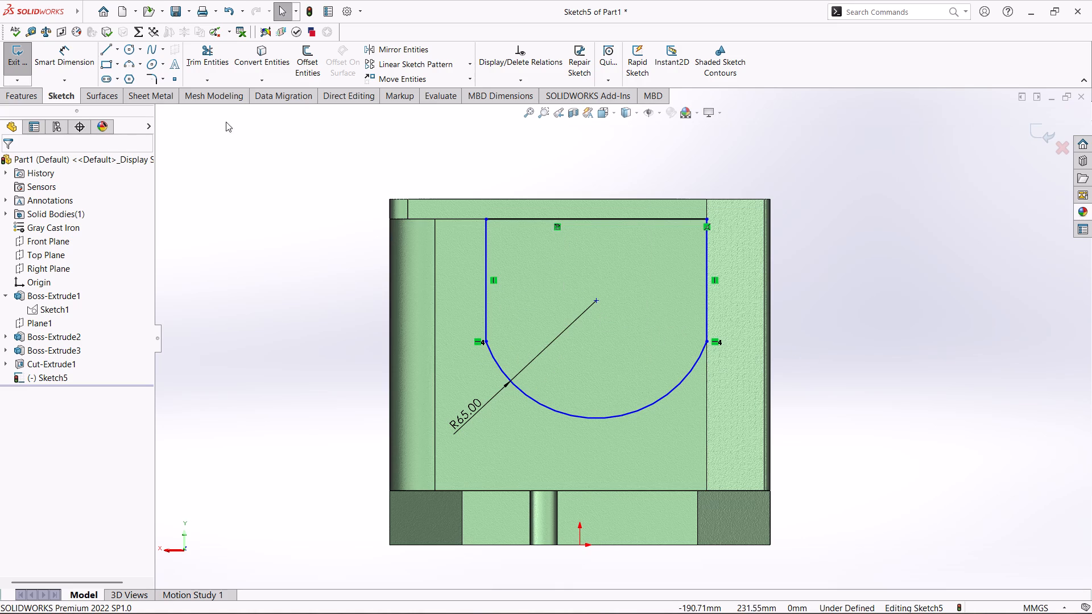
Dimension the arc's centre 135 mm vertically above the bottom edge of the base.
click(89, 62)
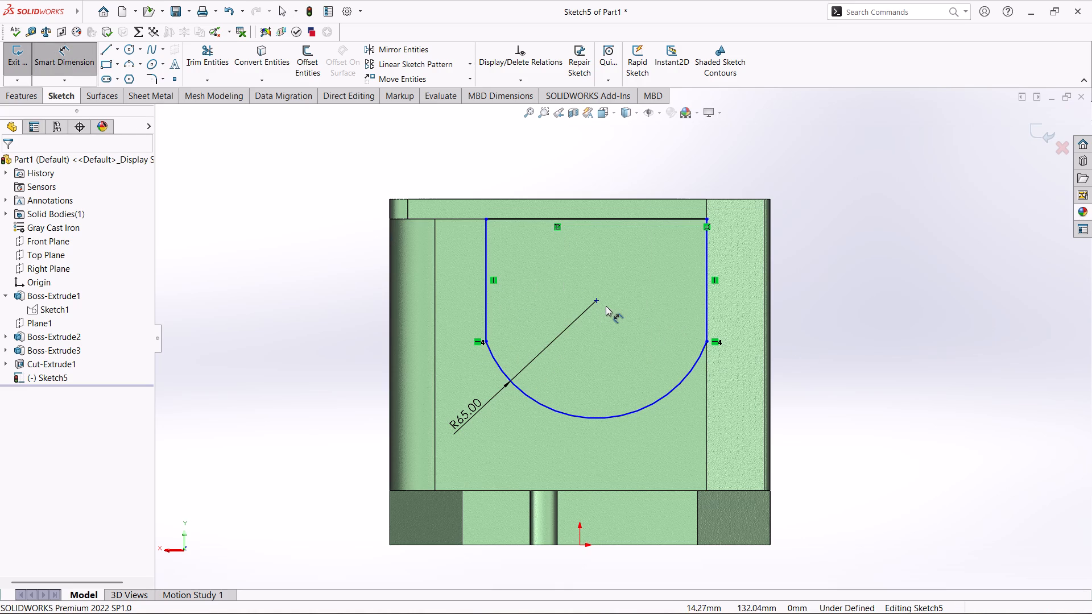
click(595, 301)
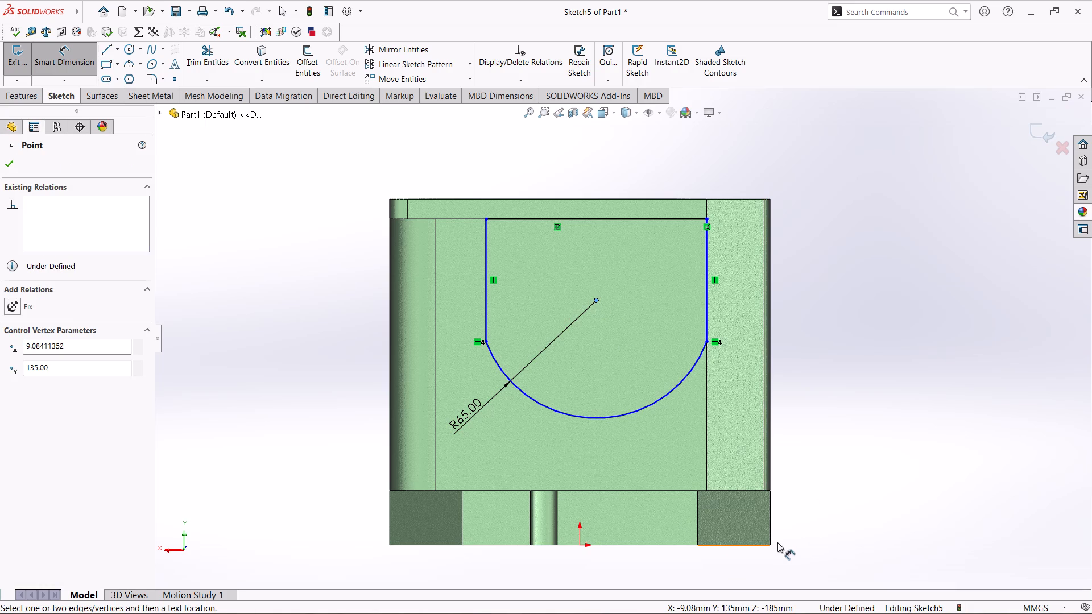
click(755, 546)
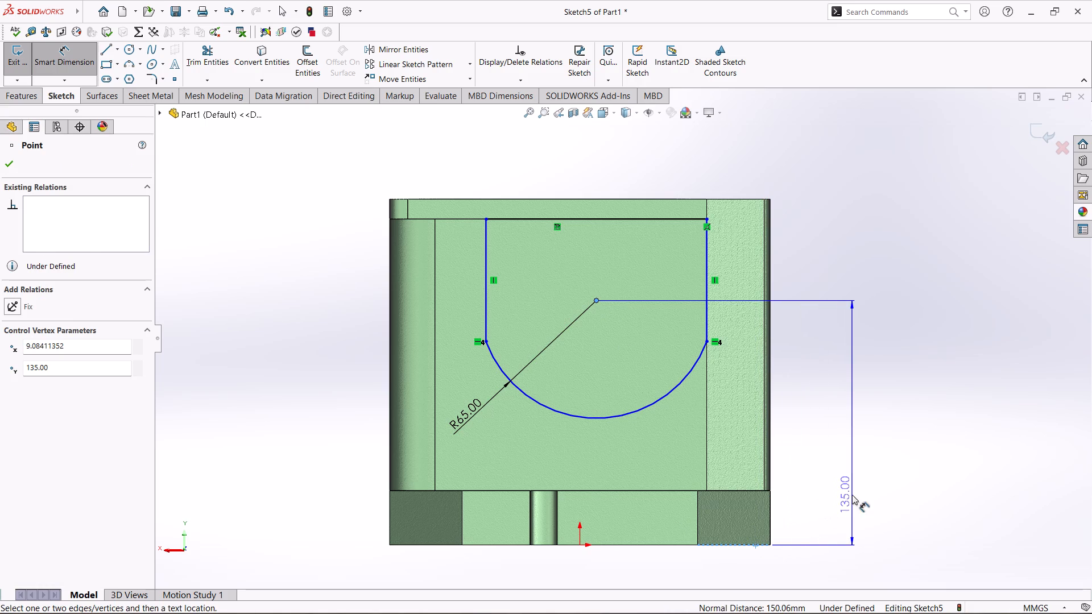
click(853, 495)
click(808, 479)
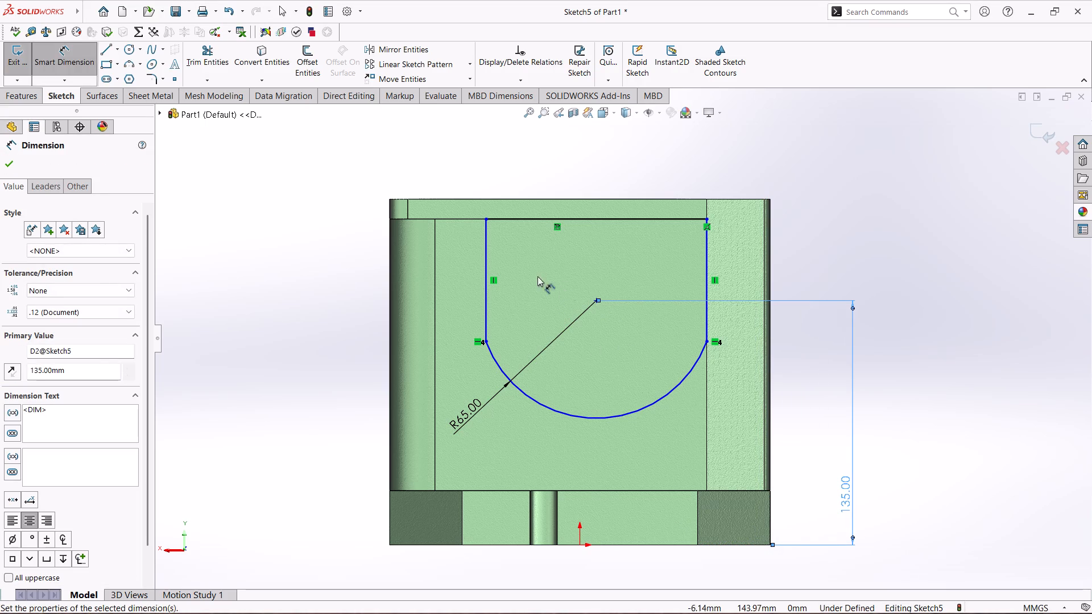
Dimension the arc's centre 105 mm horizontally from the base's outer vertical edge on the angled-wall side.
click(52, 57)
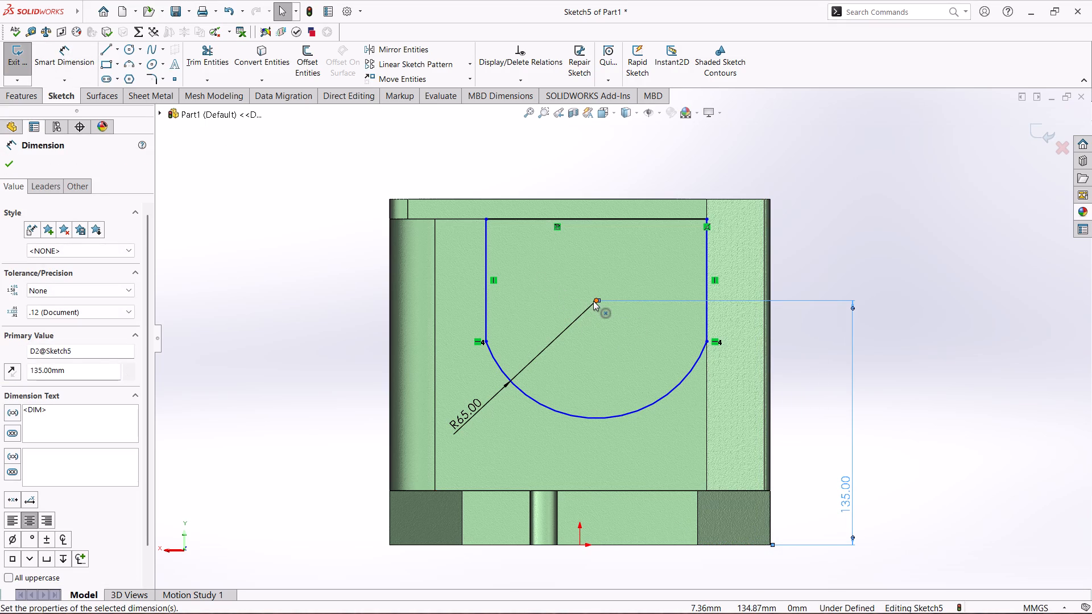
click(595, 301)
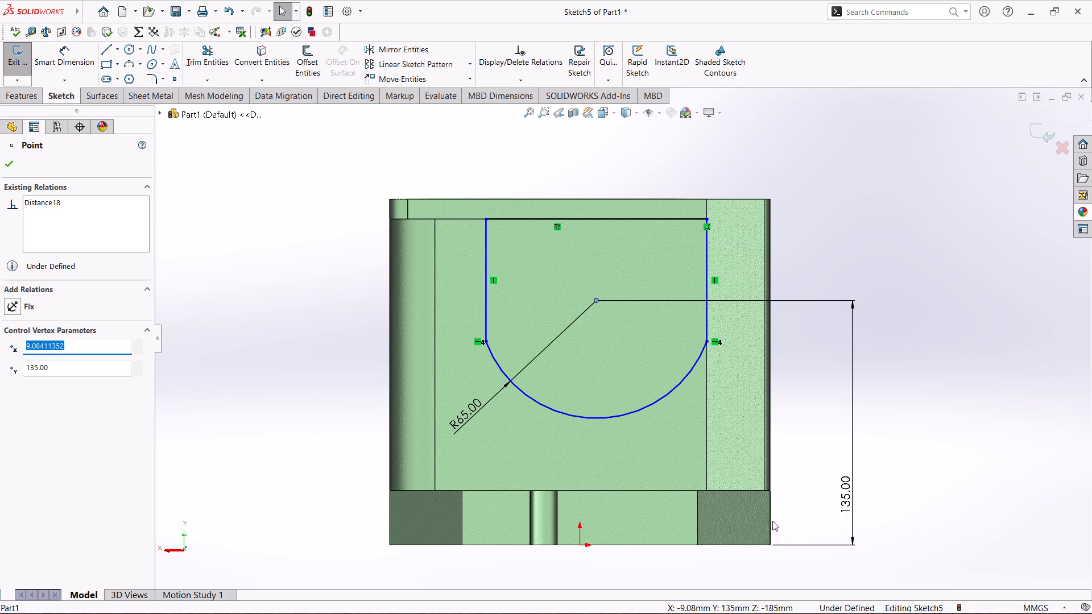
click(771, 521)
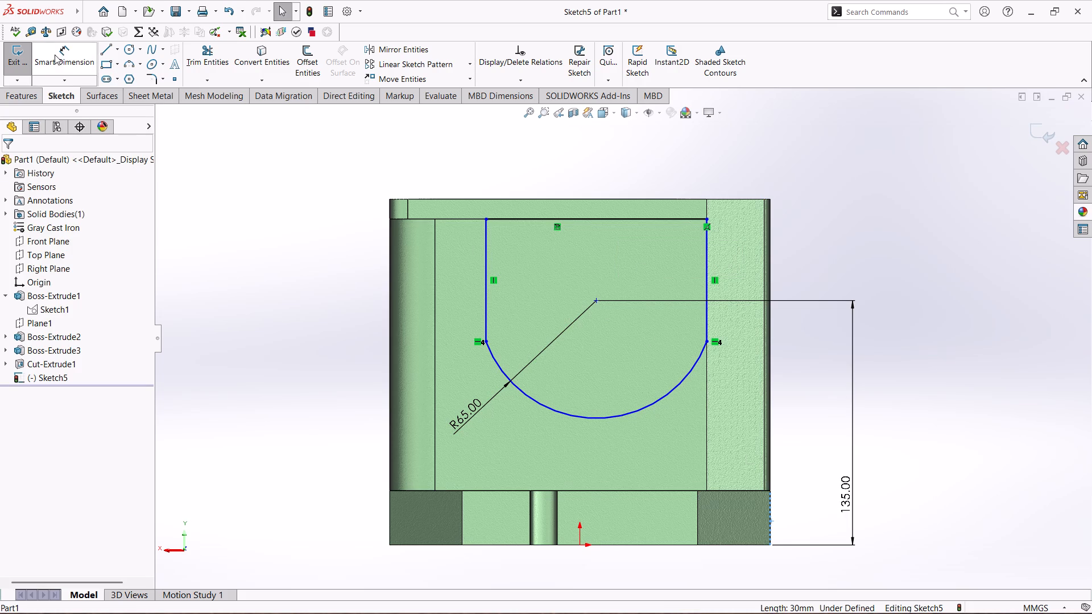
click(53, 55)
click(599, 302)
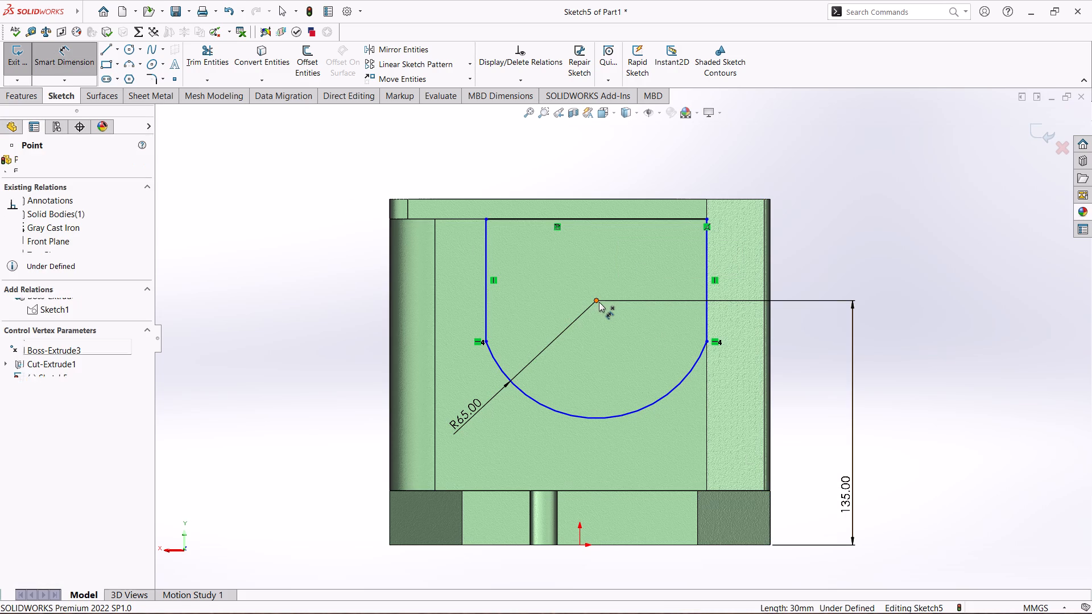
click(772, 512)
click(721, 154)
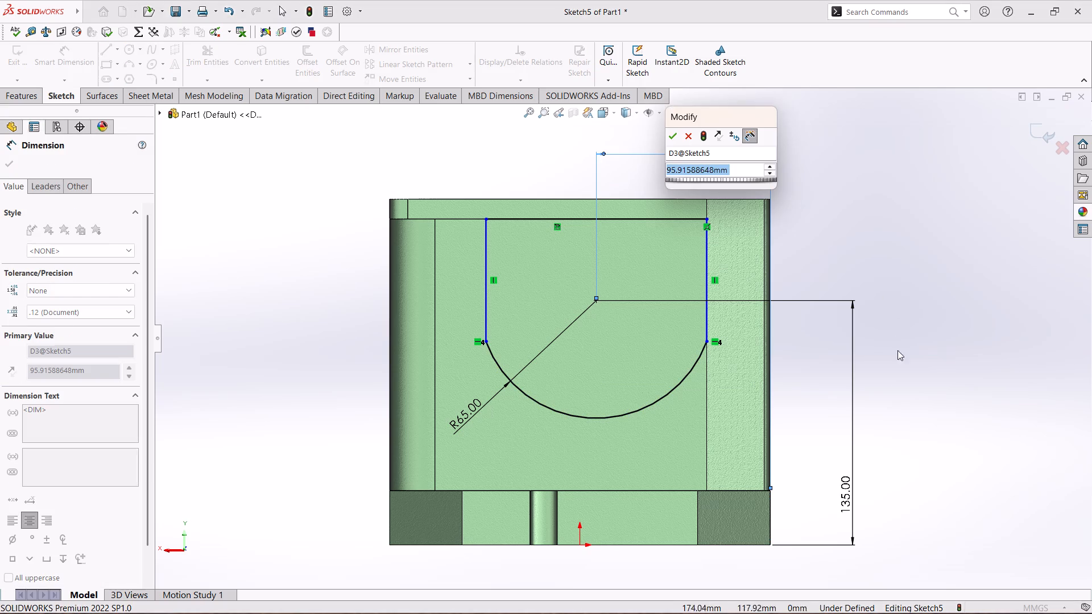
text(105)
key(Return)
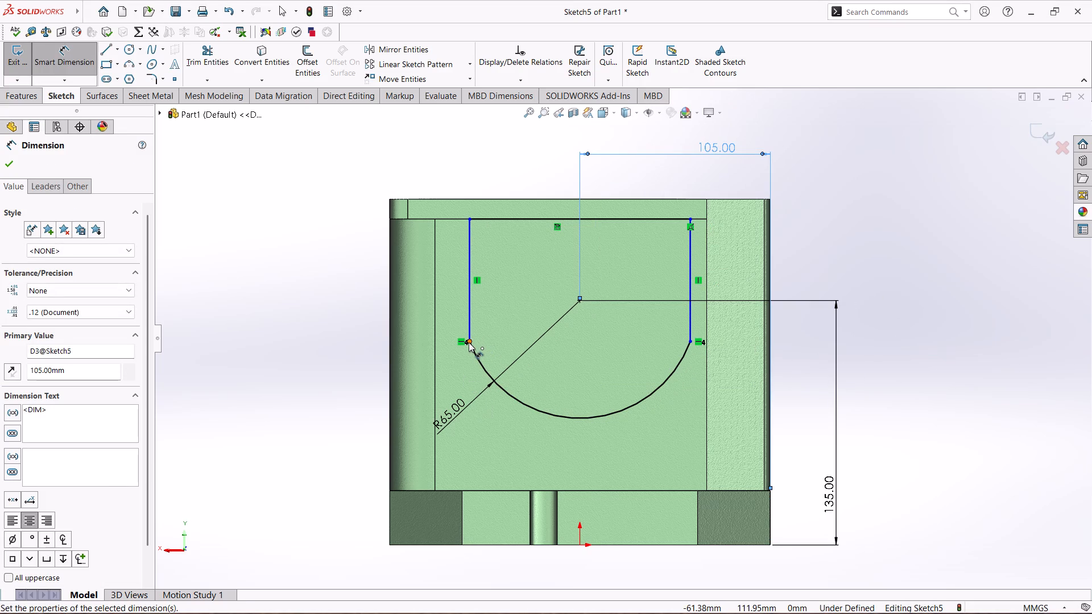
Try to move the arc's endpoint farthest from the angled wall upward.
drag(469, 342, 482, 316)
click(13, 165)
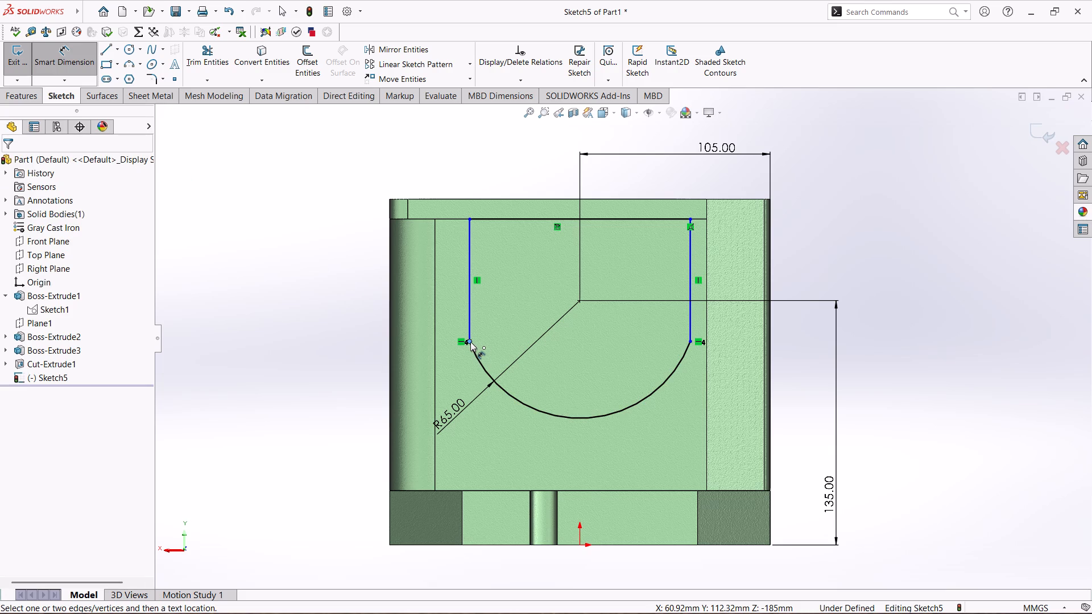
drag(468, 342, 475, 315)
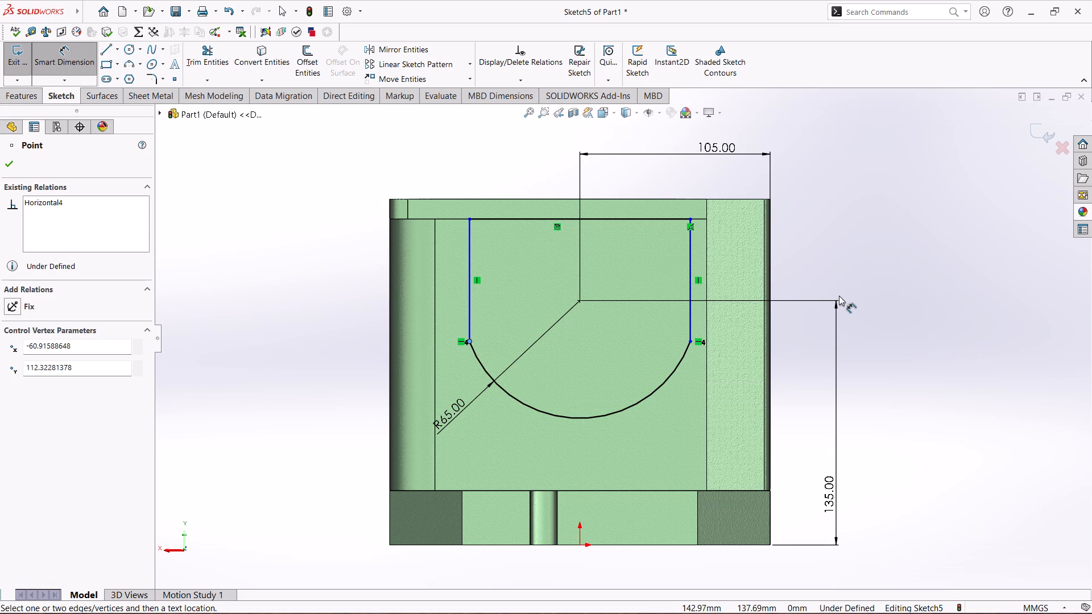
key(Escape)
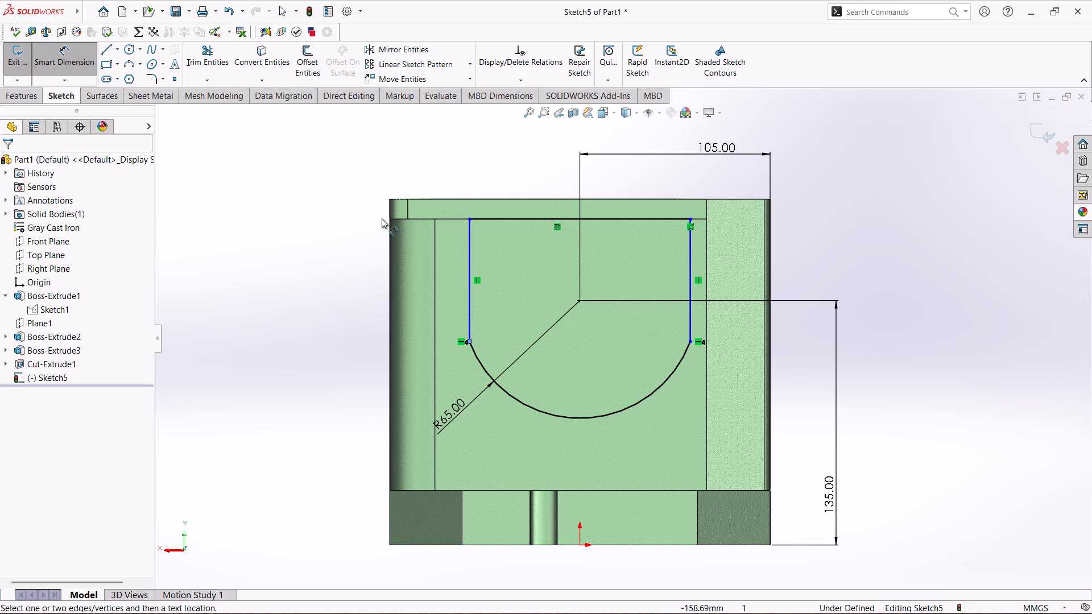
Delete the entire U-shaped profile together with its dimensions, leaving the sketch empty.
drag(365, 163, 849, 534)
click(15, 161)
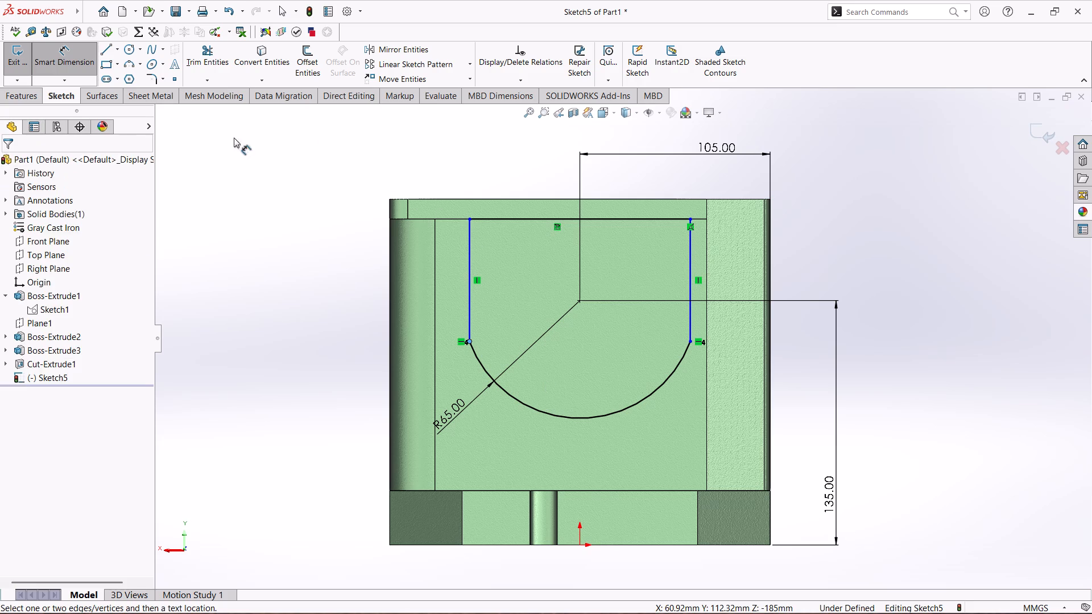
drag(313, 127, 719, 464)
click(7, 167)
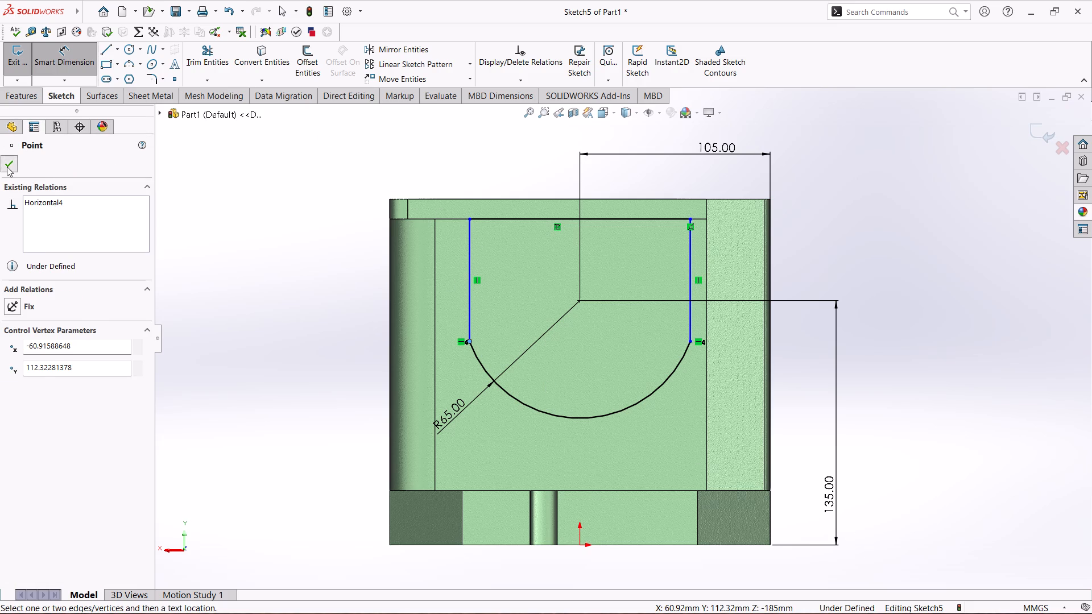
click(72, 68)
right_click(220, 169)
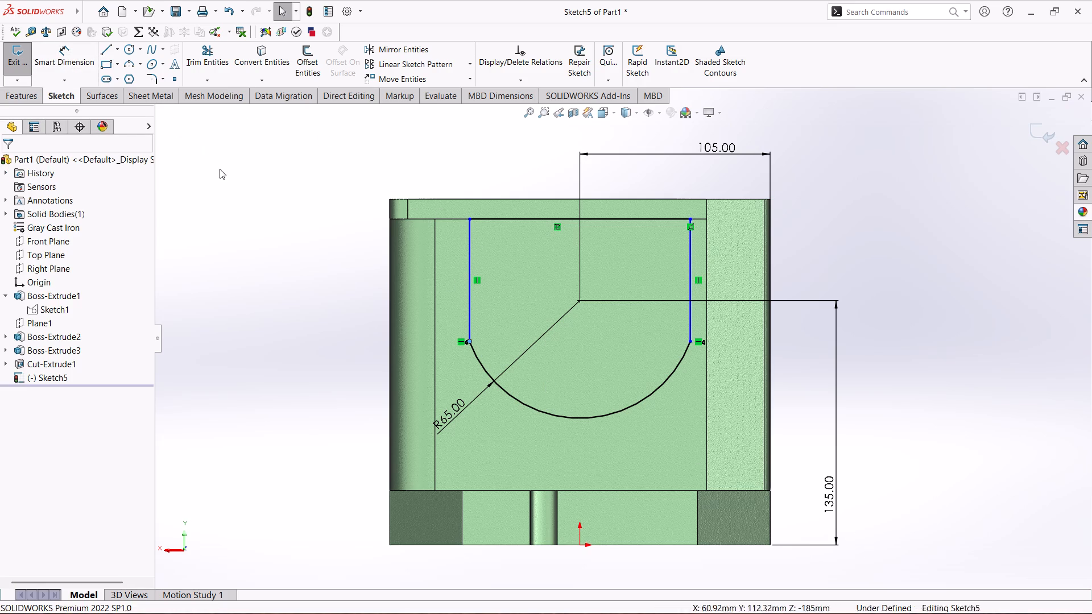
click(202, 211)
drag(336, 175, 866, 480)
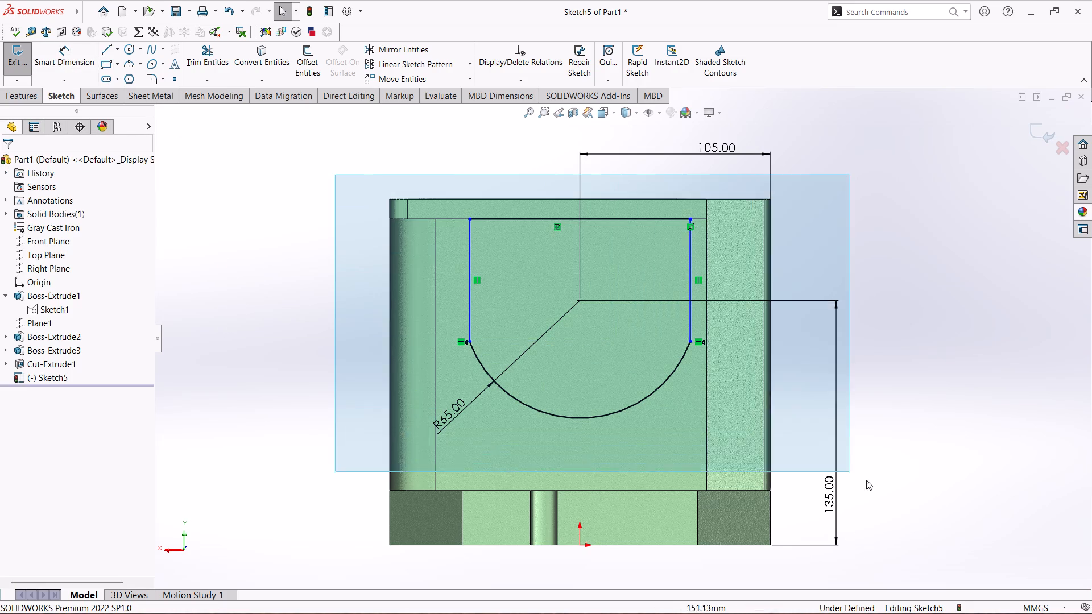
drag(866, 480, 885, 488)
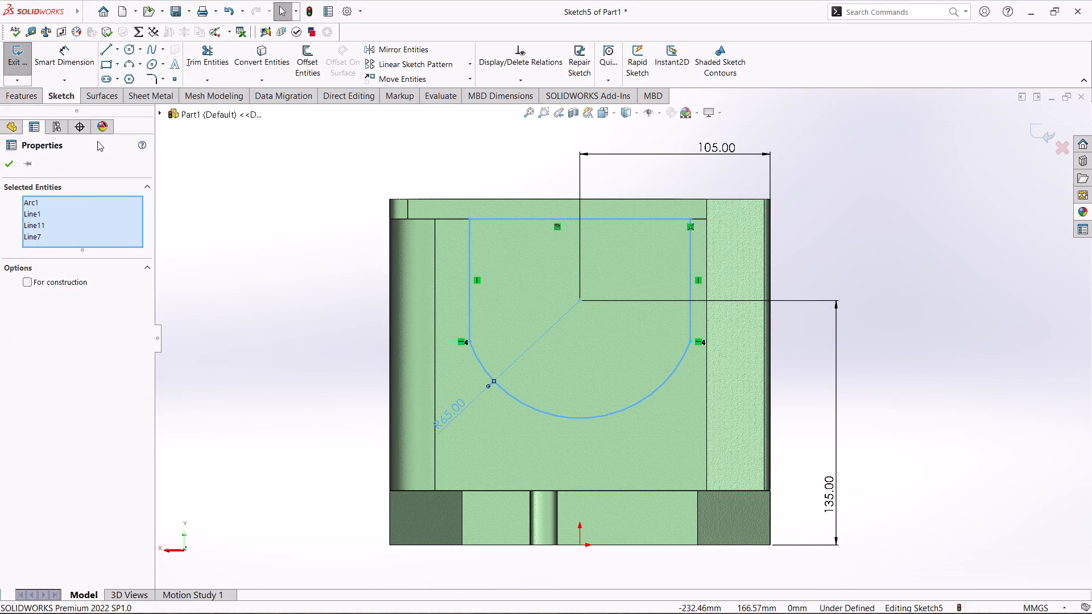
key(Delete)
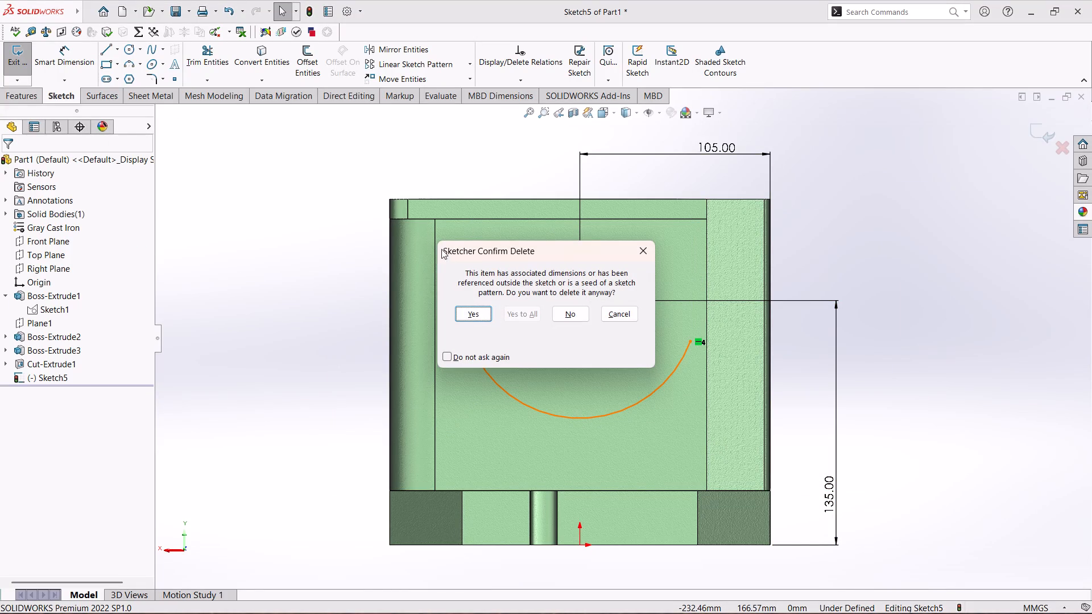
click(475, 317)
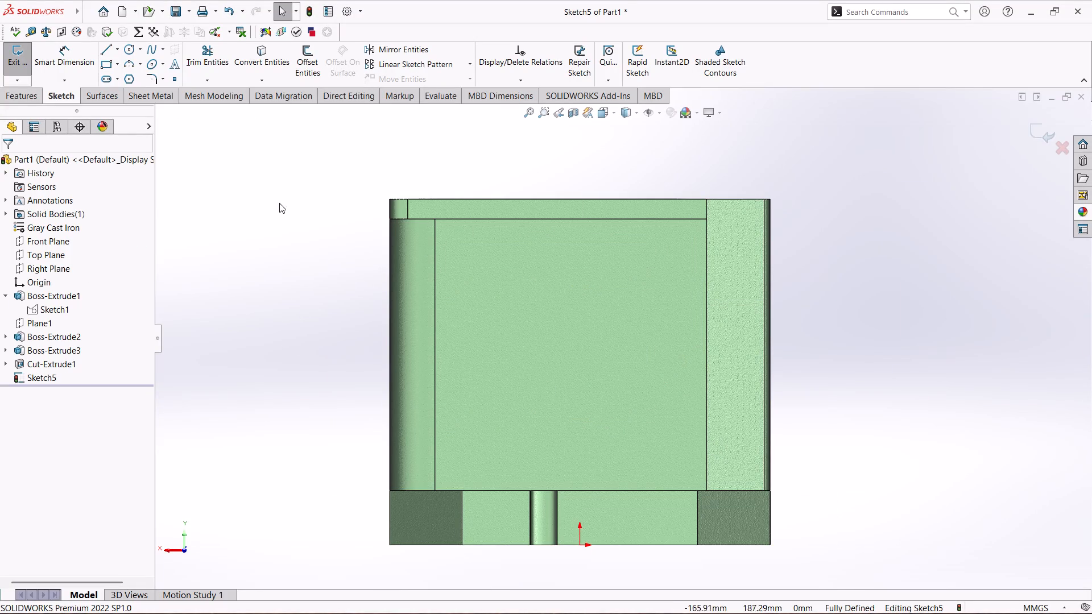
Sketch a closed U-shaped profile from the wall's upper corner: top line about 103 mm, short vertical, tangent arc about 57 mm radius, closing vertical about 66 mm.
click(105, 51)
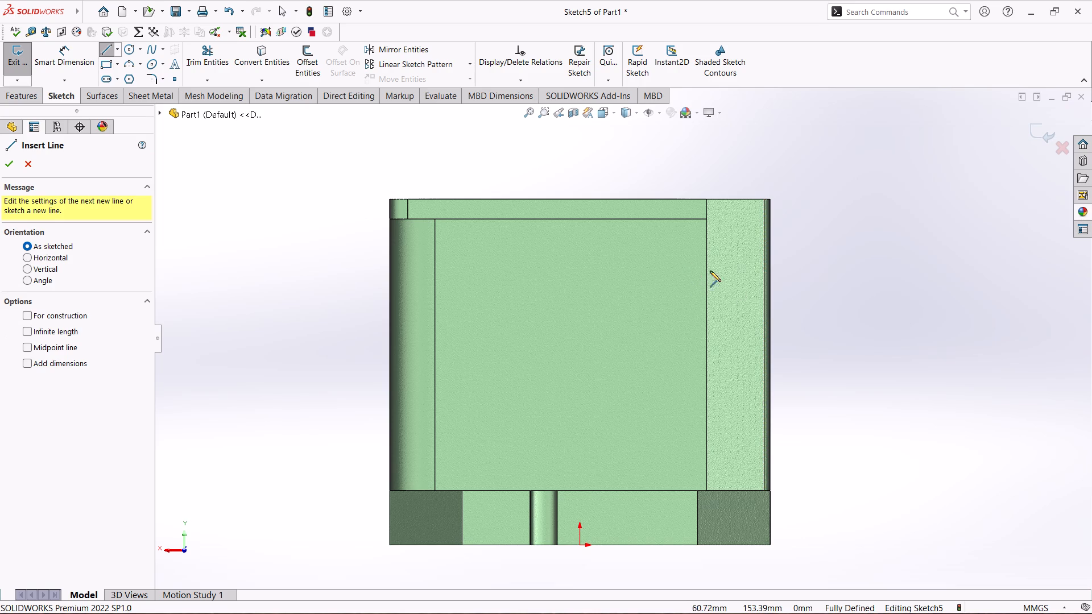
click(705, 221)
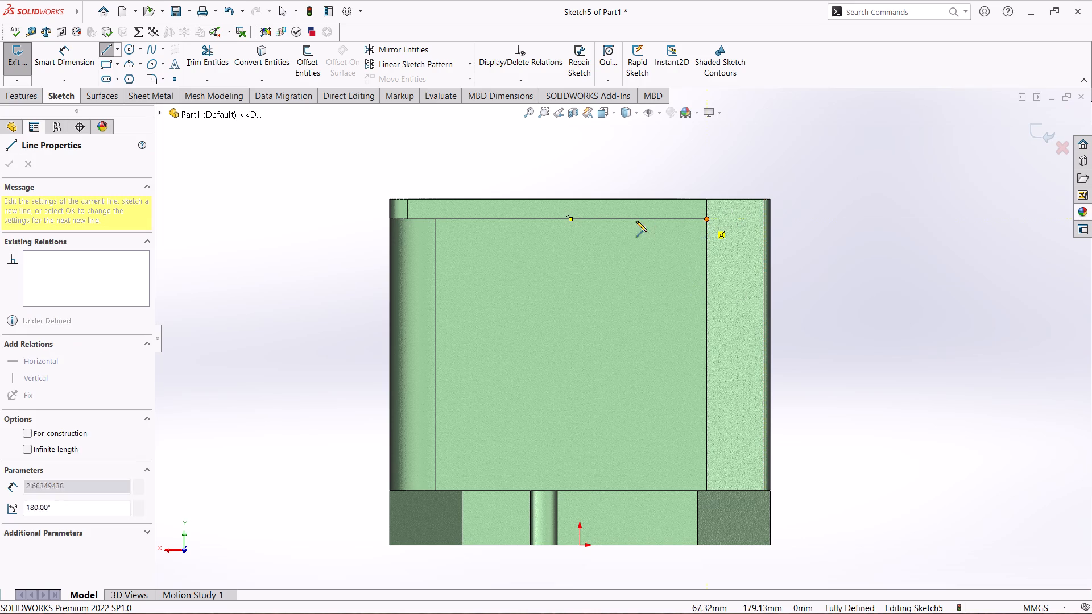
click(519, 219)
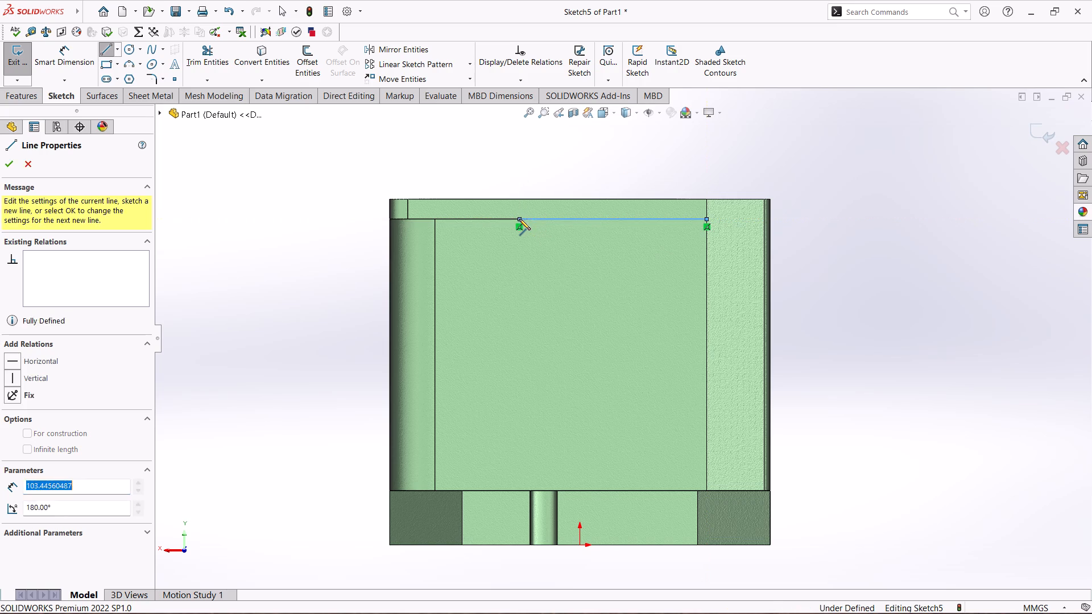
click(518, 279)
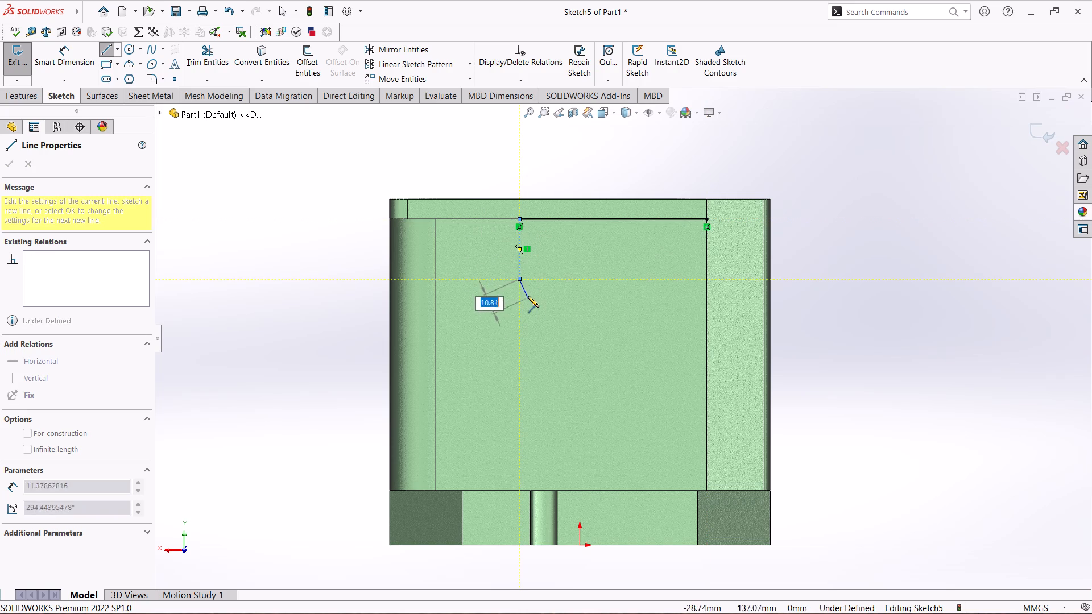
click(705, 338)
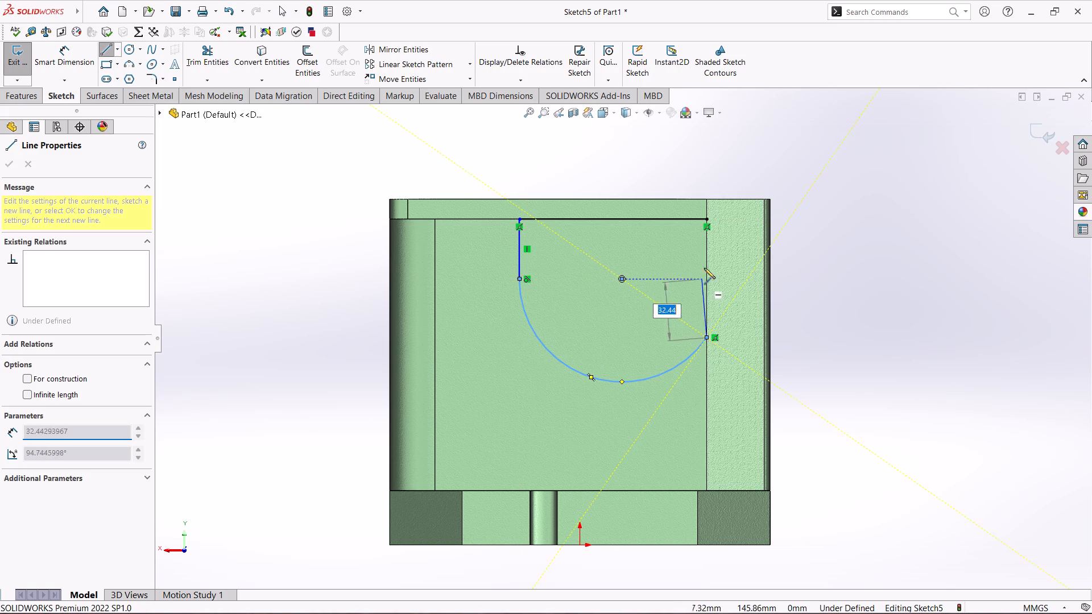
click(707, 218)
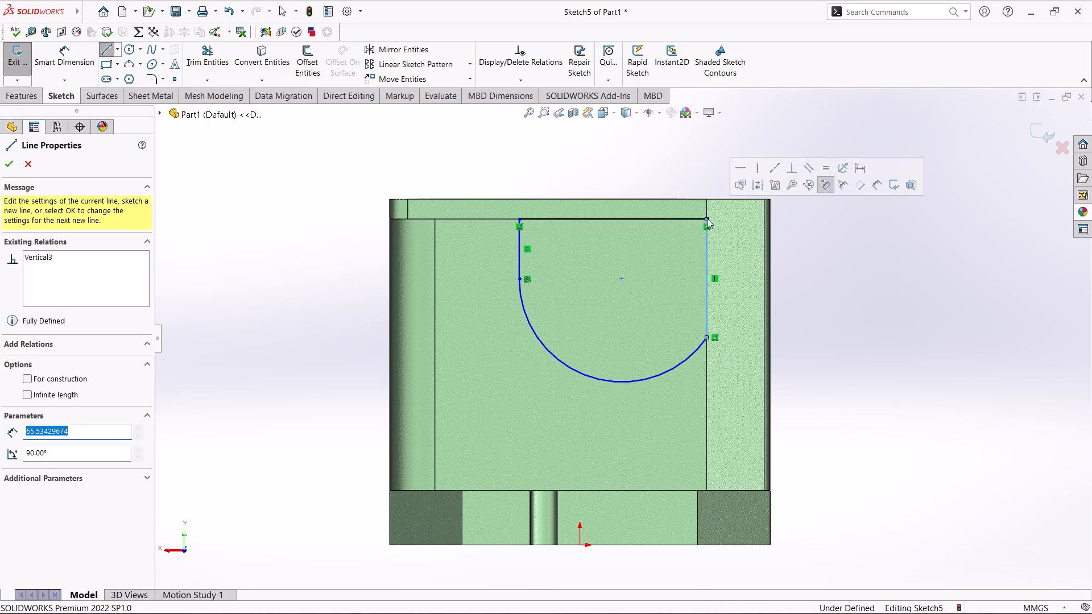
Dimension the U-shaped profile's arc with a radius of 65 mm.
click(69, 63)
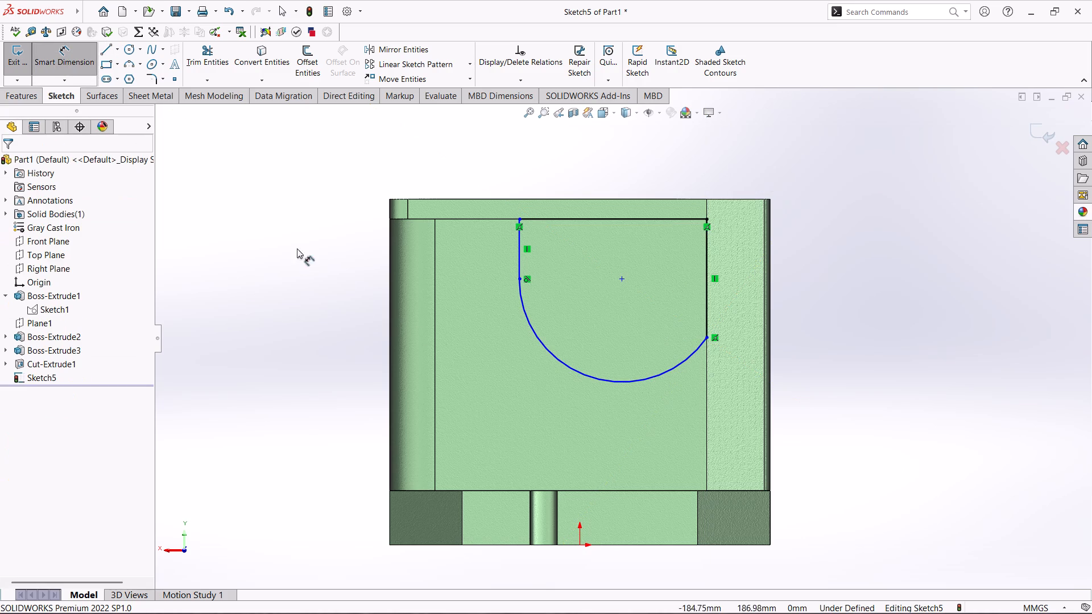
click(560, 358)
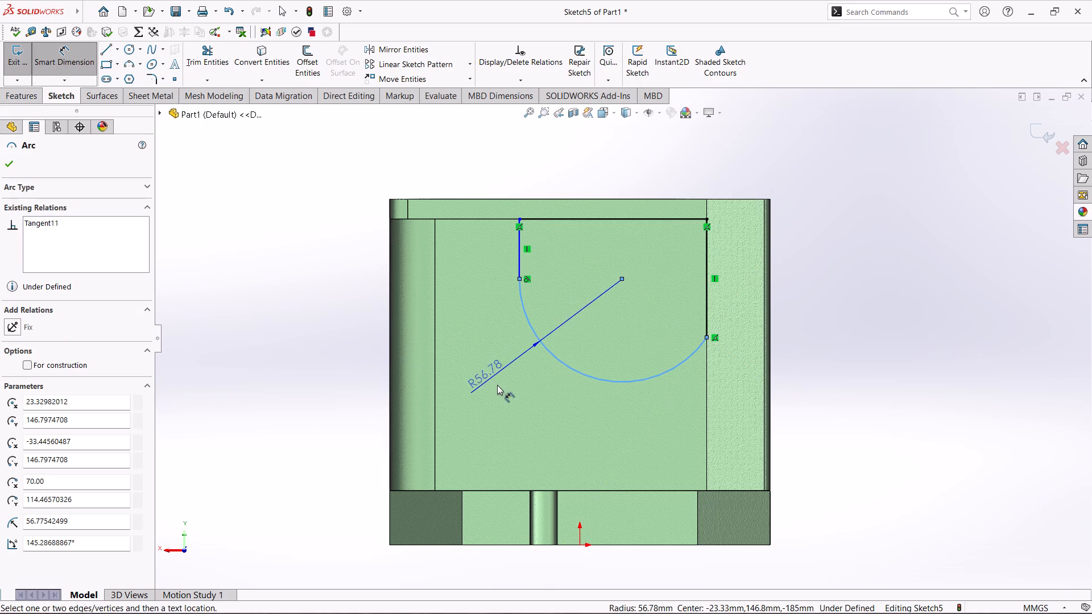
click(507, 388)
text(65)
key(Return)
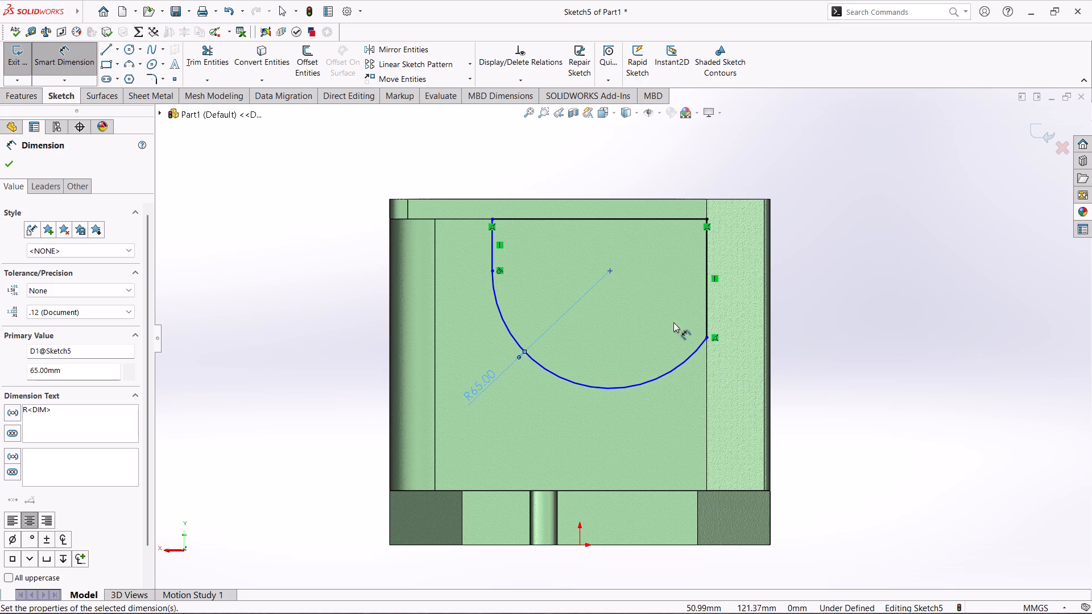
Dimension the arc's centre 135 mm vertically above the base's bottom edge.
click(611, 271)
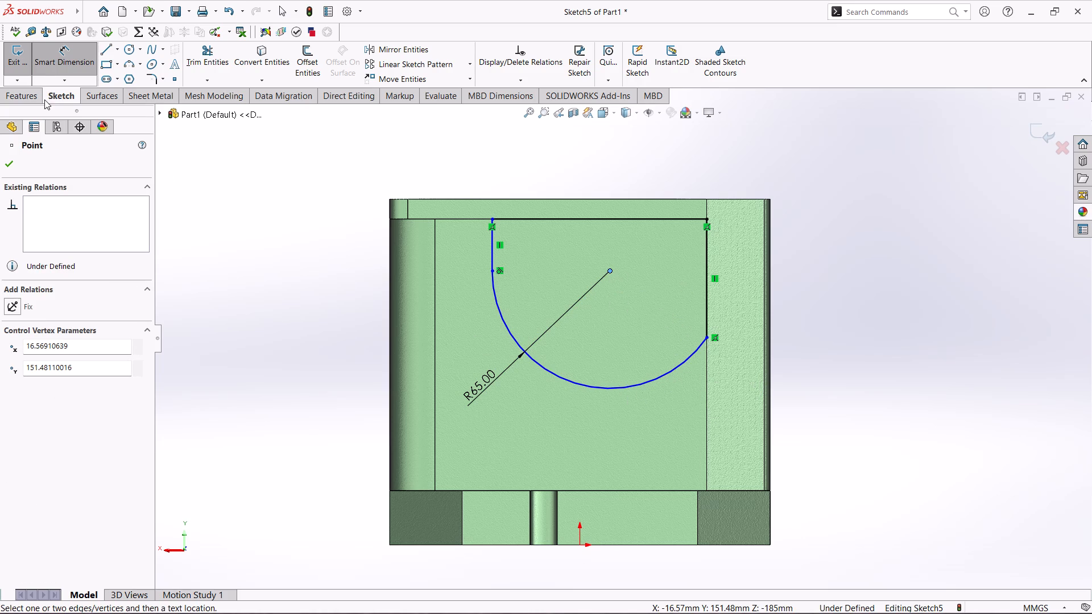
click(16, 167)
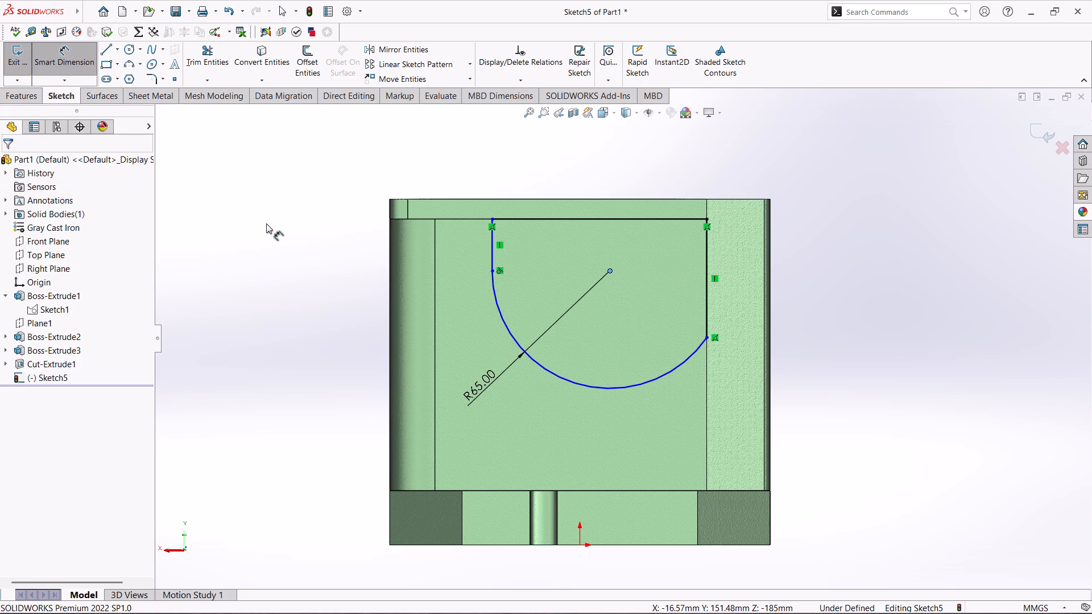
click(60, 63)
click(59, 59)
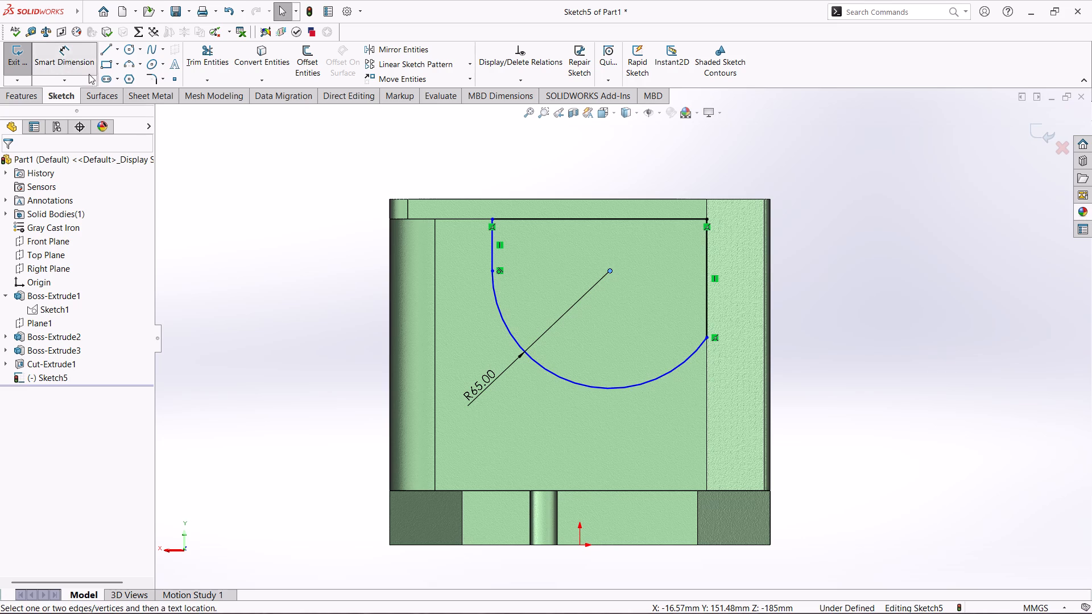
click(611, 273)
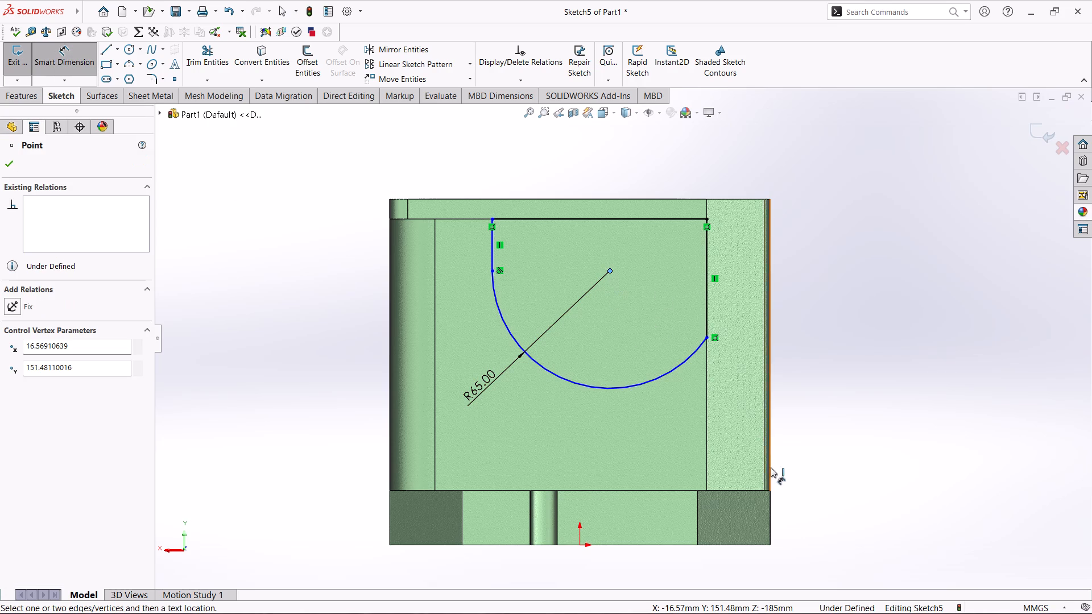
click(717, 546)
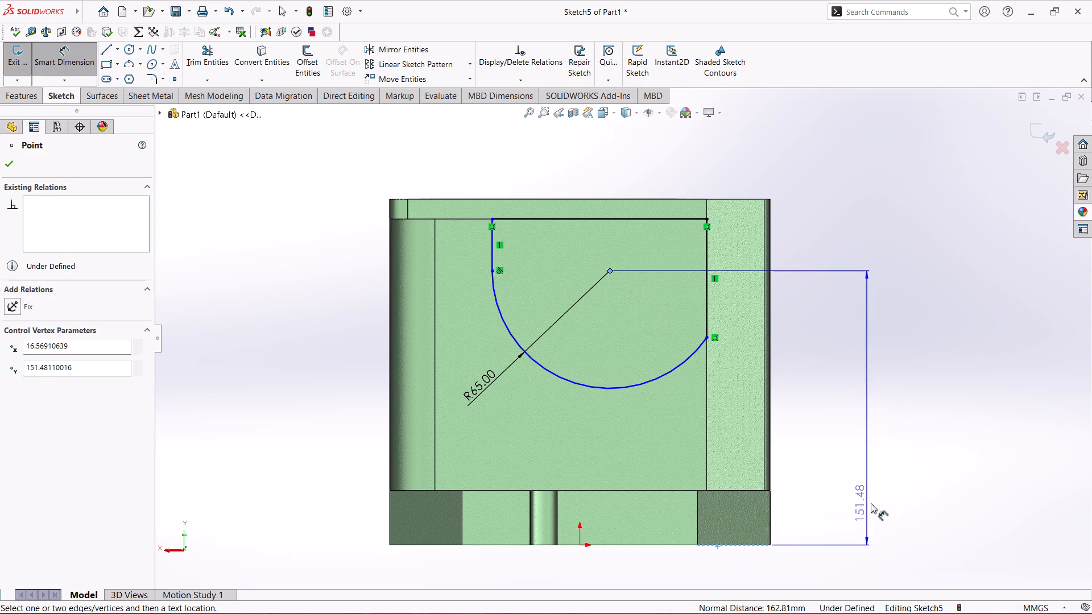
click(871, 503)
text(135)
key(Return)
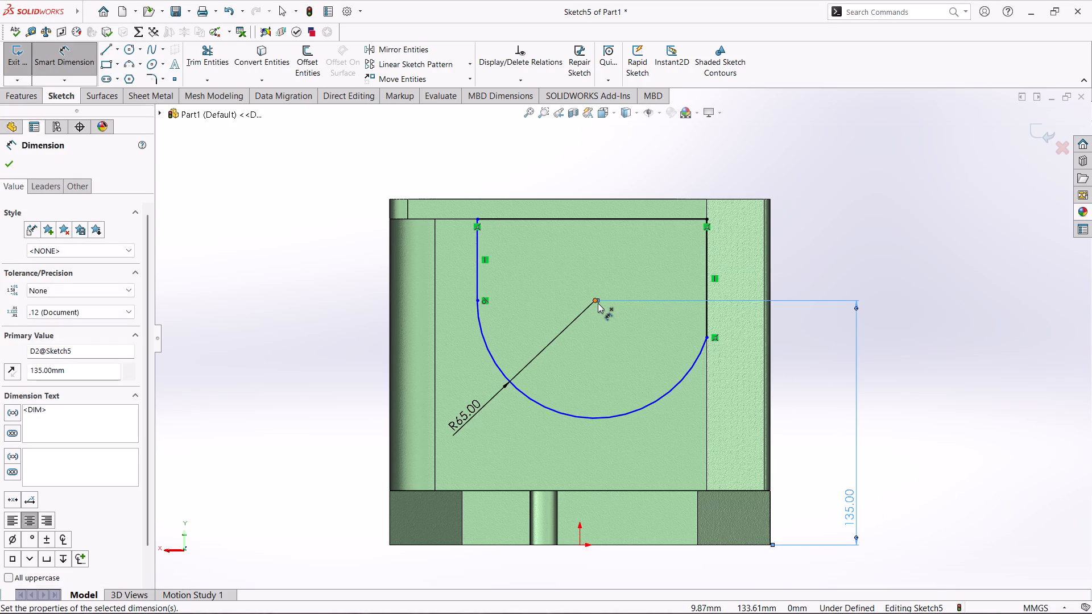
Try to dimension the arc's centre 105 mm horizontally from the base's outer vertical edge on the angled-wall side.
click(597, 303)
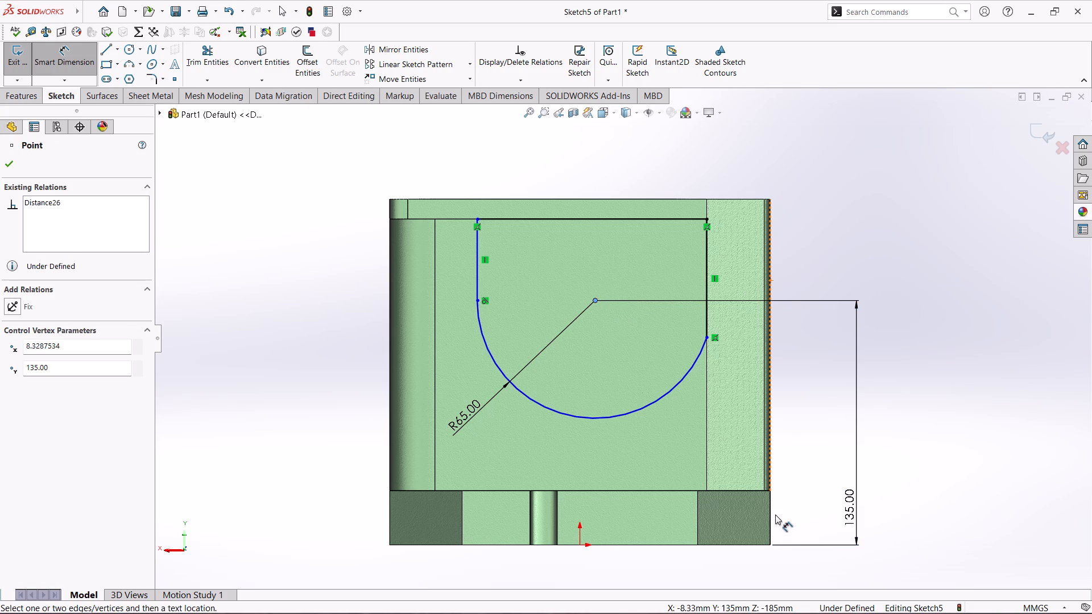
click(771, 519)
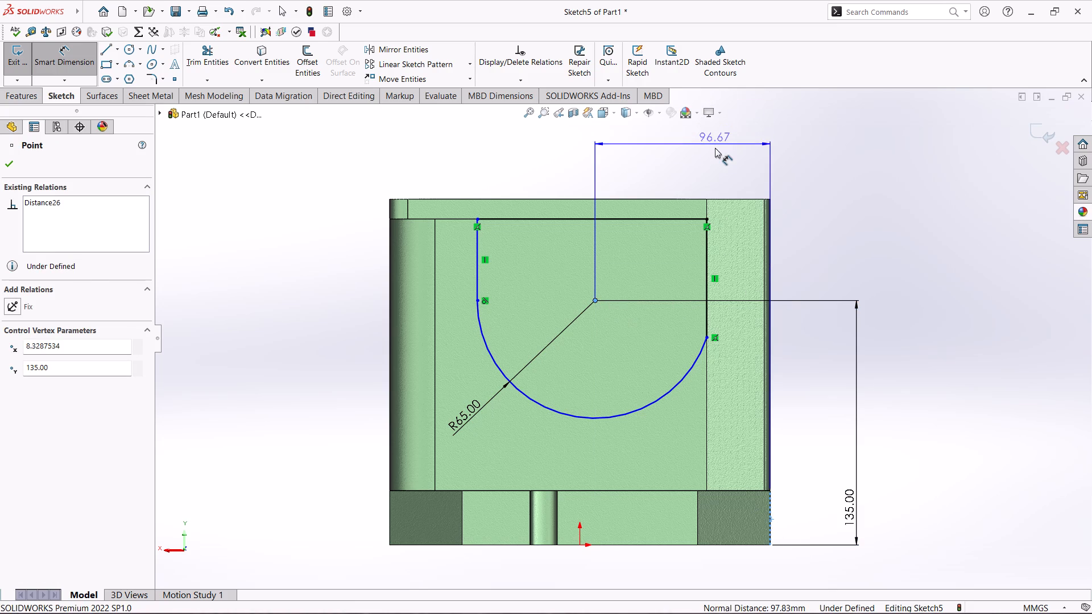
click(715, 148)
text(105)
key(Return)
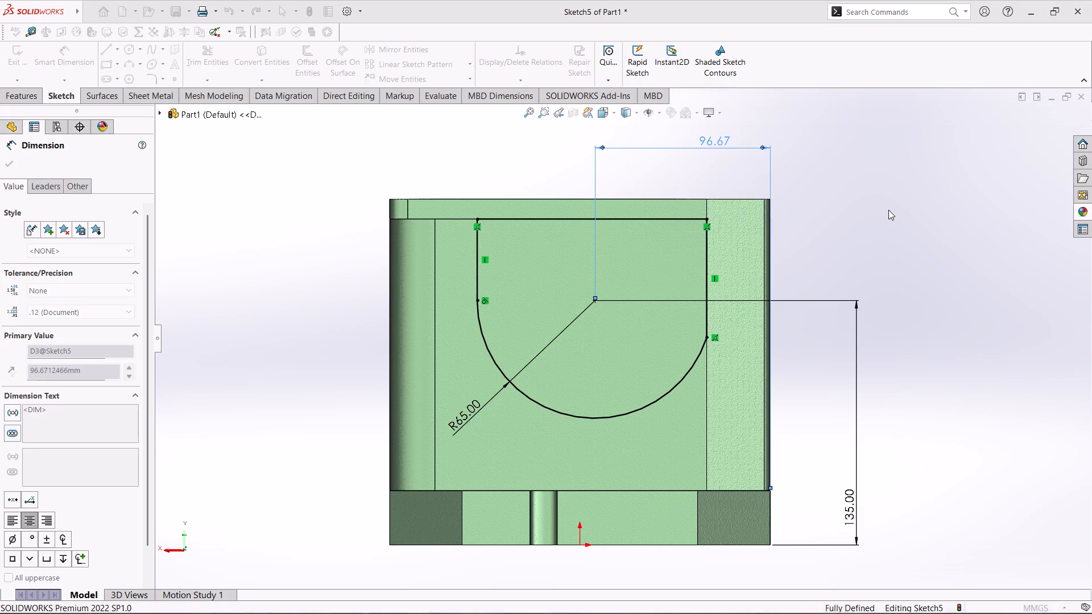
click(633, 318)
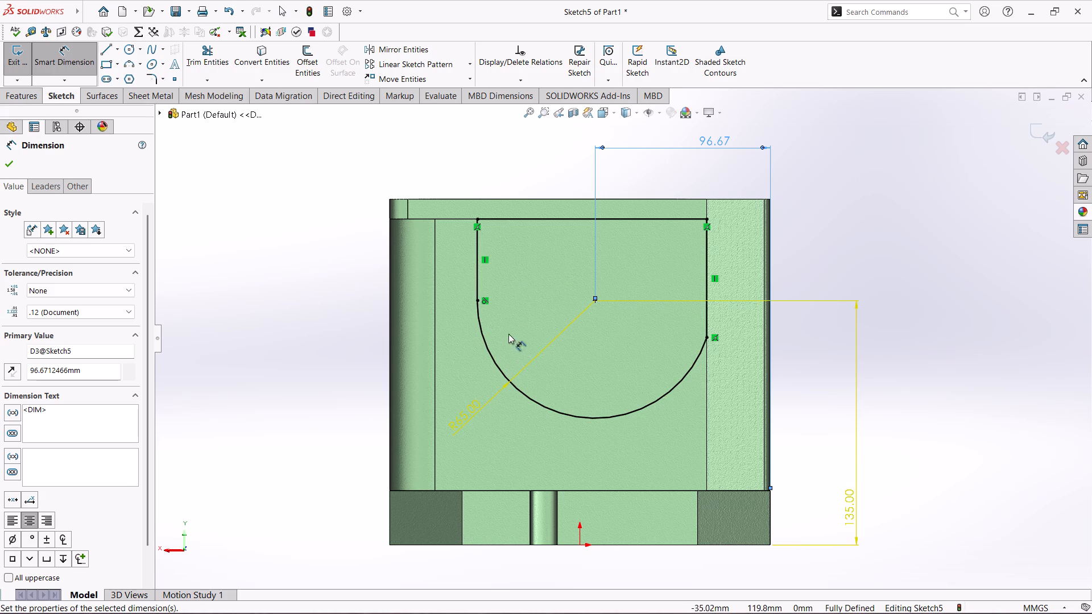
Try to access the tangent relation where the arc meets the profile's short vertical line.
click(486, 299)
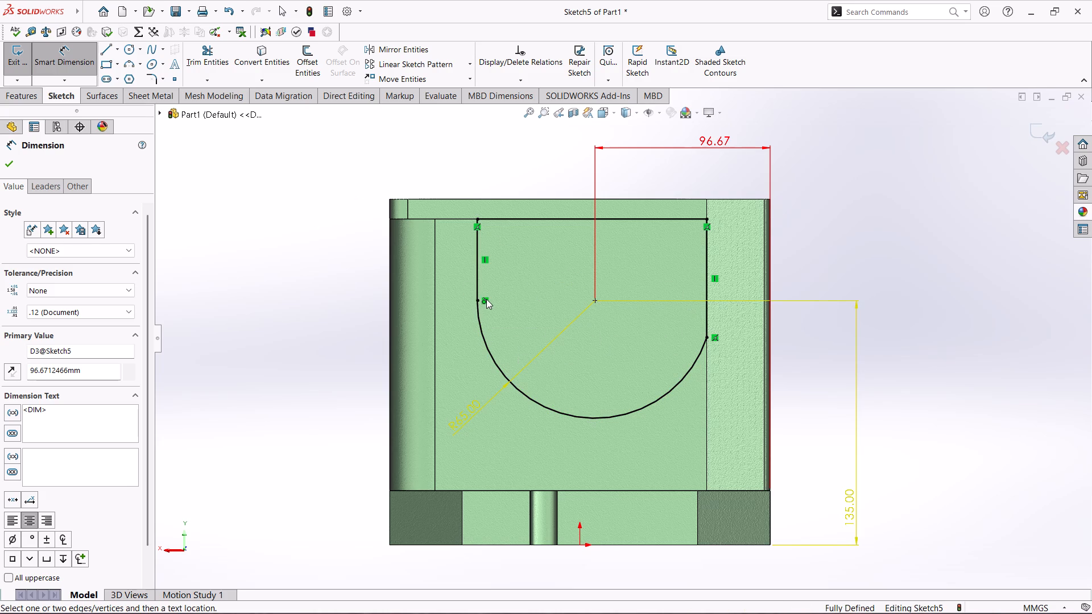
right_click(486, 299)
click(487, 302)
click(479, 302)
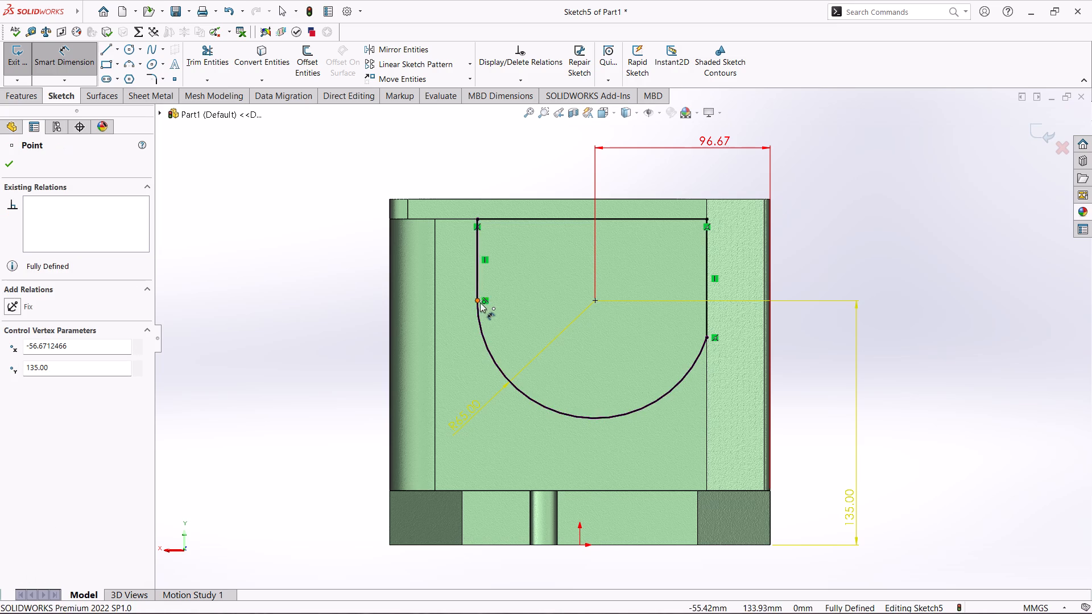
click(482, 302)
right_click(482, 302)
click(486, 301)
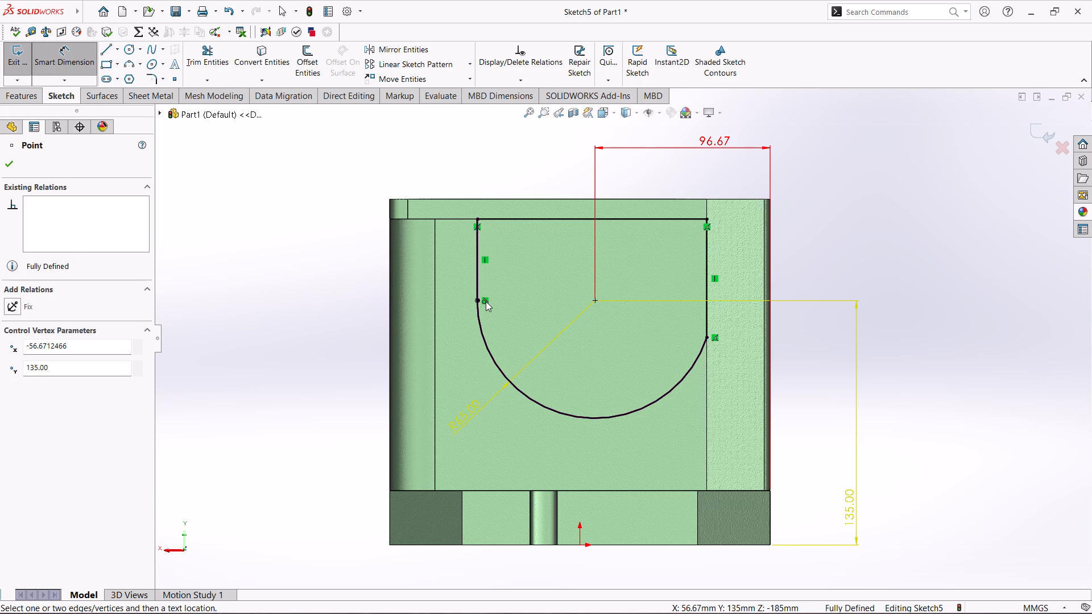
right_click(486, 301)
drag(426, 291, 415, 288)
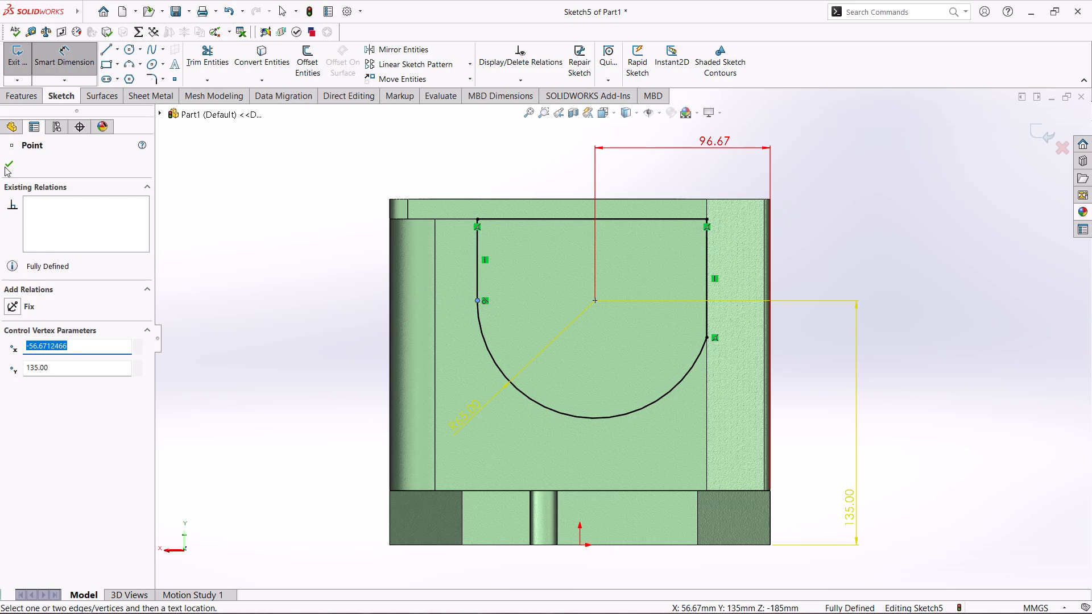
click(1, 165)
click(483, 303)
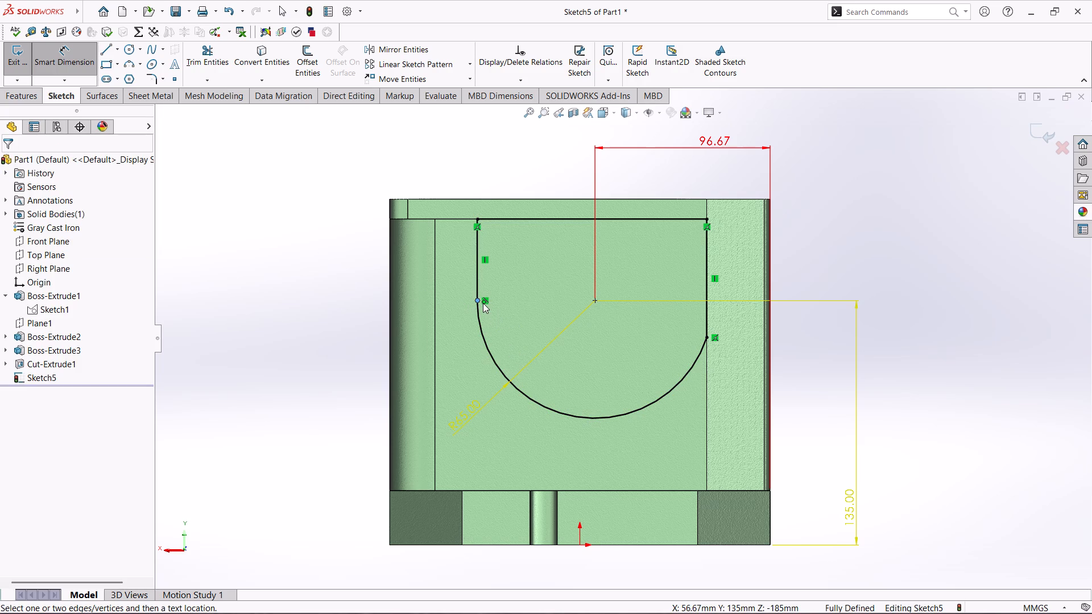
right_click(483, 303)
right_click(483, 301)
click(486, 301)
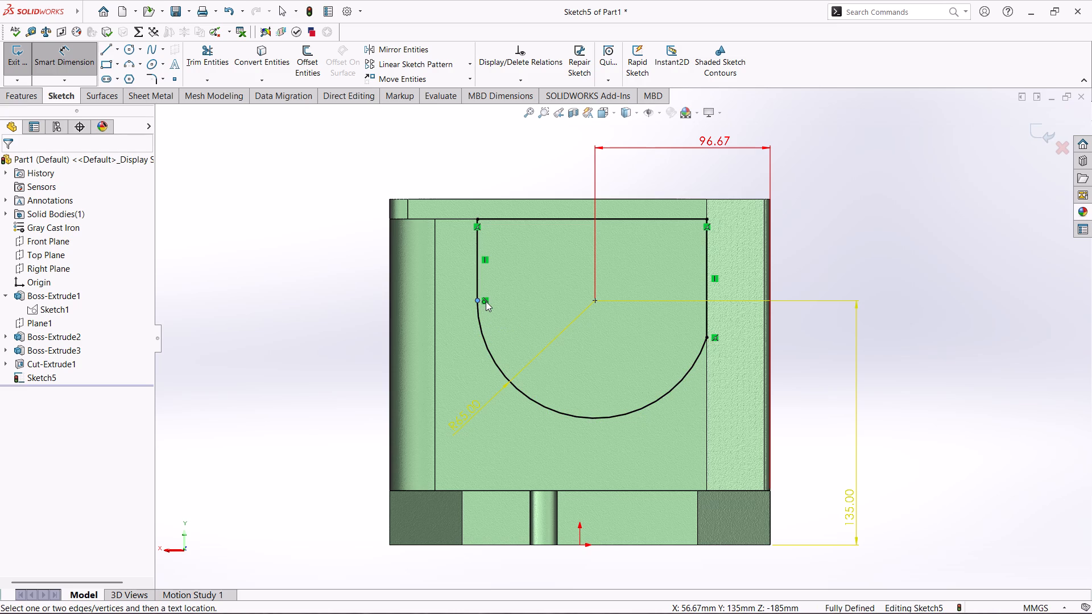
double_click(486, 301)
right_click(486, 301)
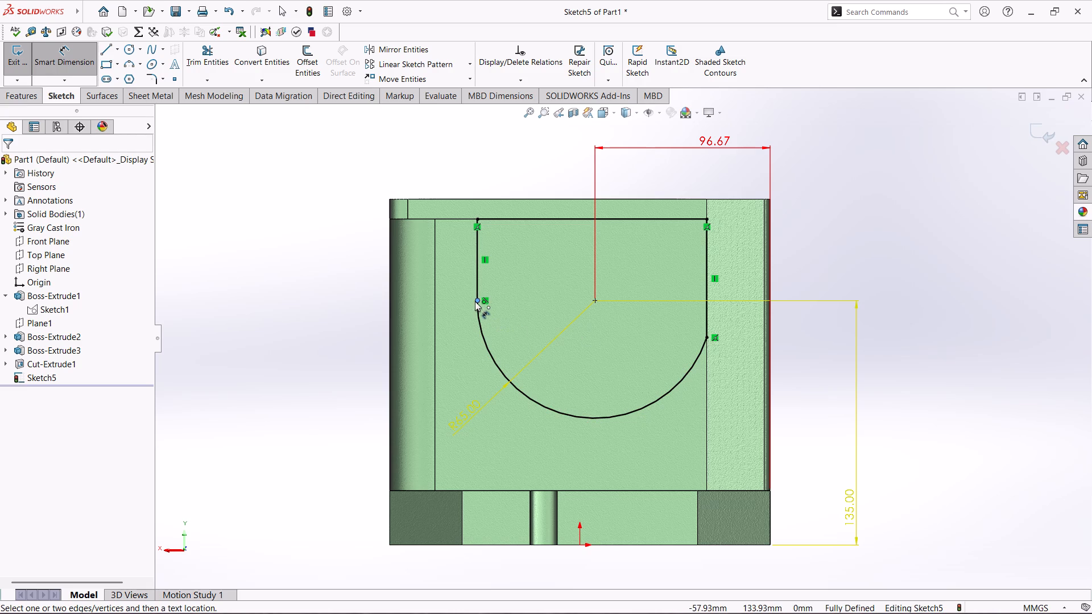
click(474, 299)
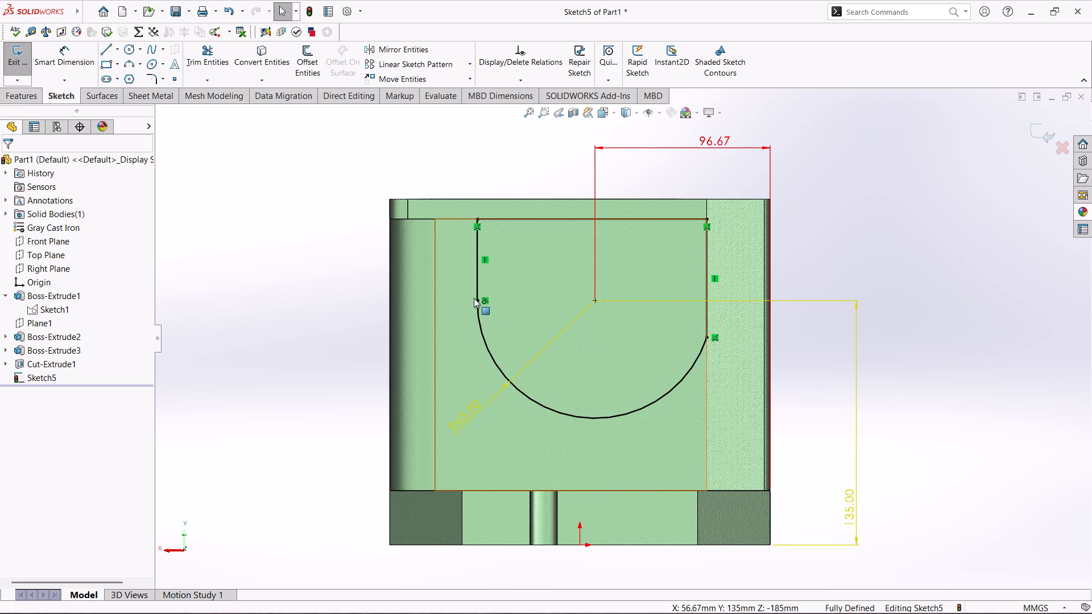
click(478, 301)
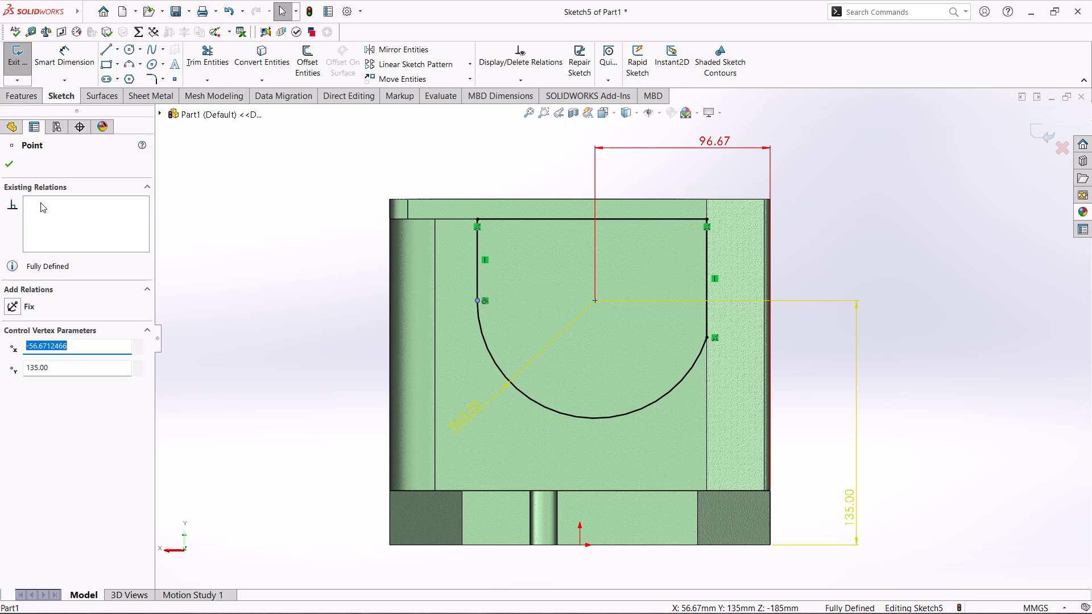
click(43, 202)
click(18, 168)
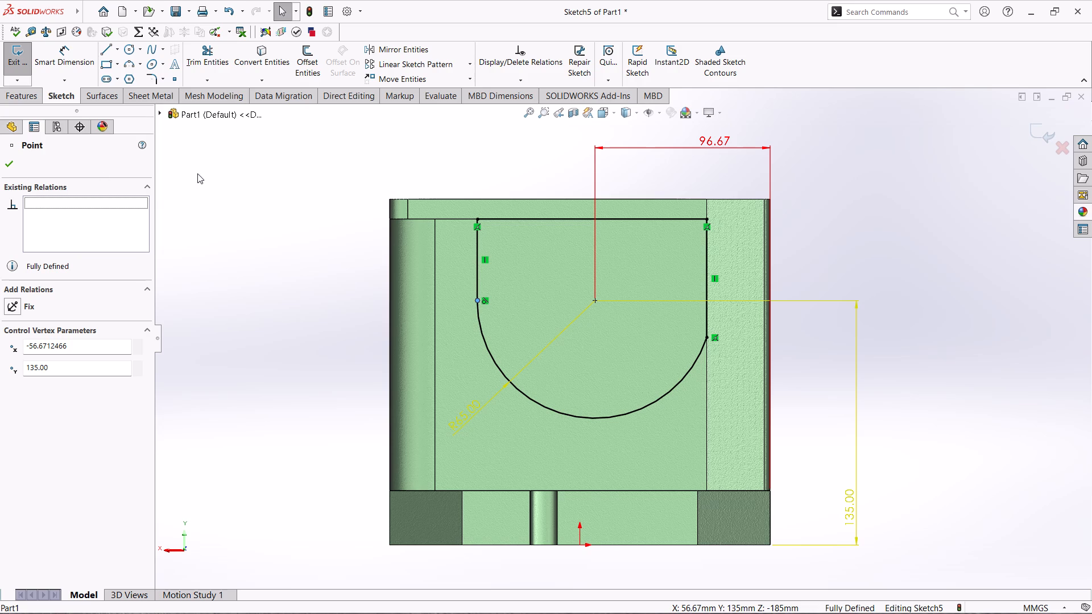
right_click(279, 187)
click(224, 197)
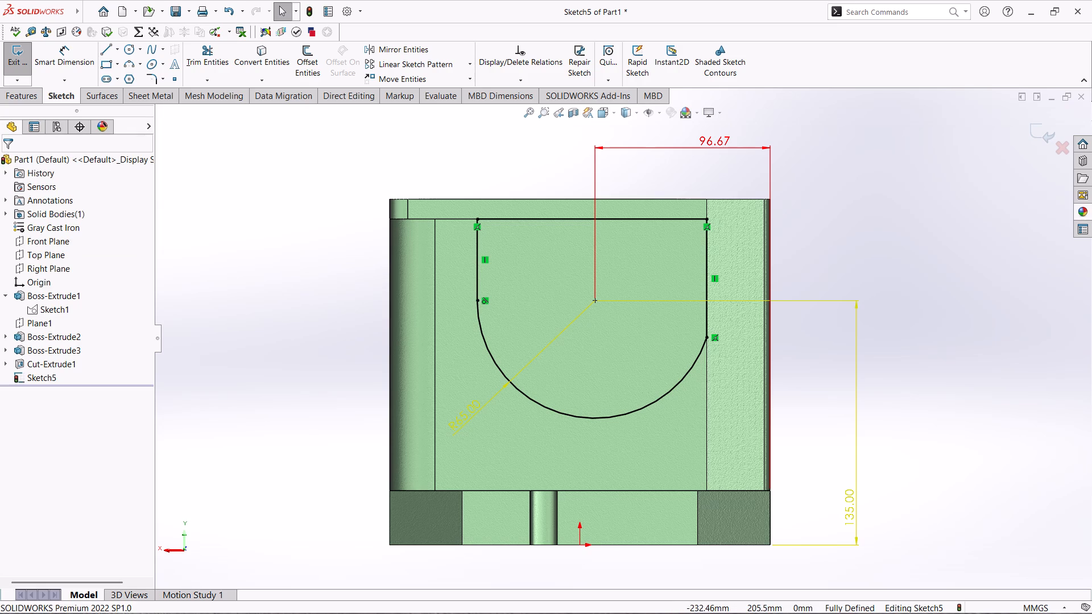
Inspect the sketch relations, including the relation filter choices, starting from the tangent relation at the arc's endpoint.
scroll(479, 296, down, 6)
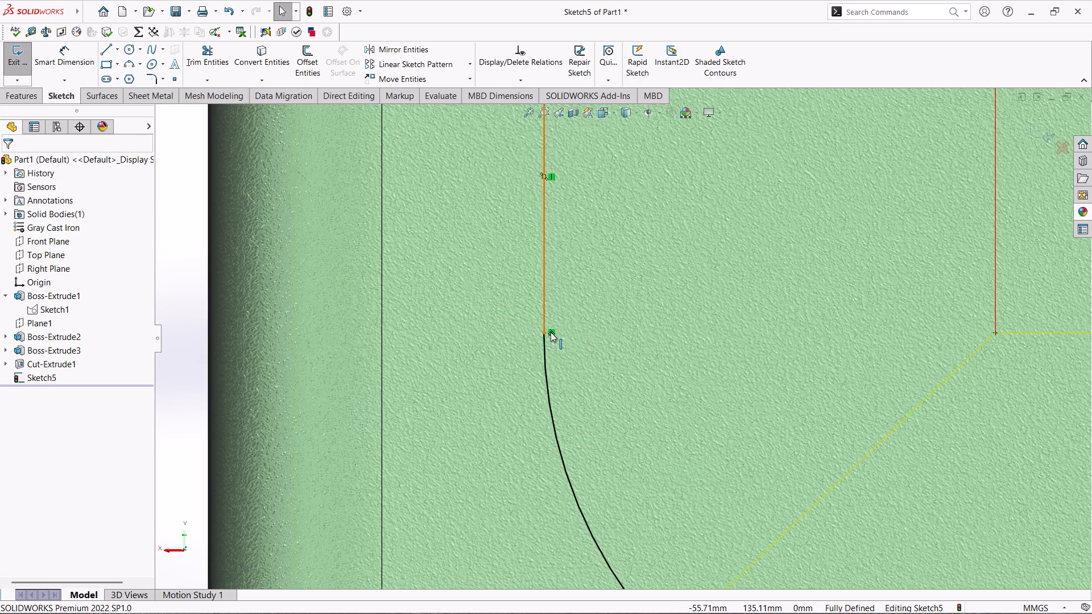
double_click(551, 332)
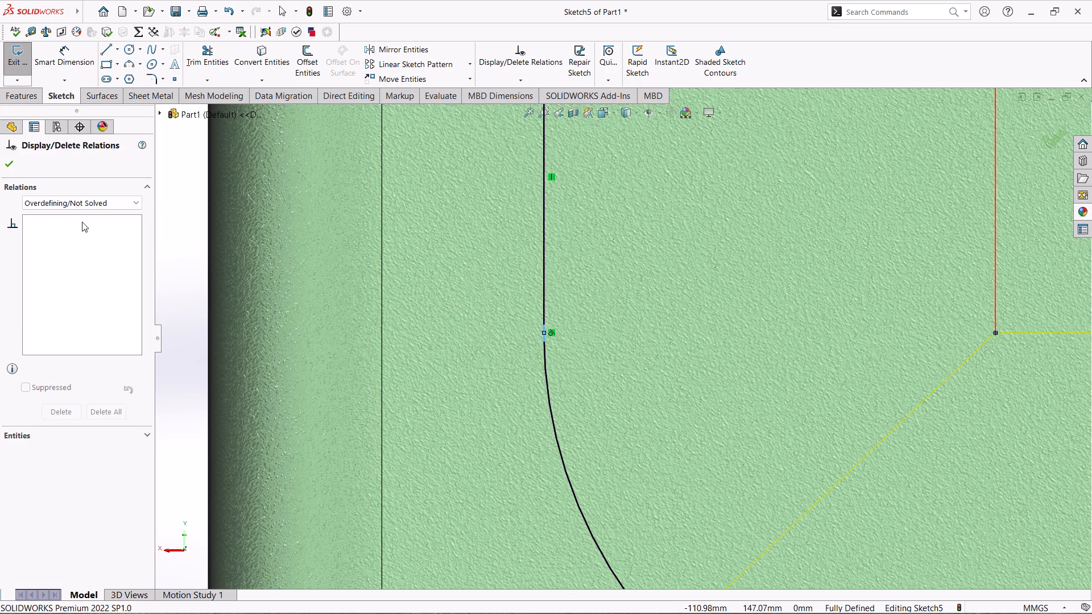
click(65, 202)
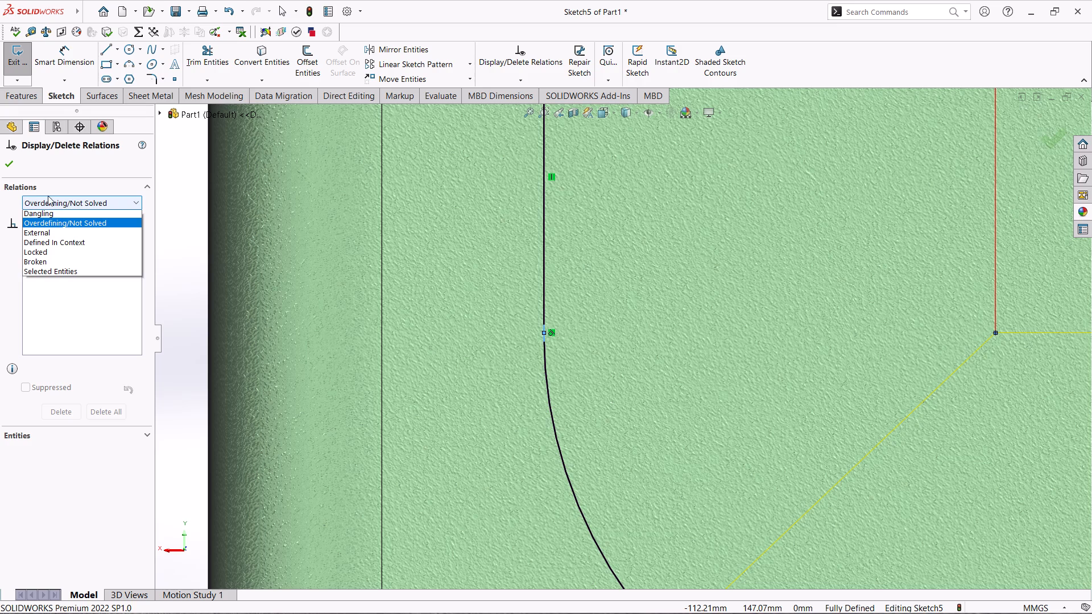
click(5, 168)
click(12, 166)
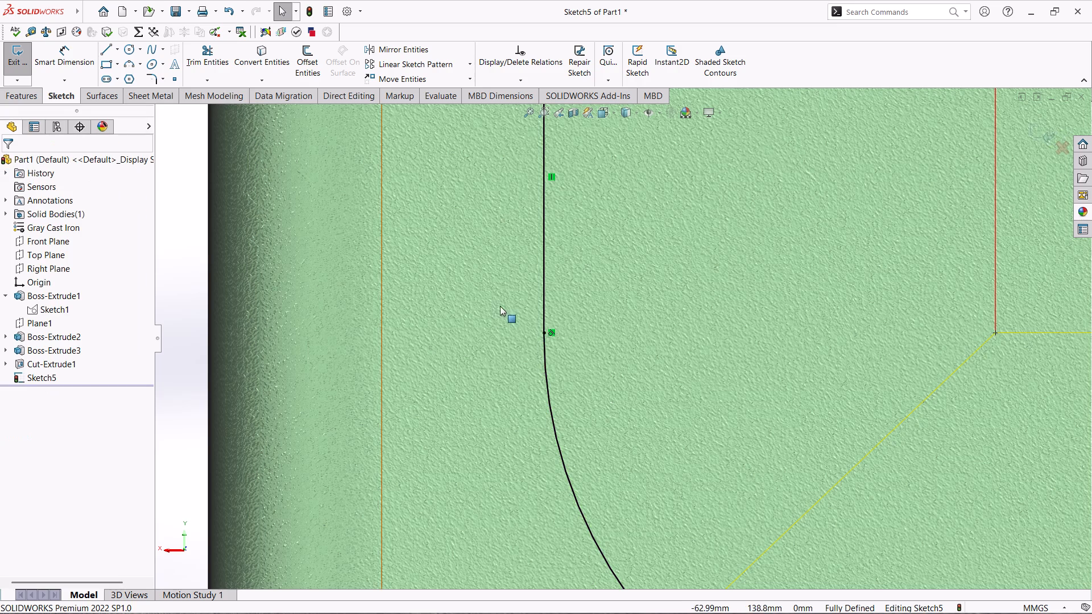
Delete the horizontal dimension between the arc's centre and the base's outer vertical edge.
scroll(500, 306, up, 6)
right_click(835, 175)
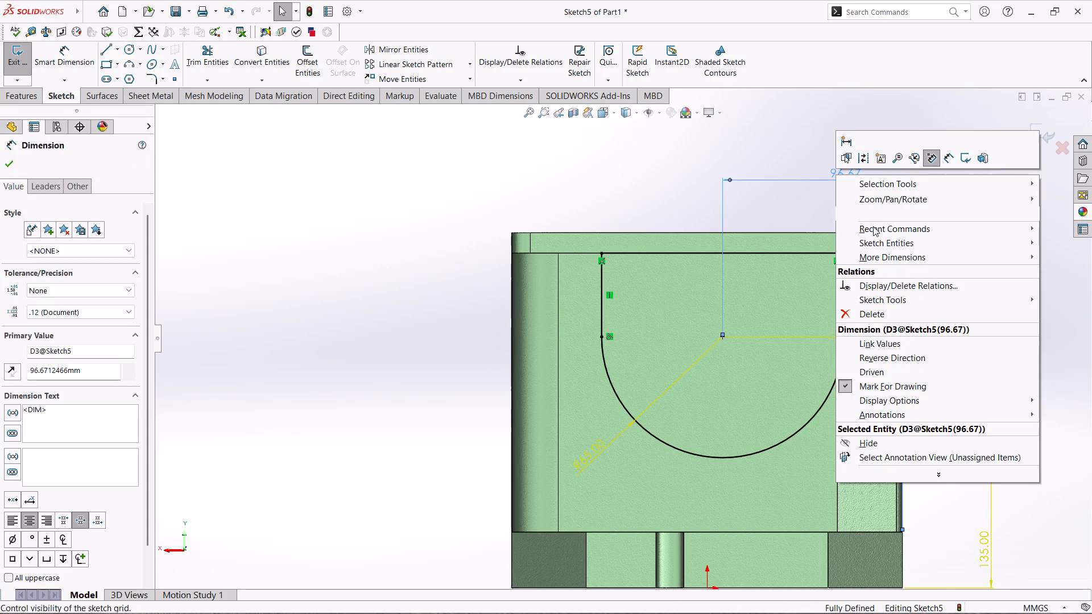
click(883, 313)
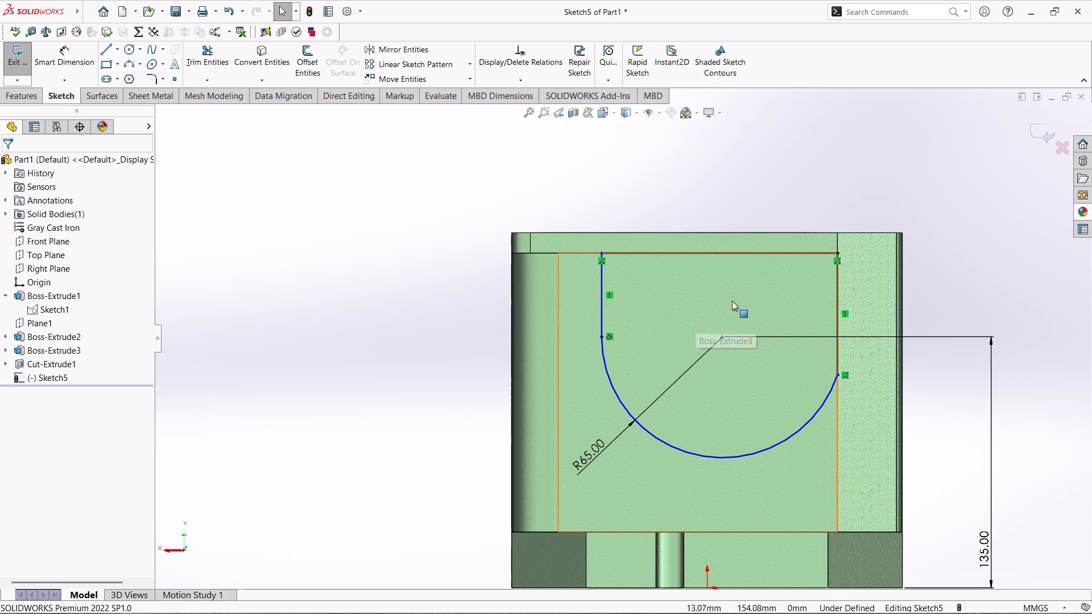
Delete the coincident relation at the upper end of the profile's short vertical line.
click(602, 261)
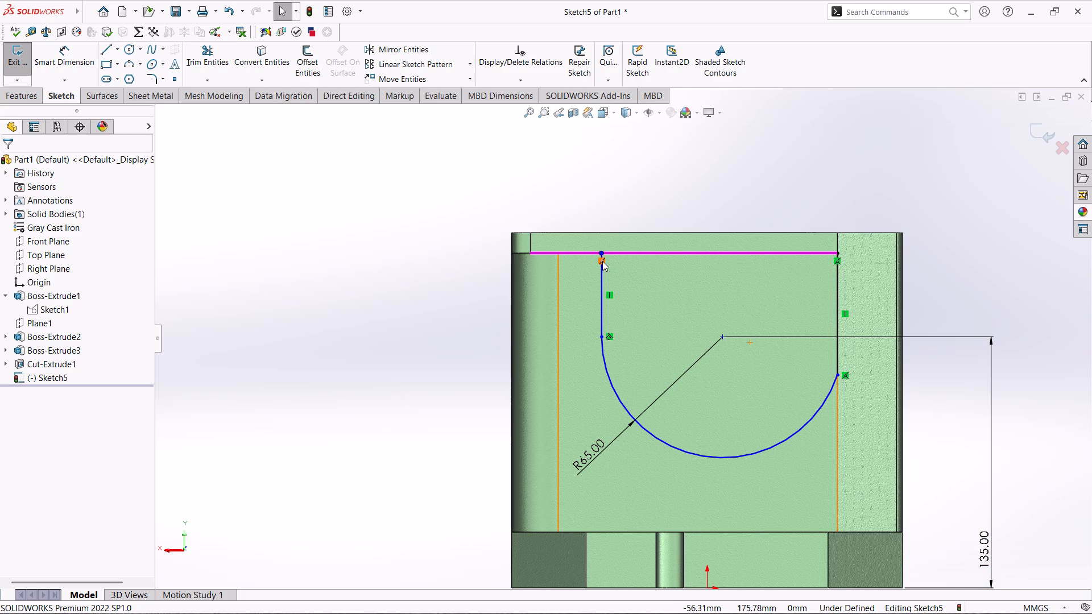
right_click(602, 261)
click(647, 416)
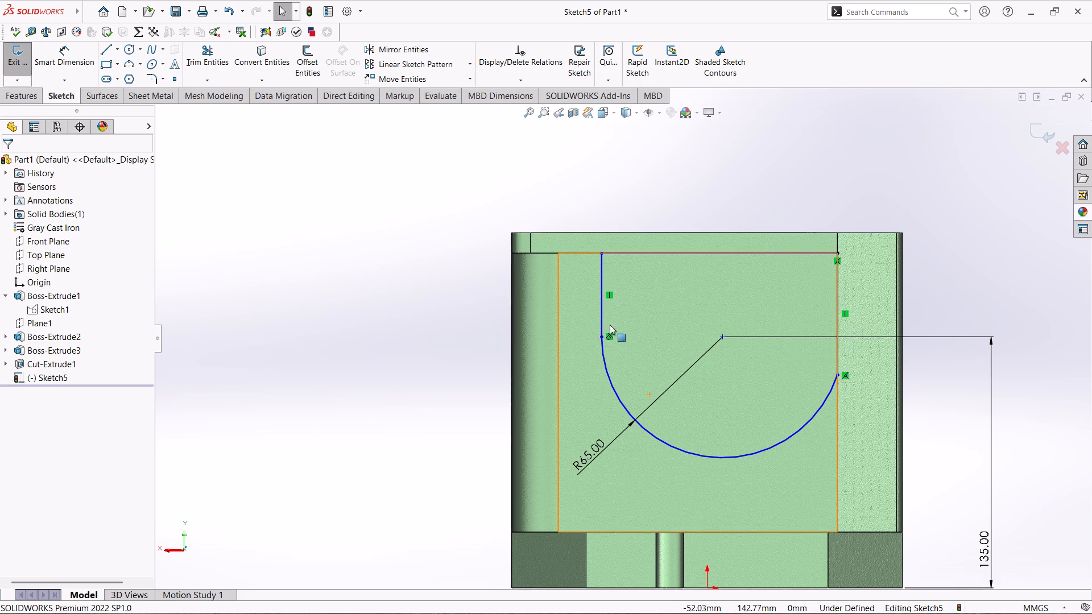
Delete the tangent relation between the short vertical line and the arc.
click(609, 338)
right_click(609, 338)
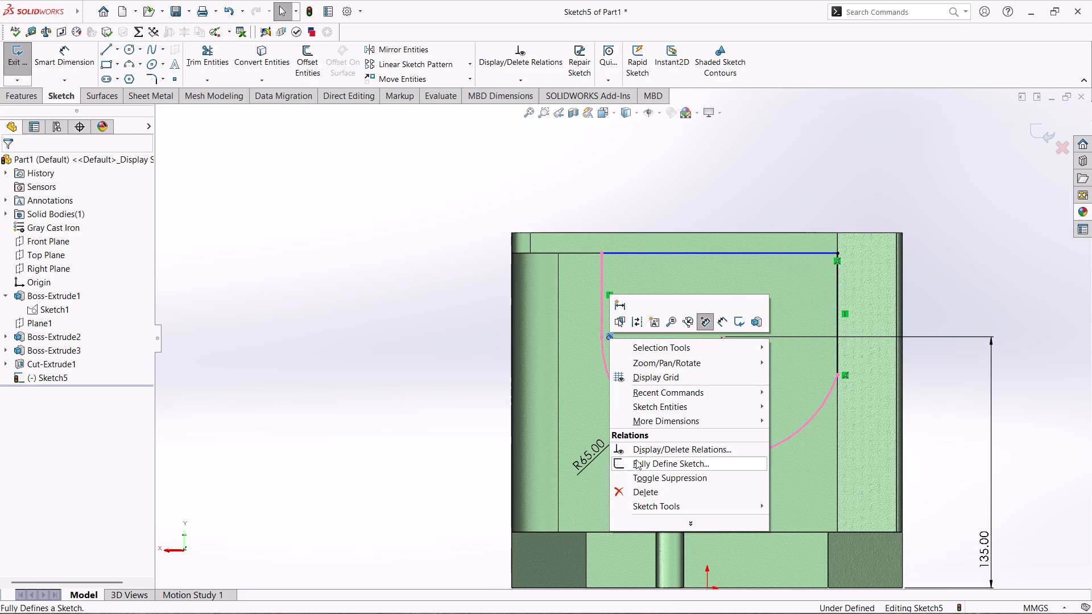
click(639, 497)
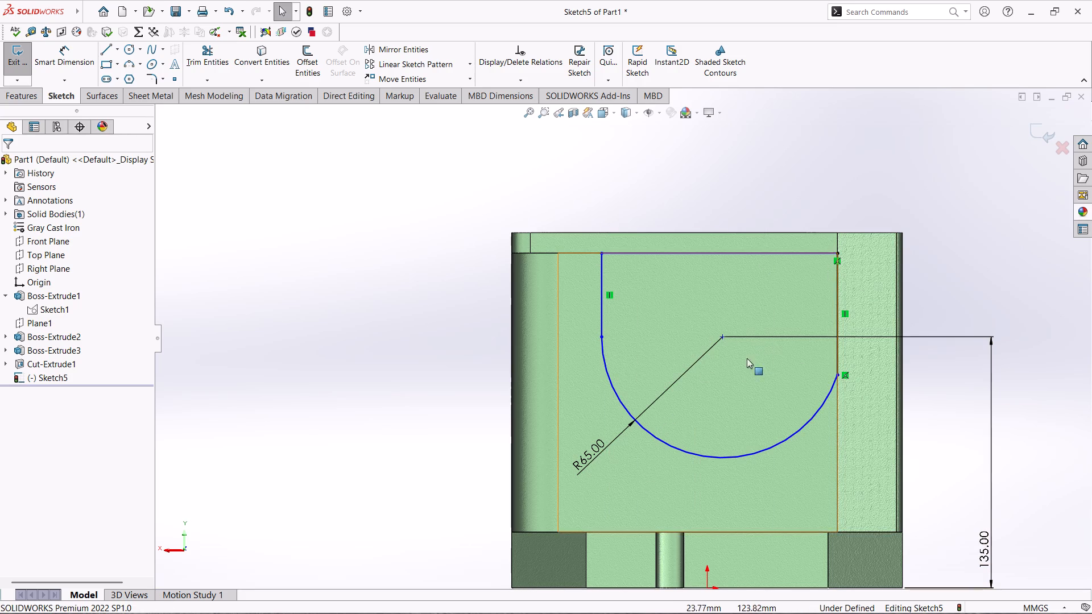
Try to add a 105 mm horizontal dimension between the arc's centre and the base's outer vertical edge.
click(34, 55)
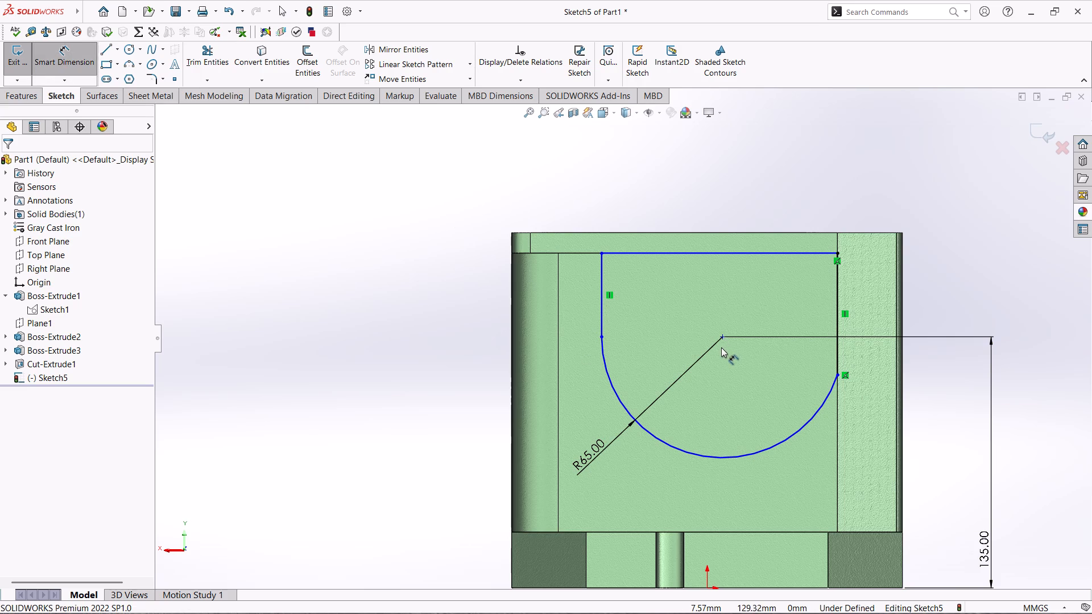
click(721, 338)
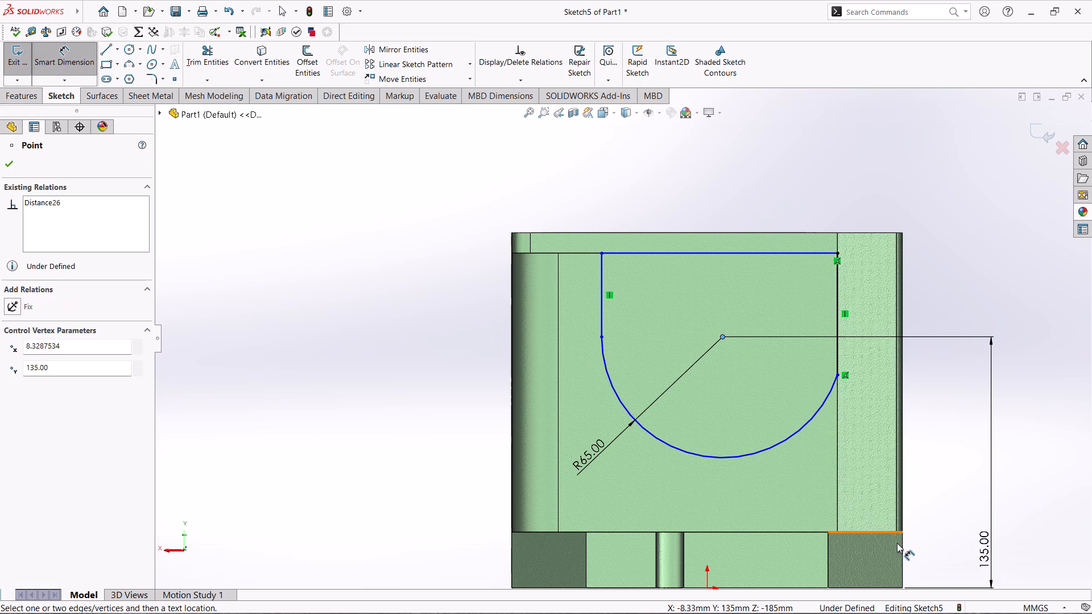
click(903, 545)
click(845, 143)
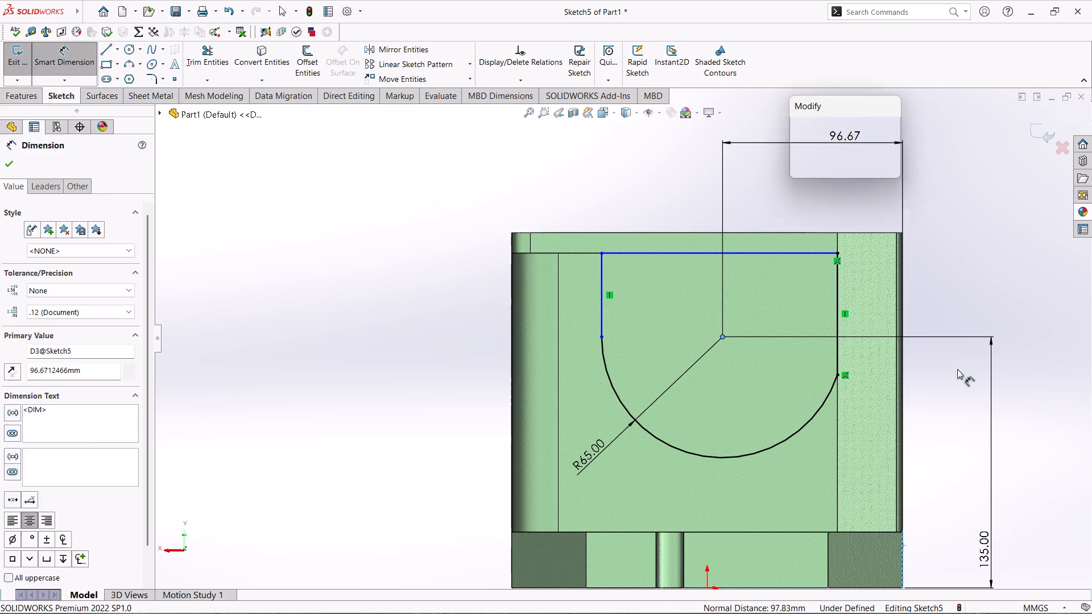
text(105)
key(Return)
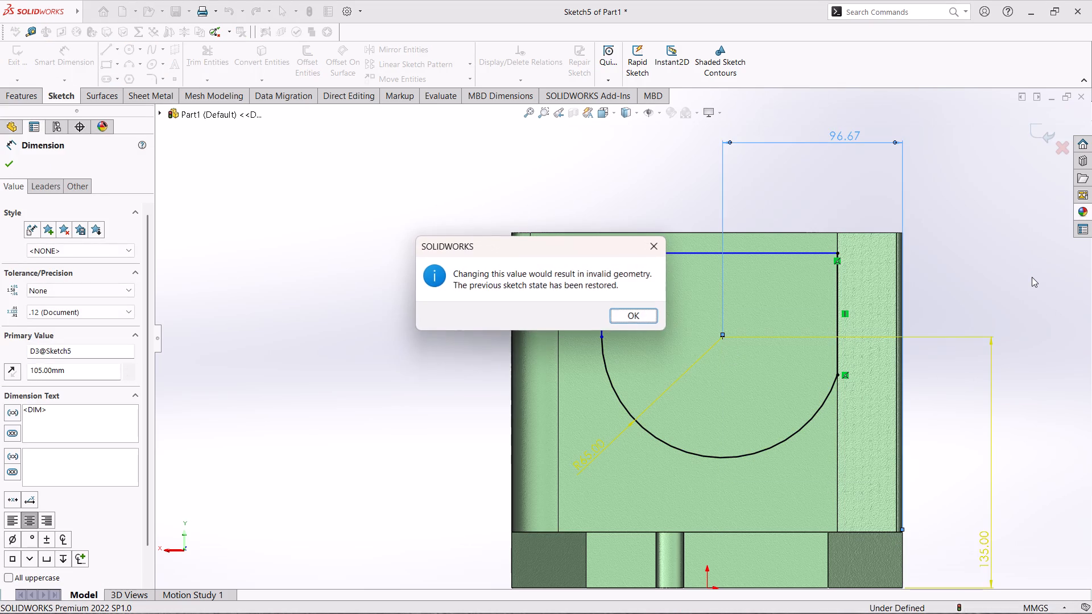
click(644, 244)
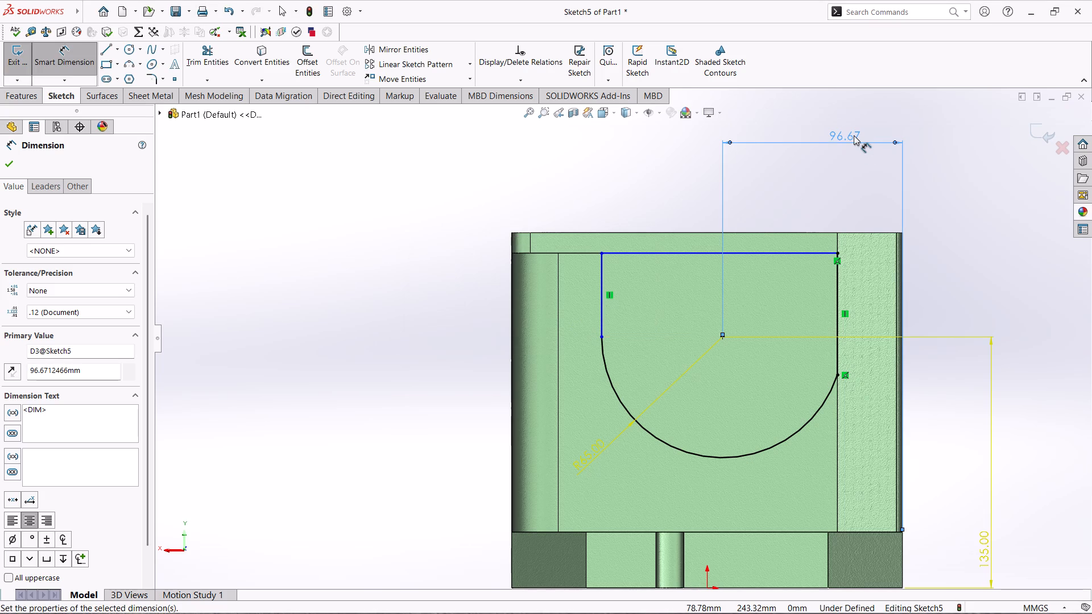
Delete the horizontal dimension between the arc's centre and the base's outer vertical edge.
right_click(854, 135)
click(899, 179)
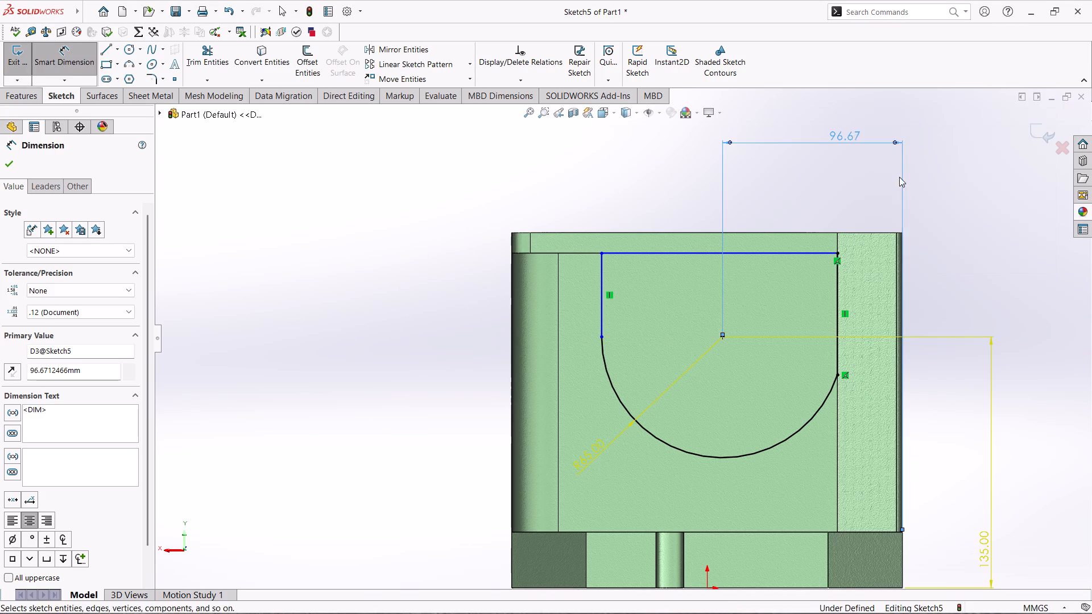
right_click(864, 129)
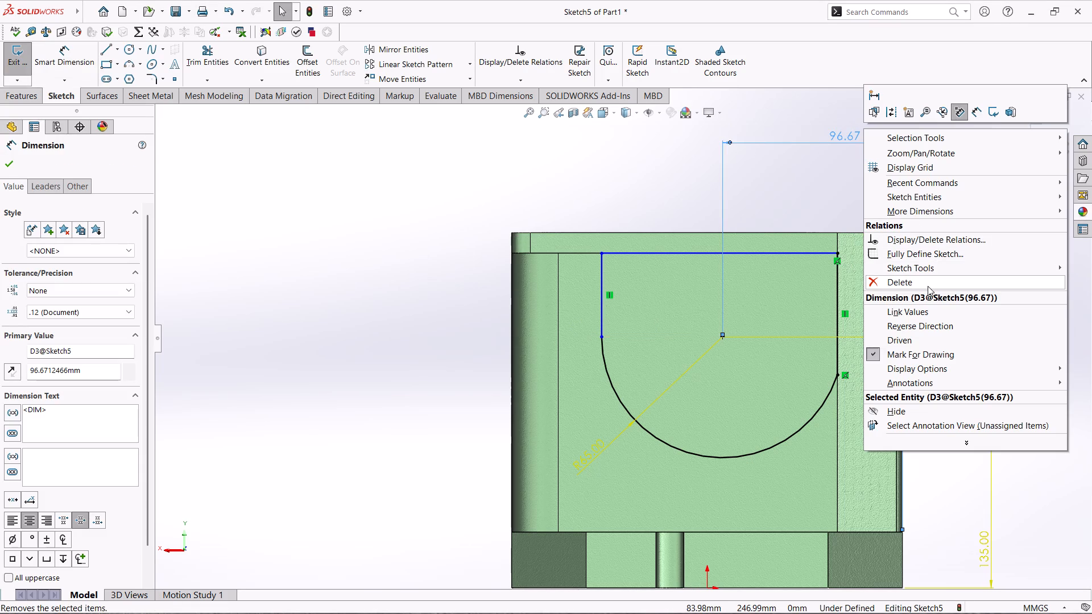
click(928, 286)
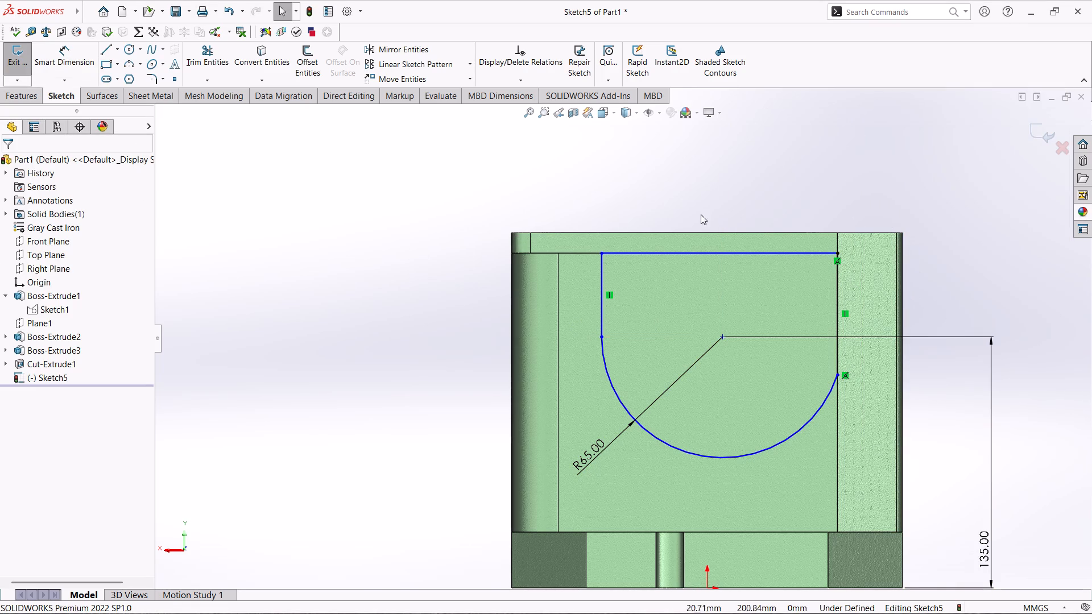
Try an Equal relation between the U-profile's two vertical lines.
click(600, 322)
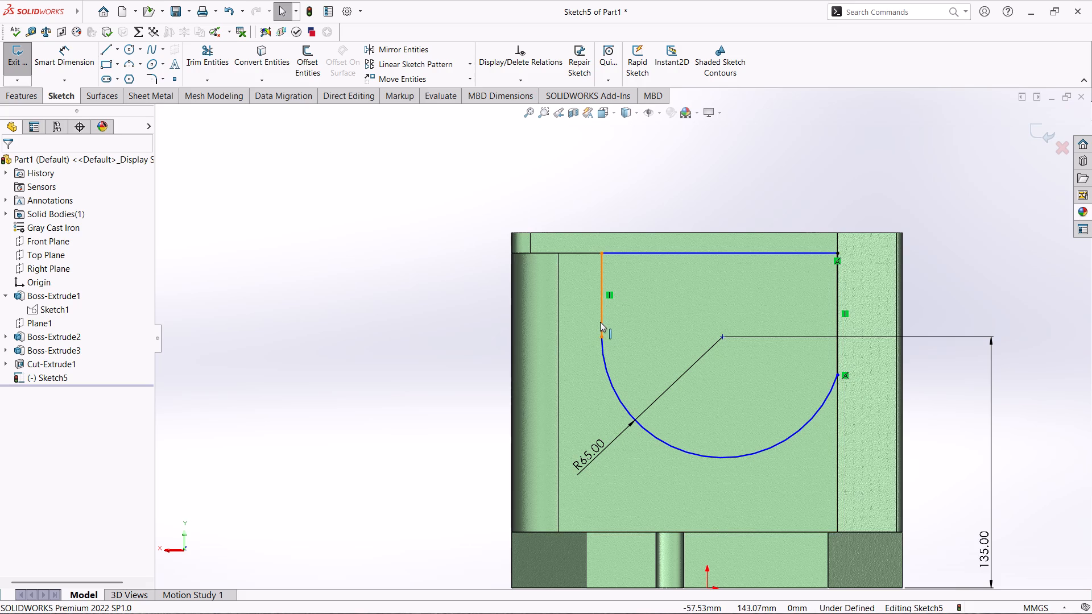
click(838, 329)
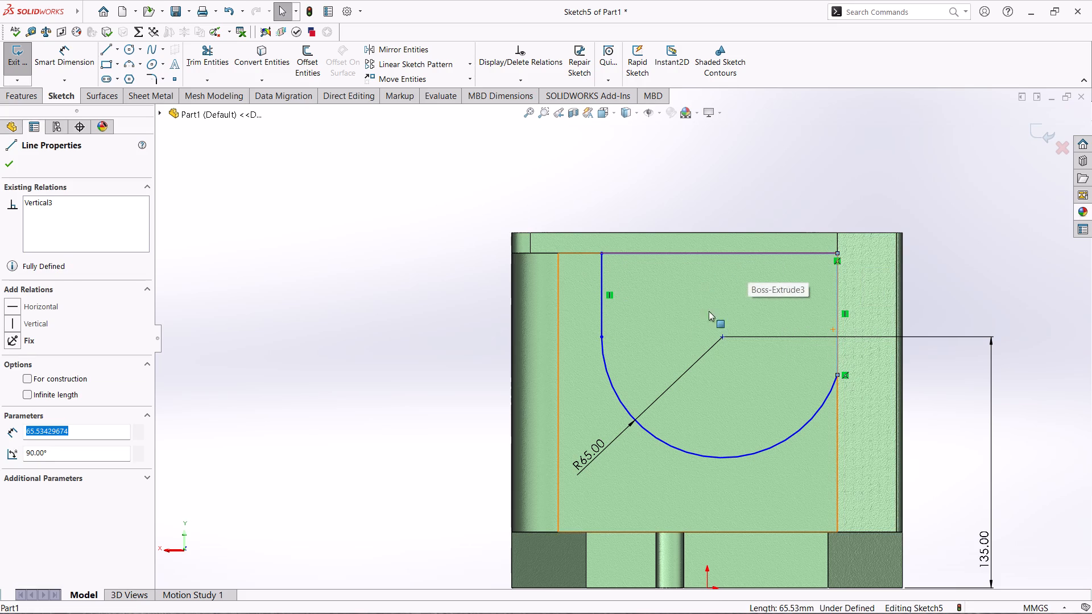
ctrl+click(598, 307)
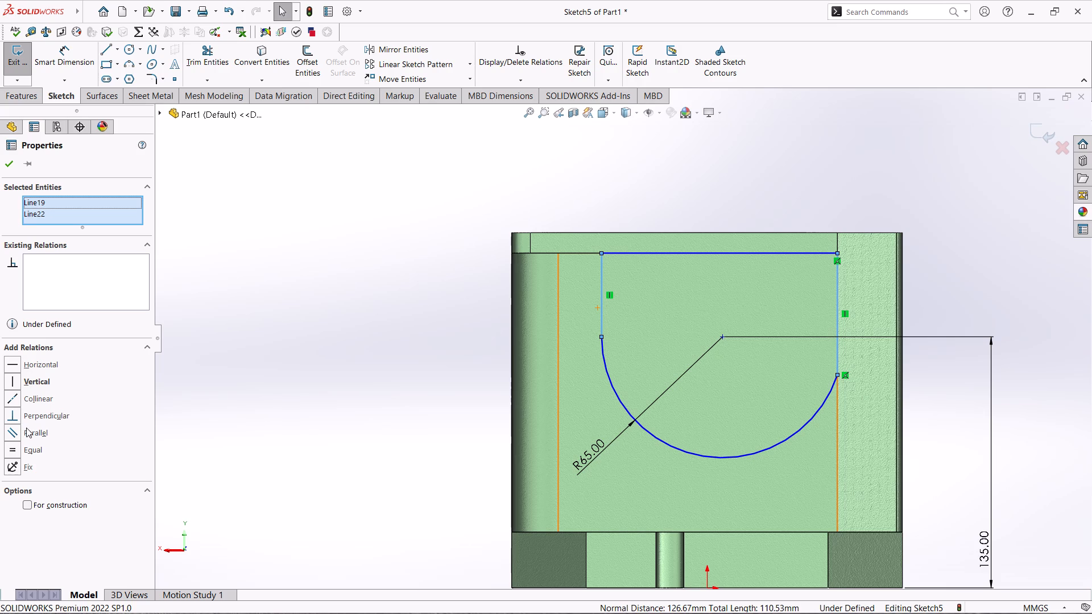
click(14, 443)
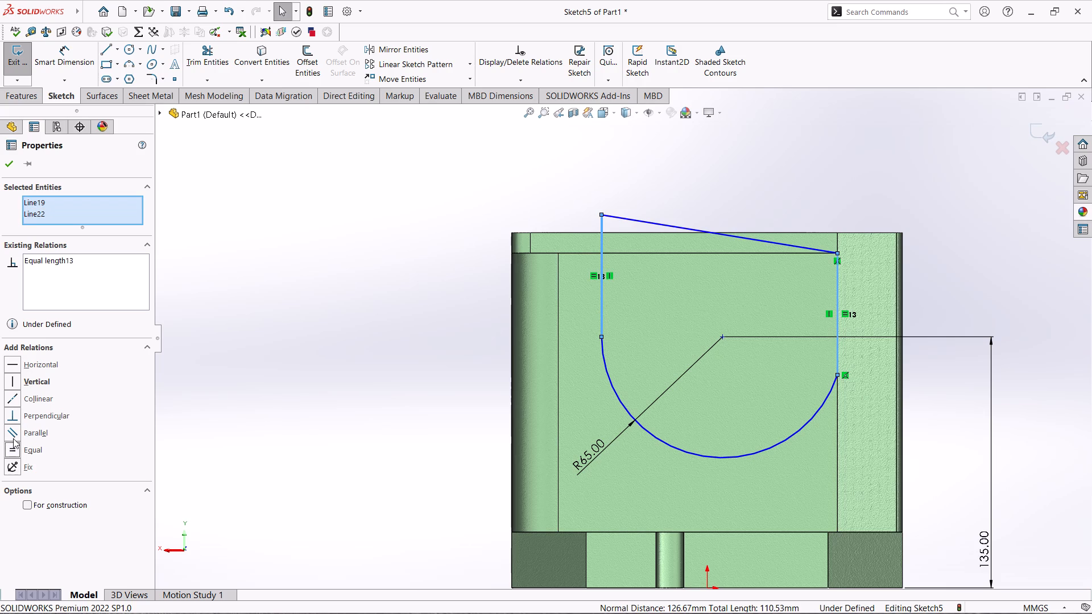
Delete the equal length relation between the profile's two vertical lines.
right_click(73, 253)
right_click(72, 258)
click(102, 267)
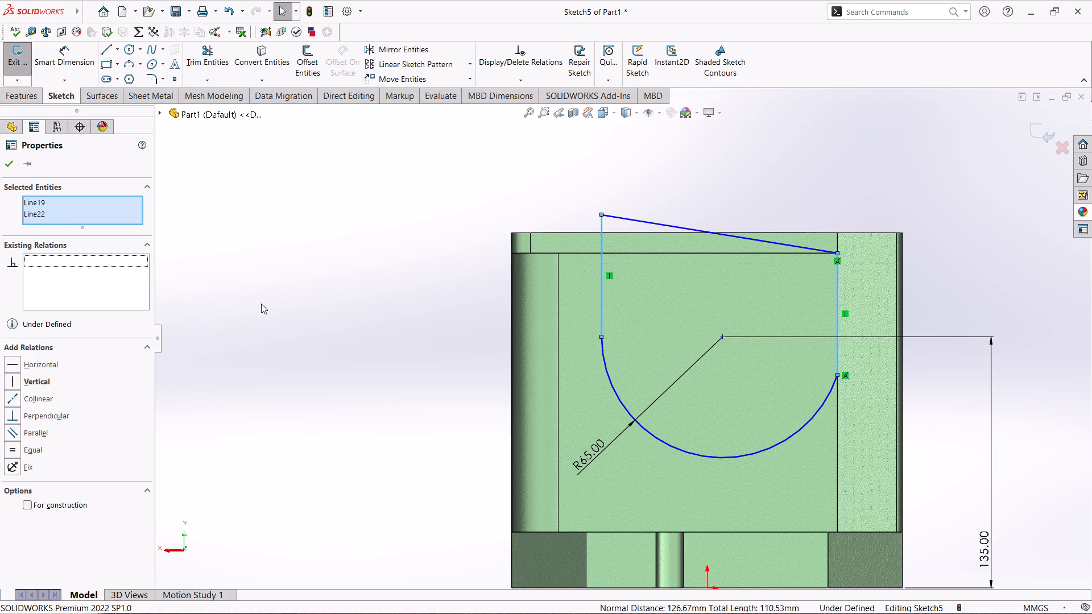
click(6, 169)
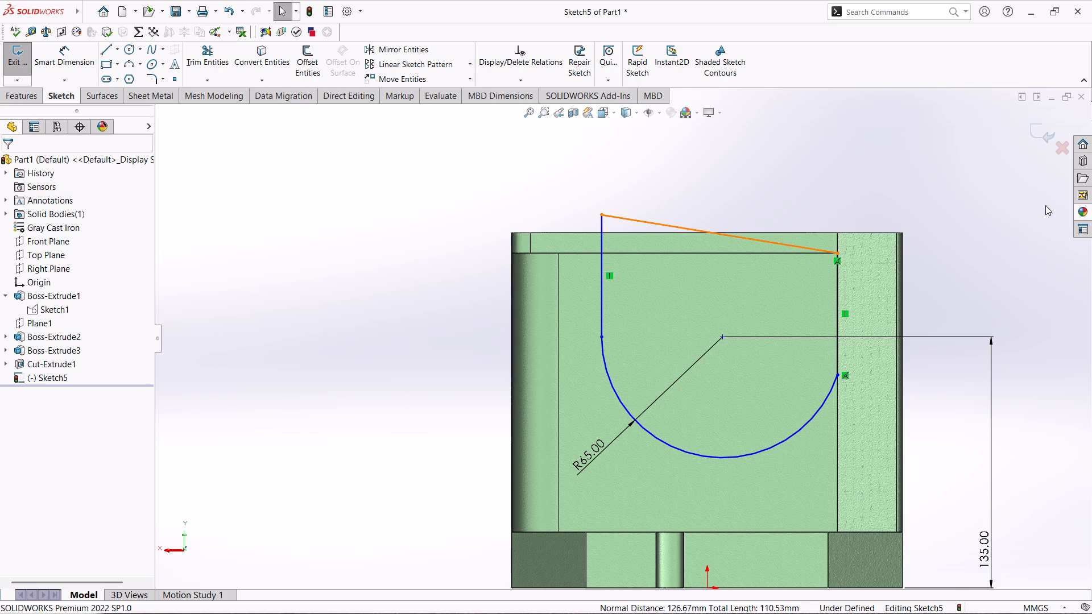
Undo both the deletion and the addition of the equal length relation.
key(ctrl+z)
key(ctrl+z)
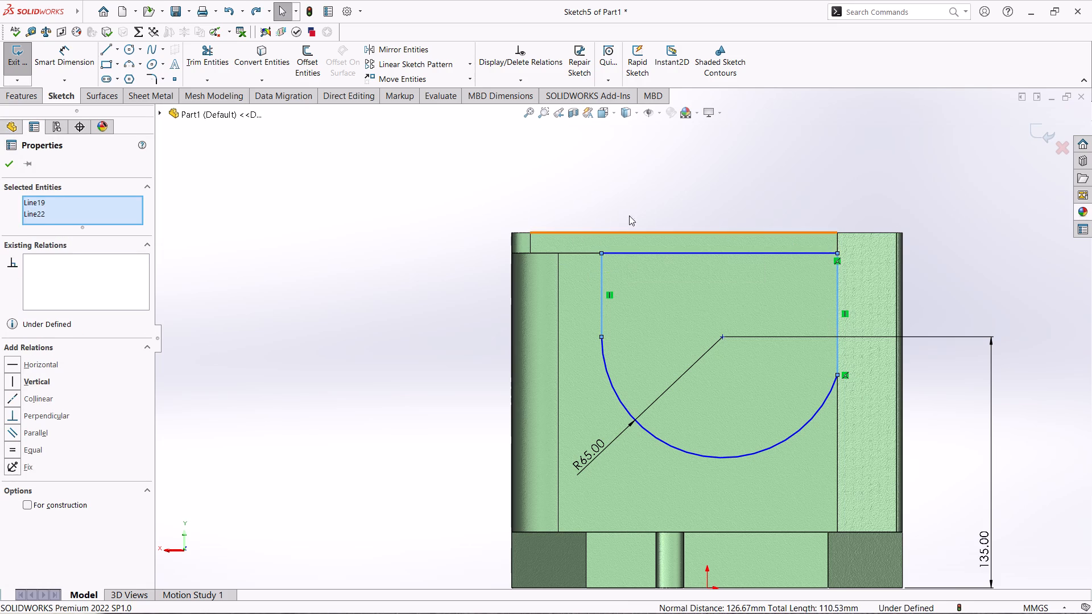
Make the free upper endpoint of the profile's vertical line coincident with the horizontal edge just below the top frame.
click(602, 256)
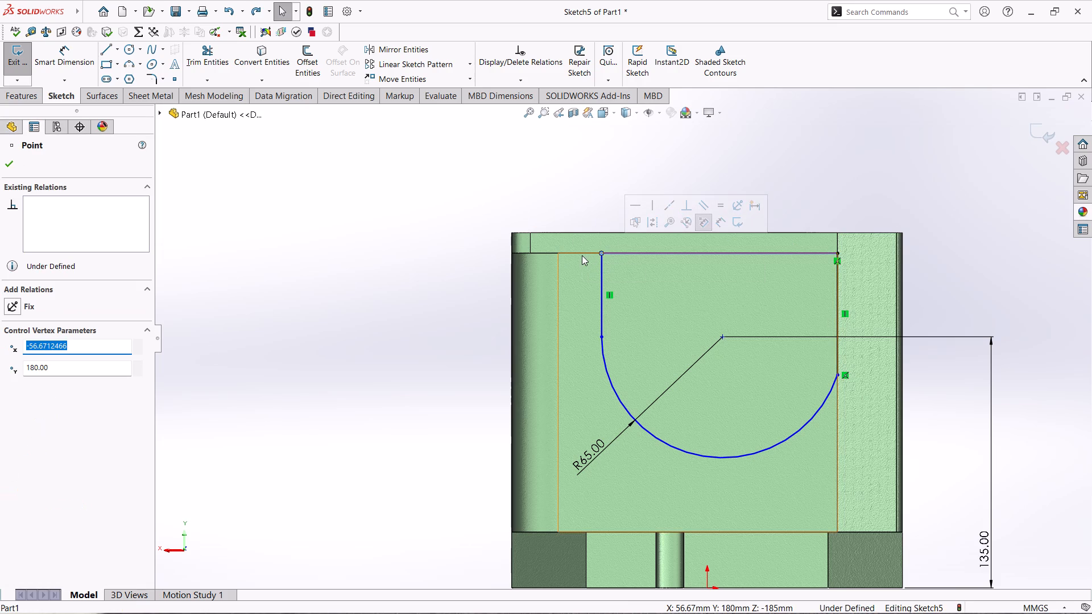
ctrl+click(581, 255)
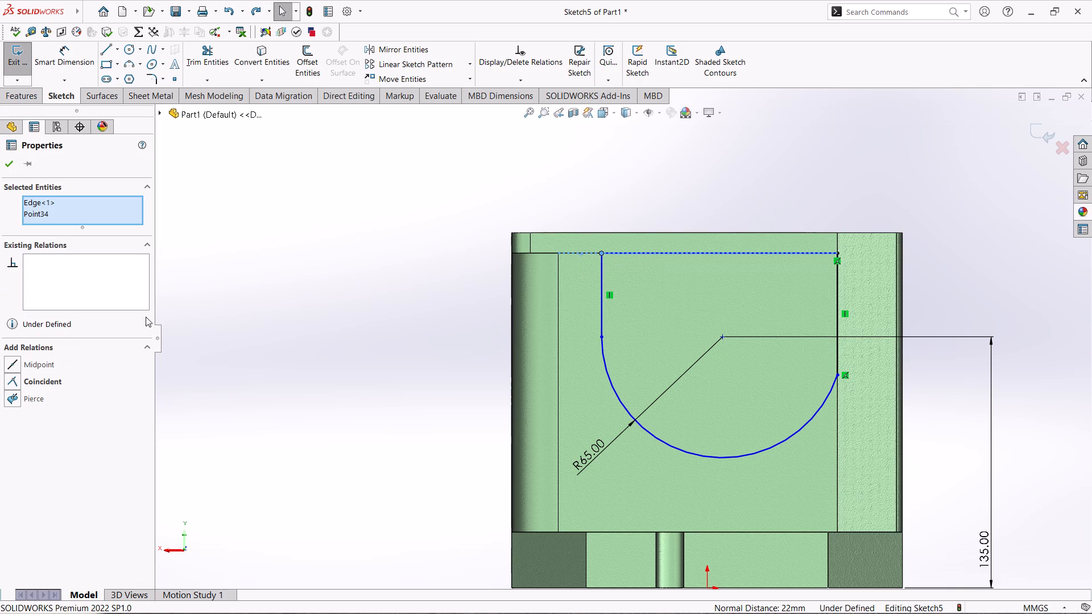
click(48, 379)
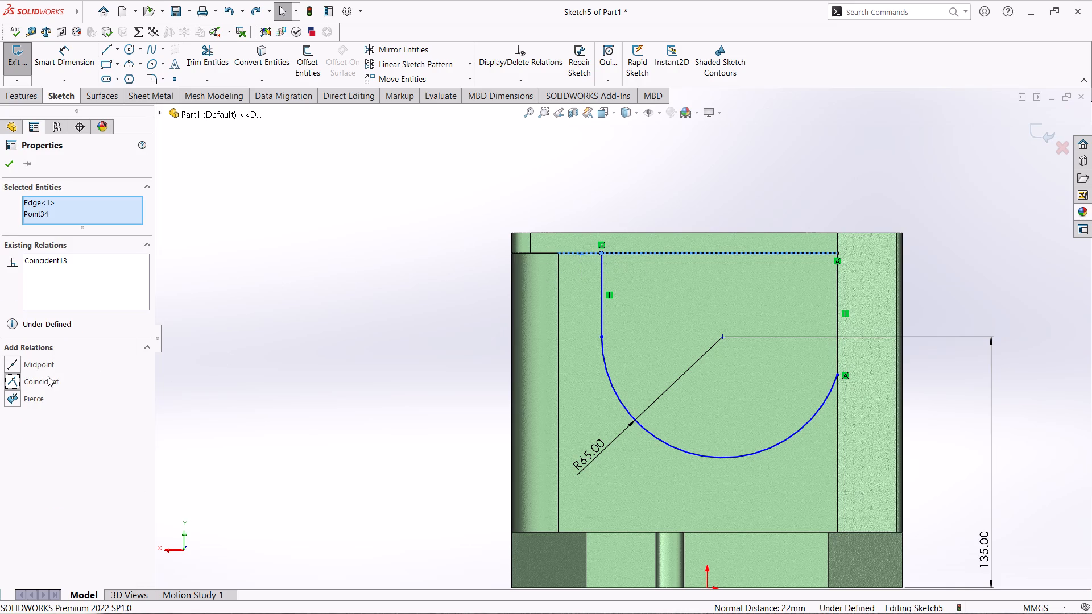
click(2, 164)
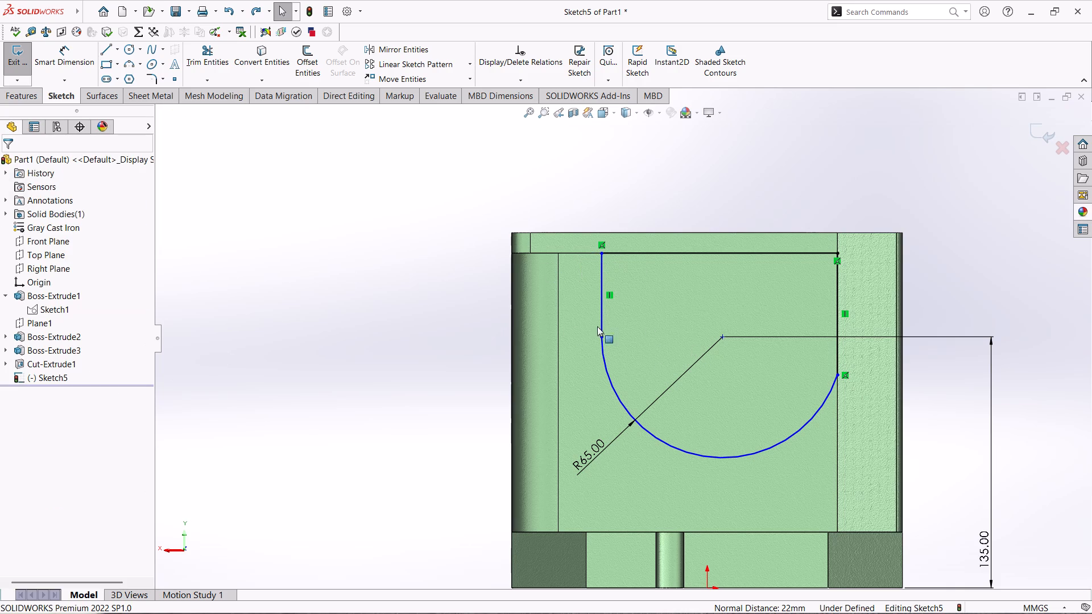
Add an Equal relation between the U-profile's two vertical lines.
ctrl+click(603, 320)
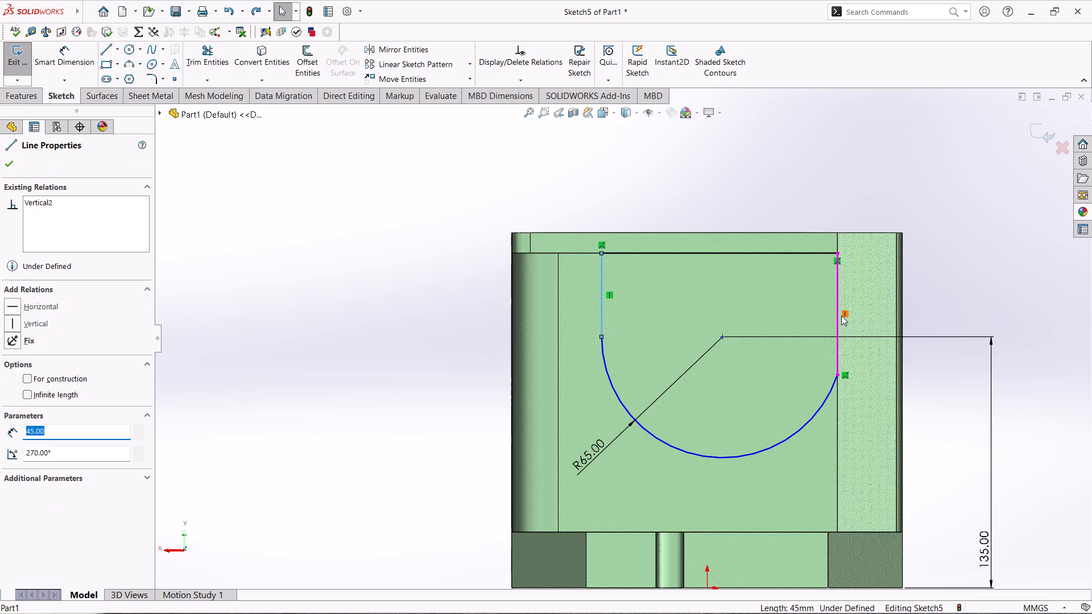
ctrl+click(837, 319)
click(12, 451)
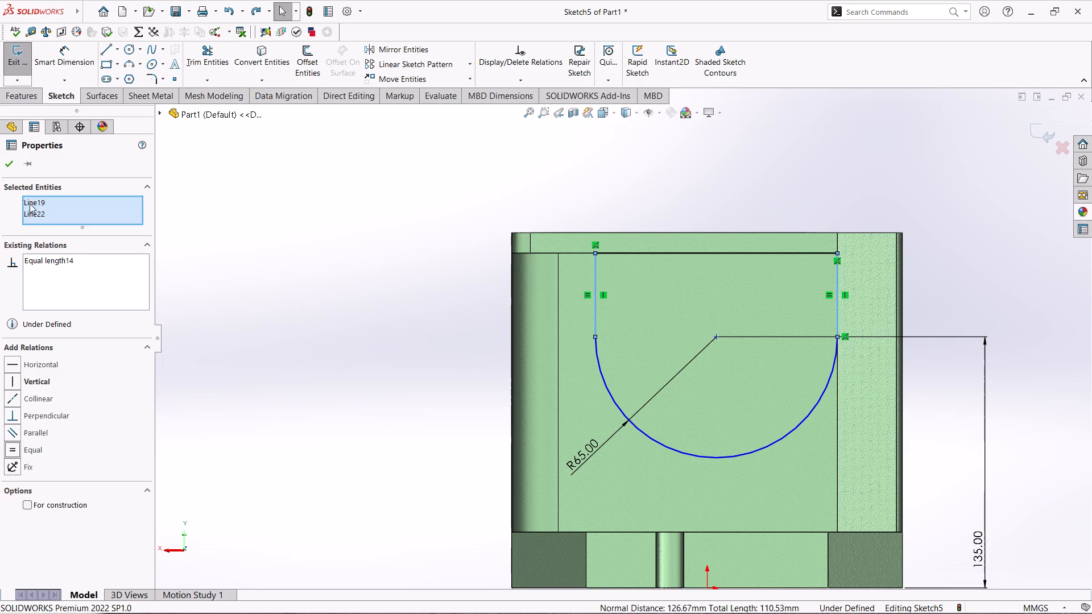
click(5, 163)
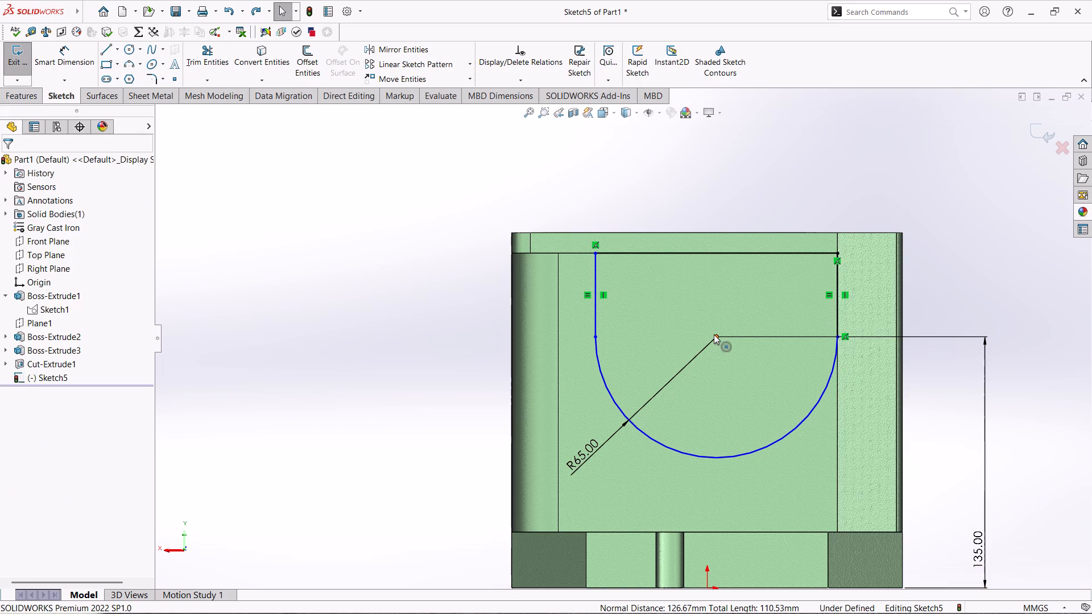
Dimension the horizontal distance from the arc's centre to the base's outer vertical edge and try setting it to 105 mm.
click(714, 334)
scroll(555, 371, up, 2)
click(72, 62)
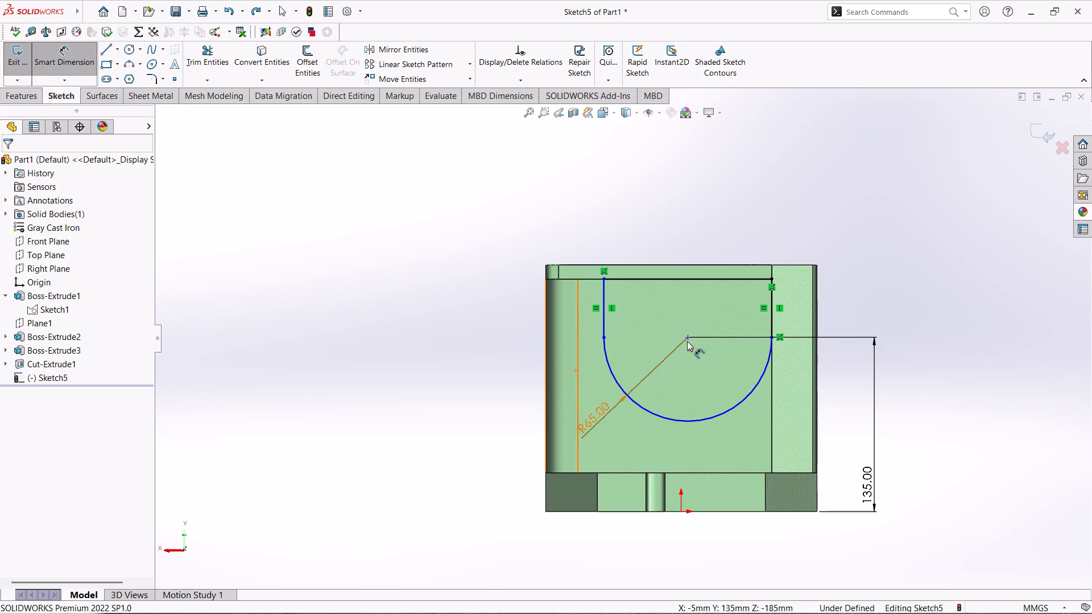
click(686, 339)
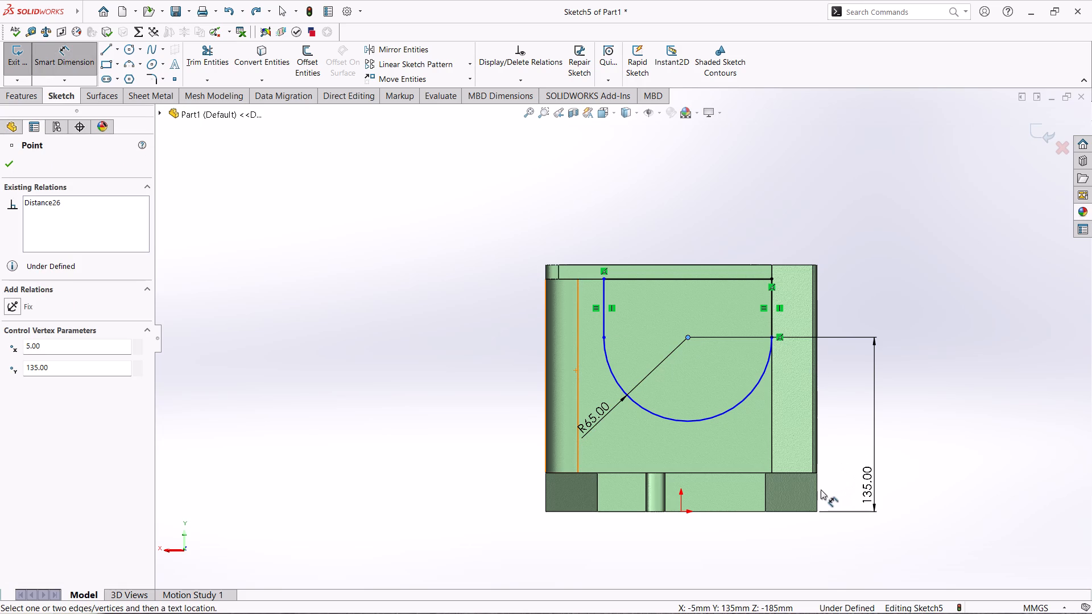
click(818, 489)
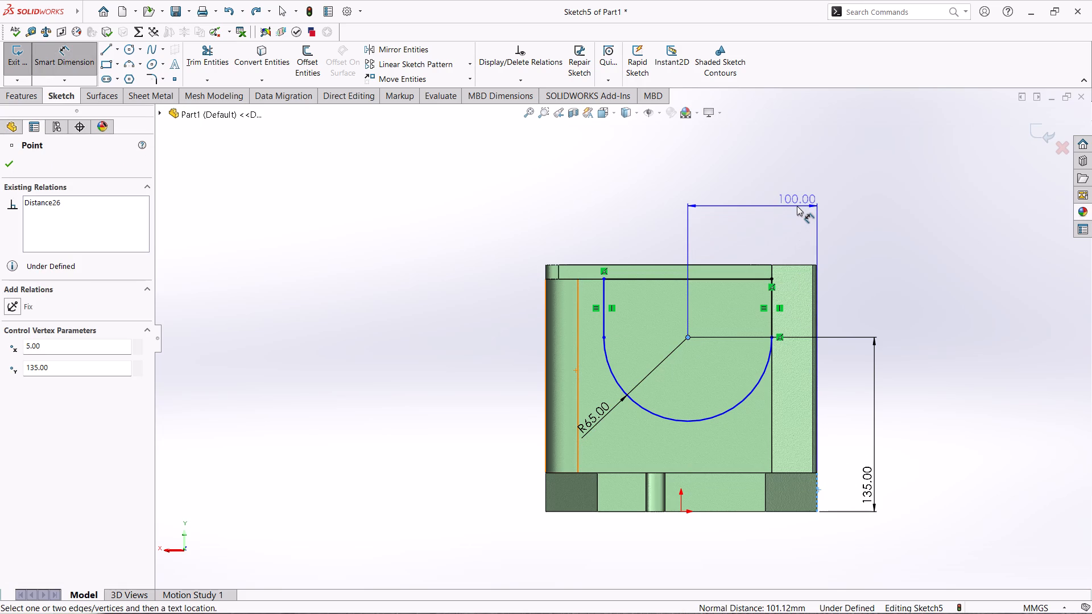
click(796, 205)
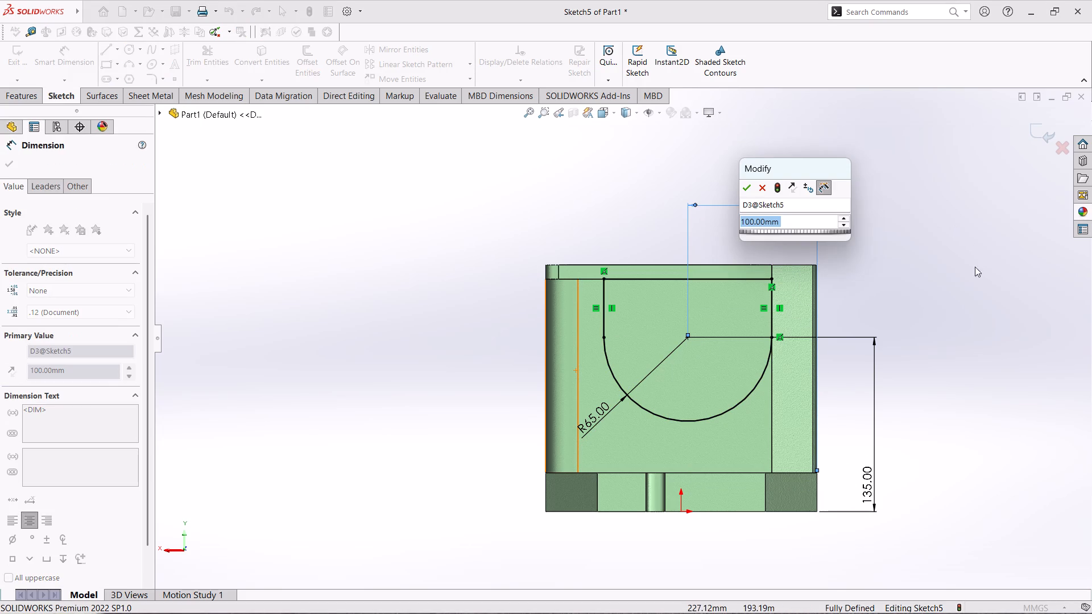
text(105)
key(Return)
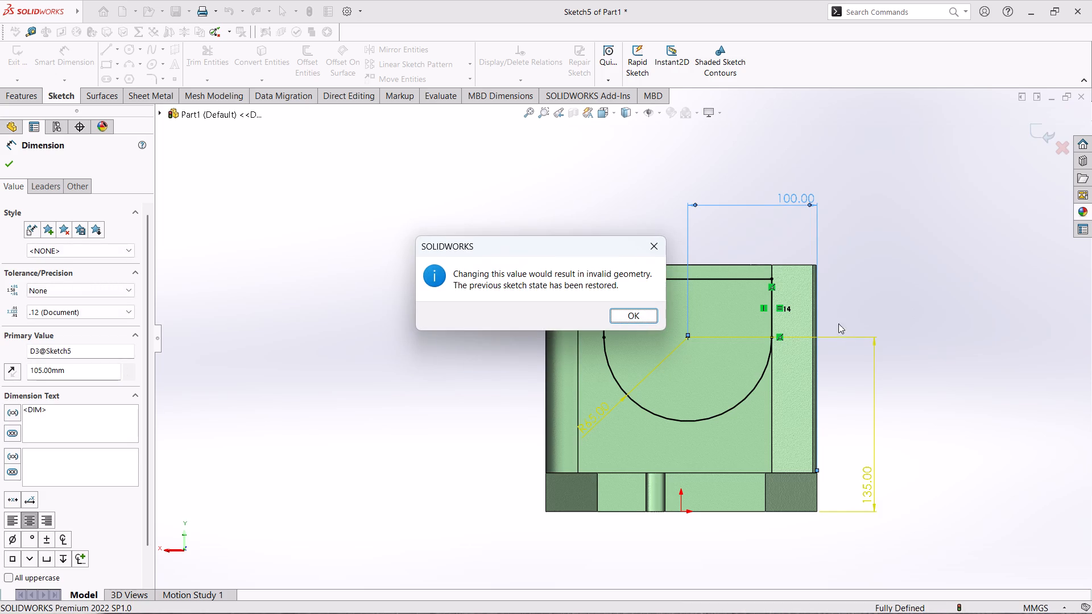
click(643, 316)
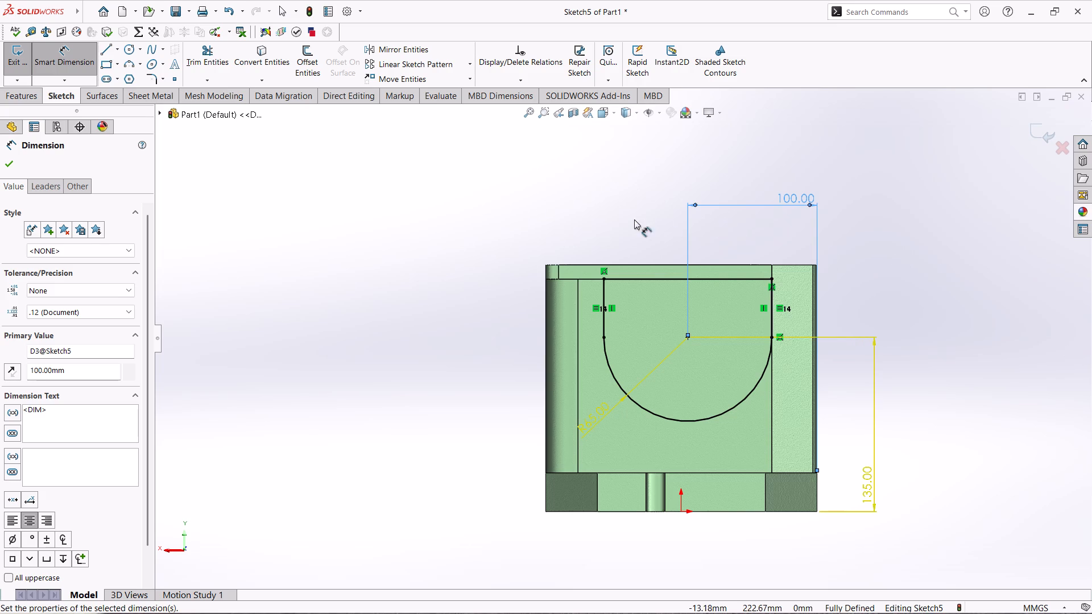
Delete the 135 mm vertical dimension that locates the arc's centre above the base.
scroll(630, 214, down, 1)
scroll(630, 214, up, 1)
scroll(630, 214, down, 1)
scroll(630, 214, up, 1)
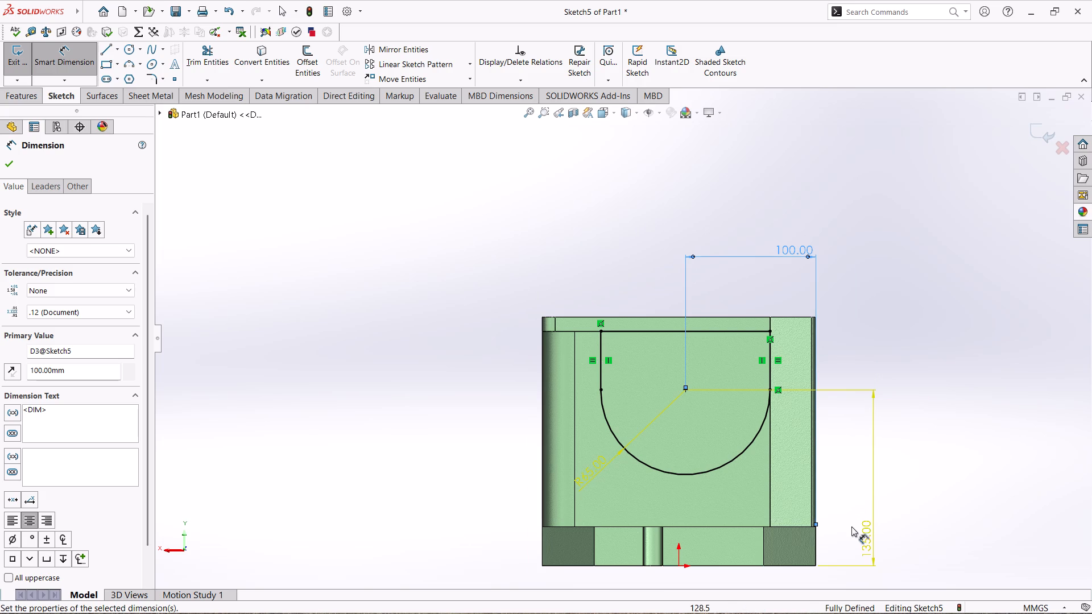
right_click(859, 551)
click(886, 512)
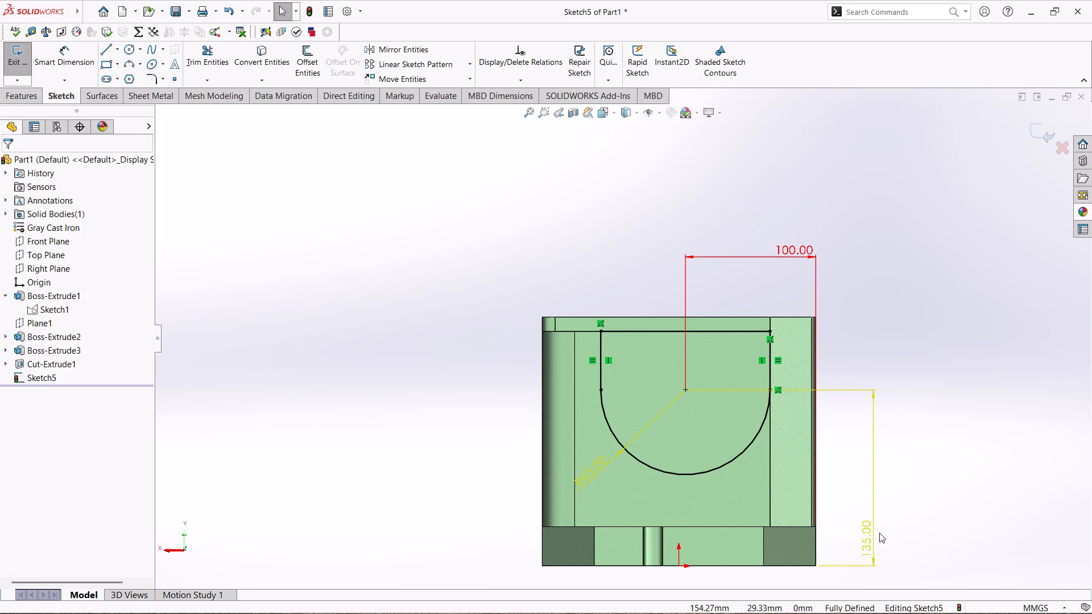
right_click(873, 542)
click(904, 448)
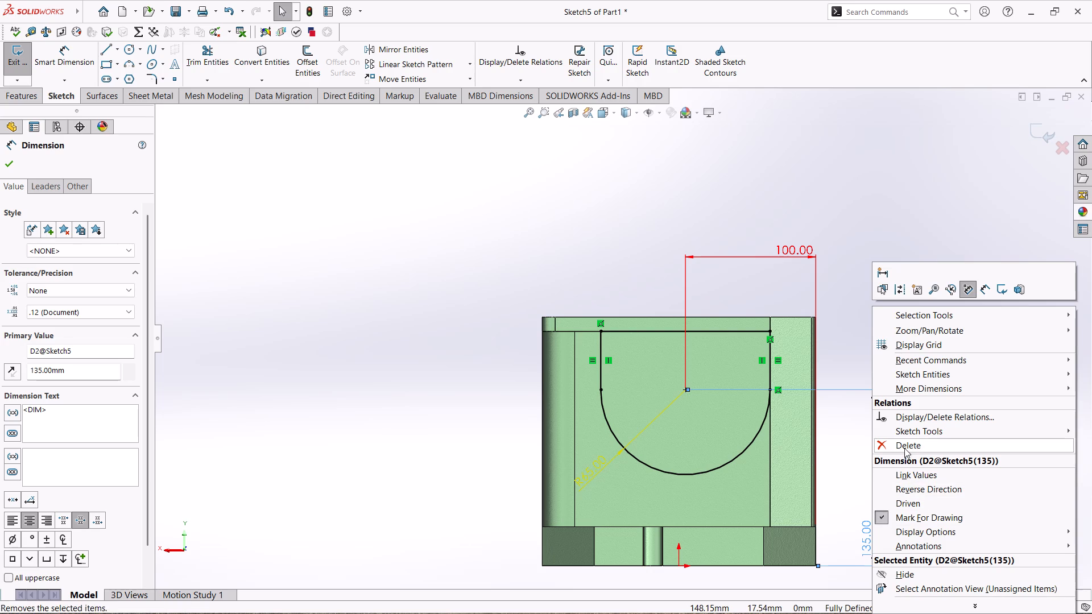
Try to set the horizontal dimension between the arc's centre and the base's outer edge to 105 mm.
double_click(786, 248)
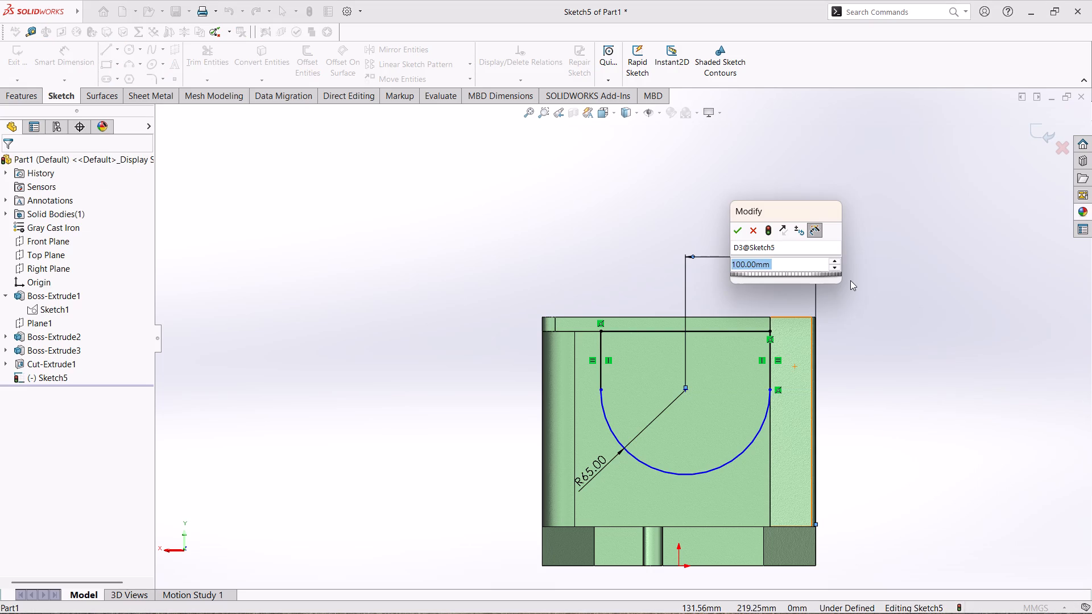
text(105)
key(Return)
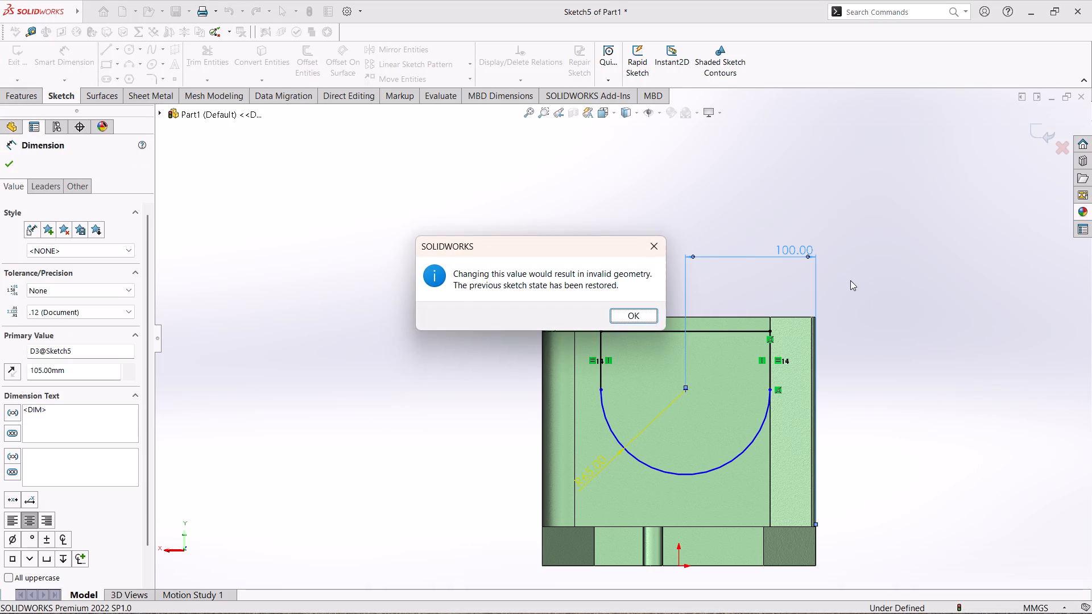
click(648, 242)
Delete the arc's R65 radius dimension.
right_click(585, 468)
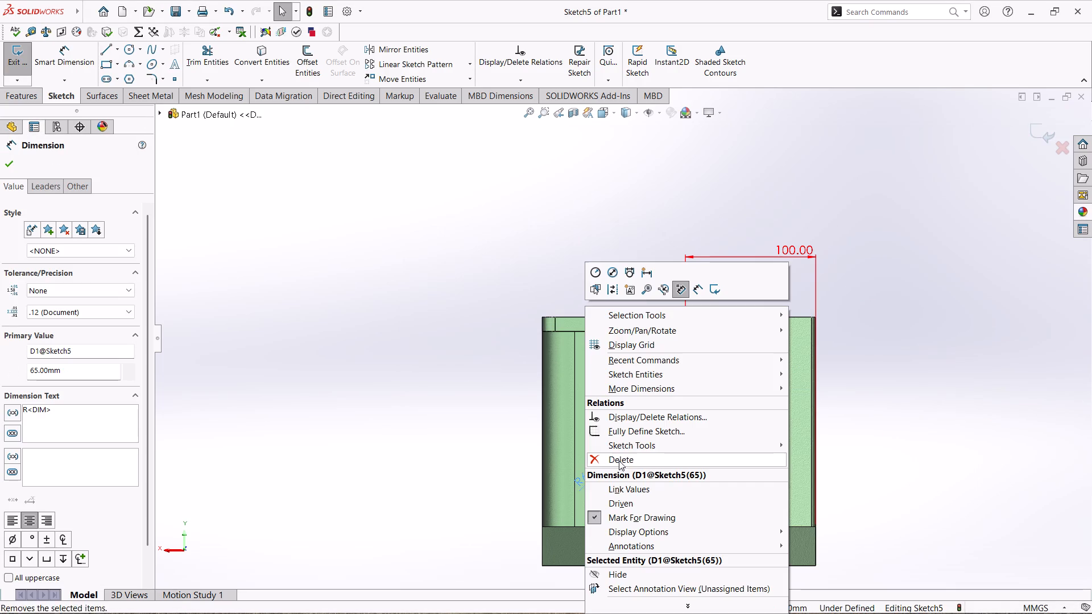
click(634, 466)
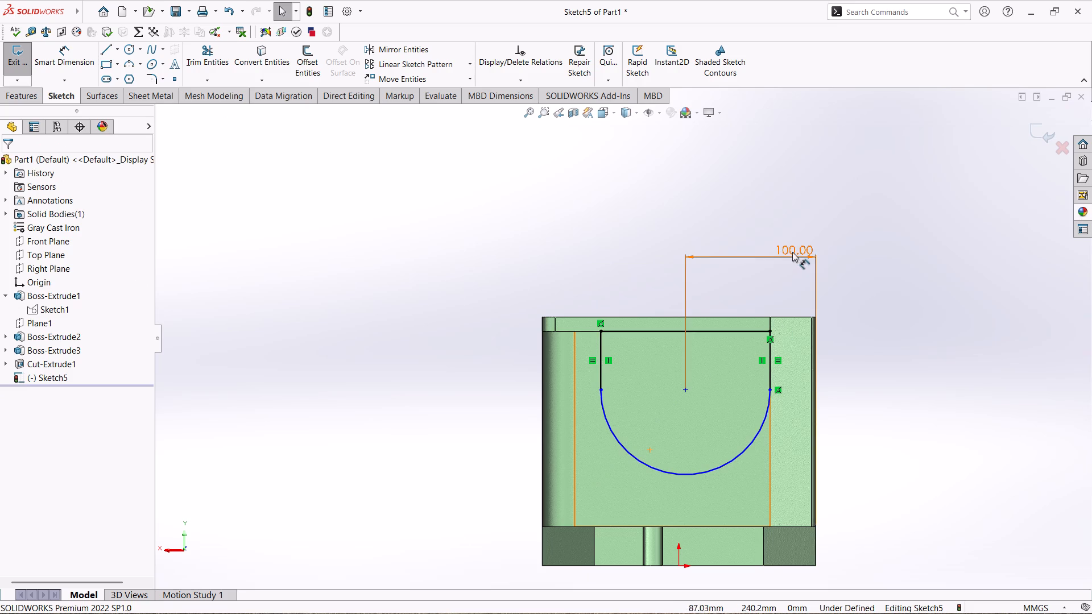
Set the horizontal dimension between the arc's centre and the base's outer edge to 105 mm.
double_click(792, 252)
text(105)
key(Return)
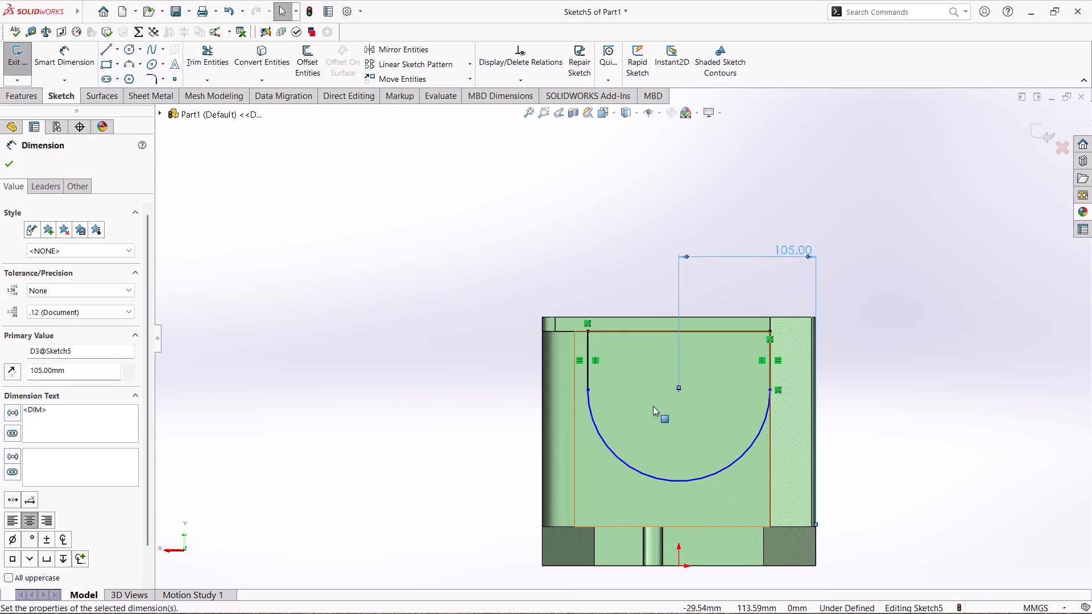
Add a radius dimension to the U-profile's arc and try setting it to 65 mm.
click(61, 65)
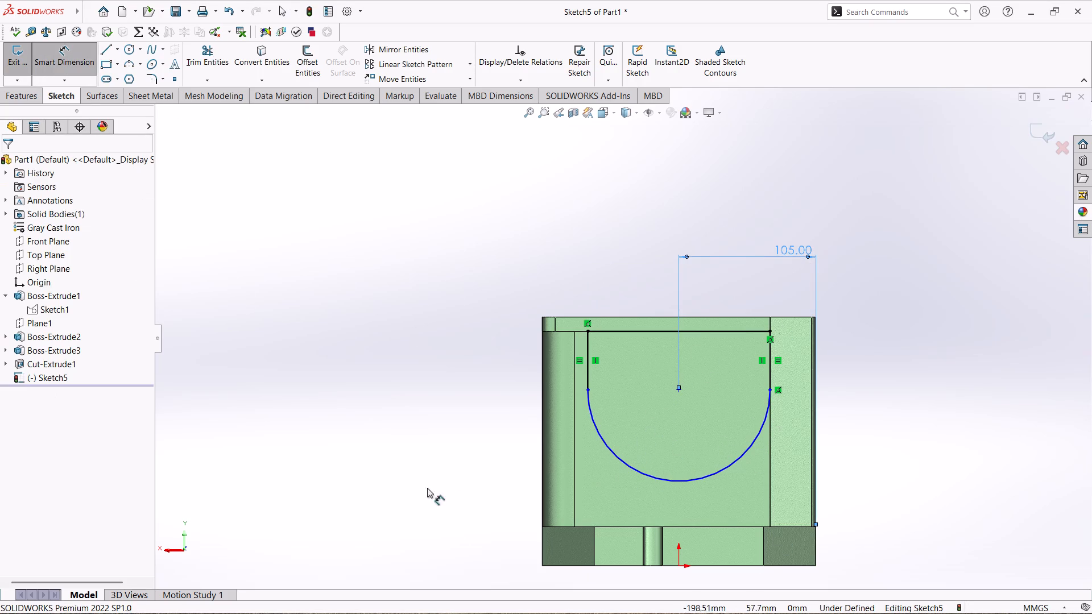
click(630, 468)
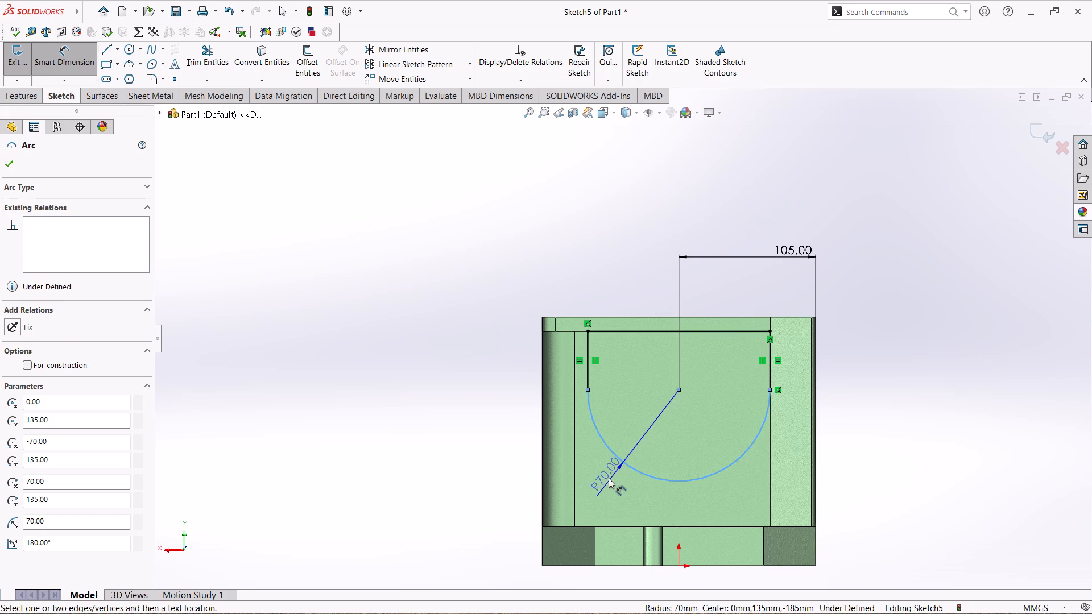
click(607, 478)
text(65)
key(Return)
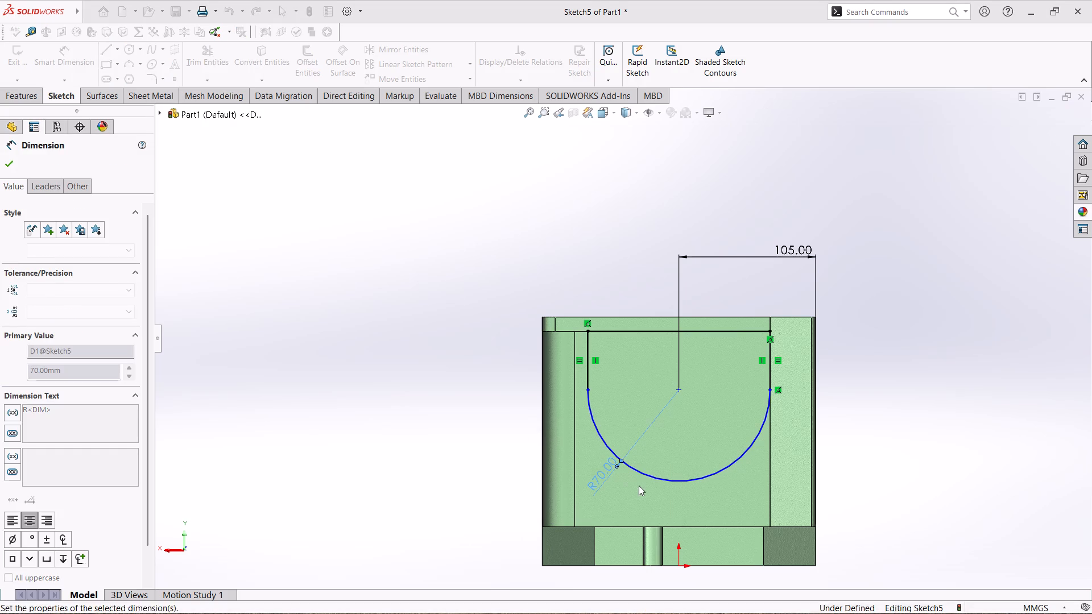
click(624, 317)
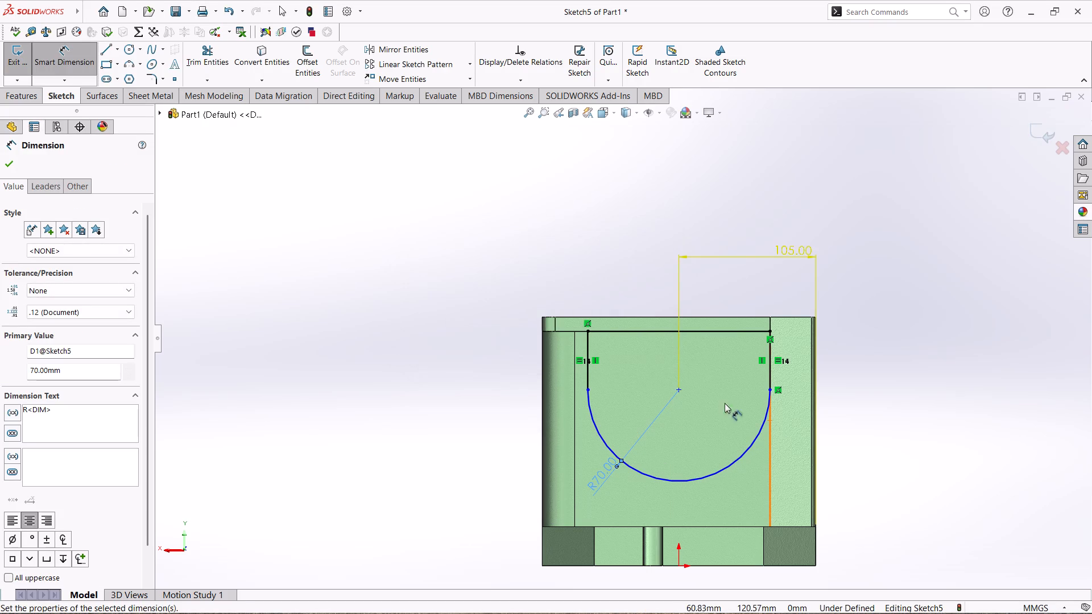
Delete the horizontal dimension between the arc's centre and the base's outer edge.
middle_drag(887, 296, 883, 325)
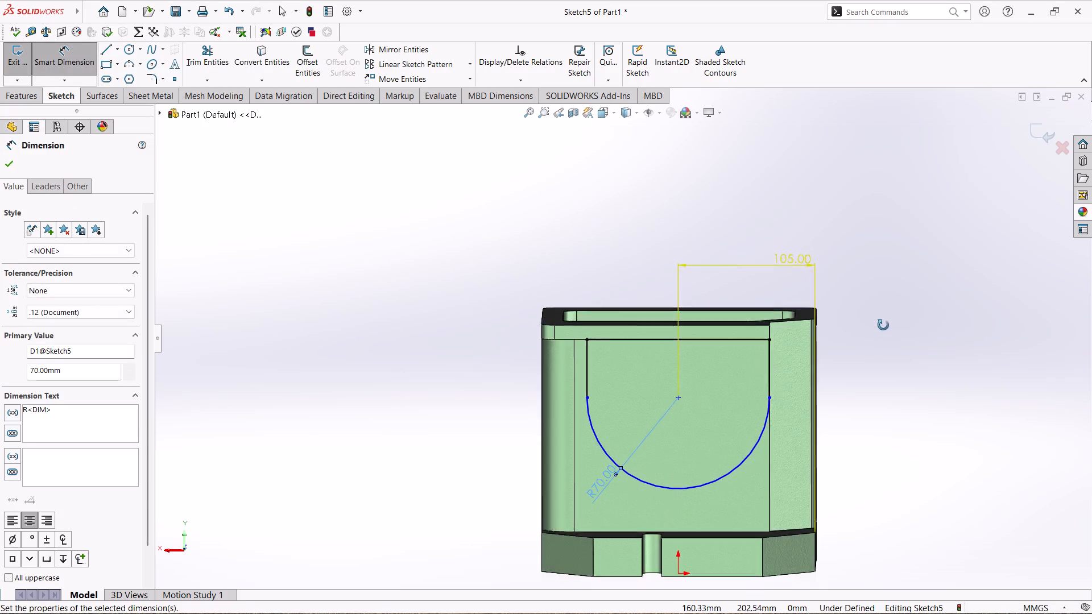
middle_drag(883, 325, 825, 377)
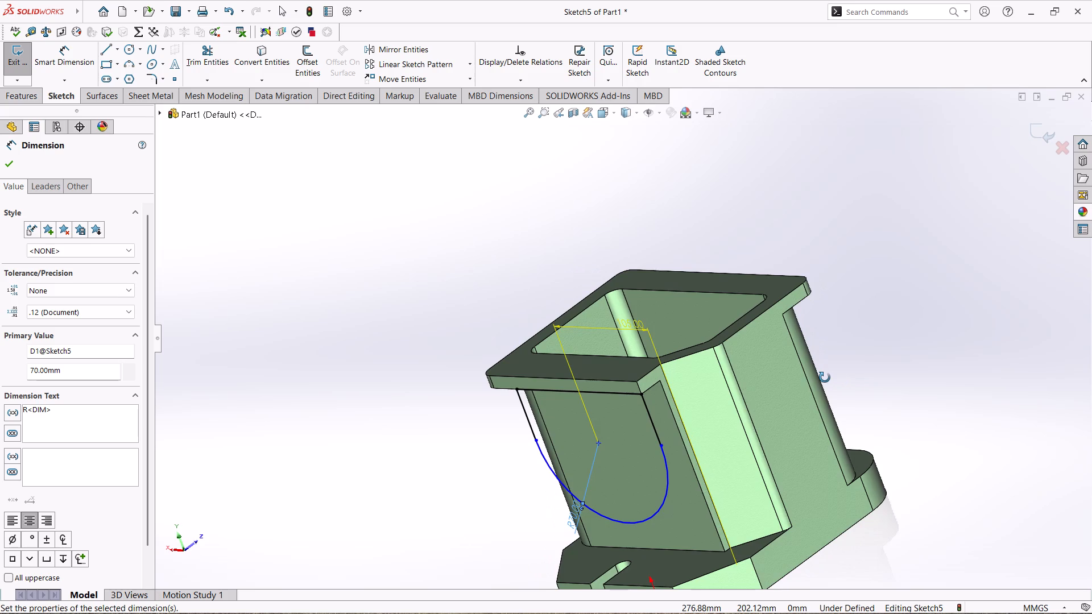
middle_drag(825, 377, 886, 300)
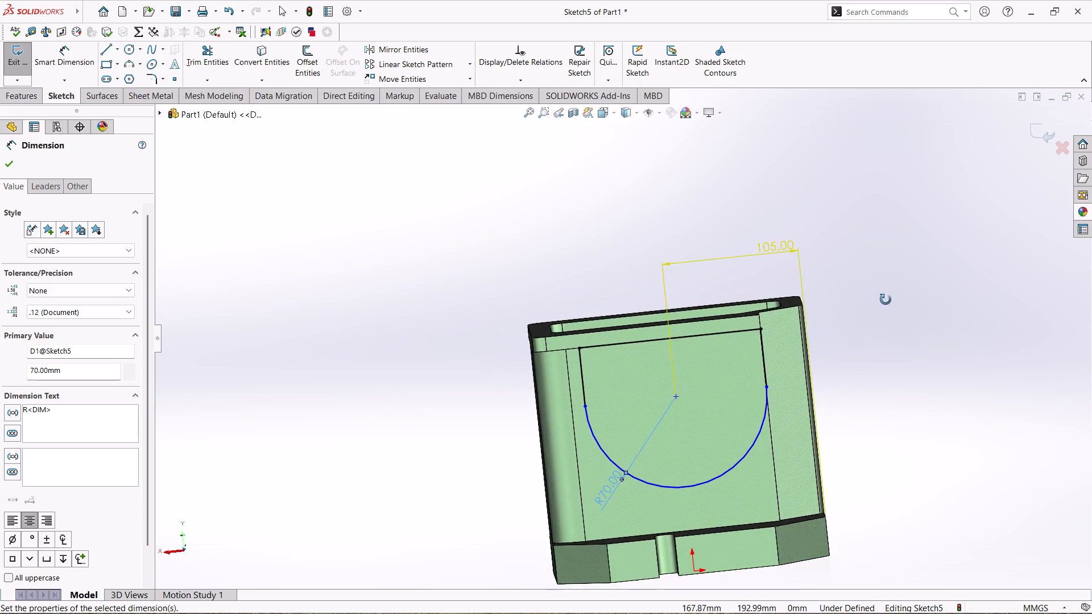
middle_drag(886, 300, 895, 272)
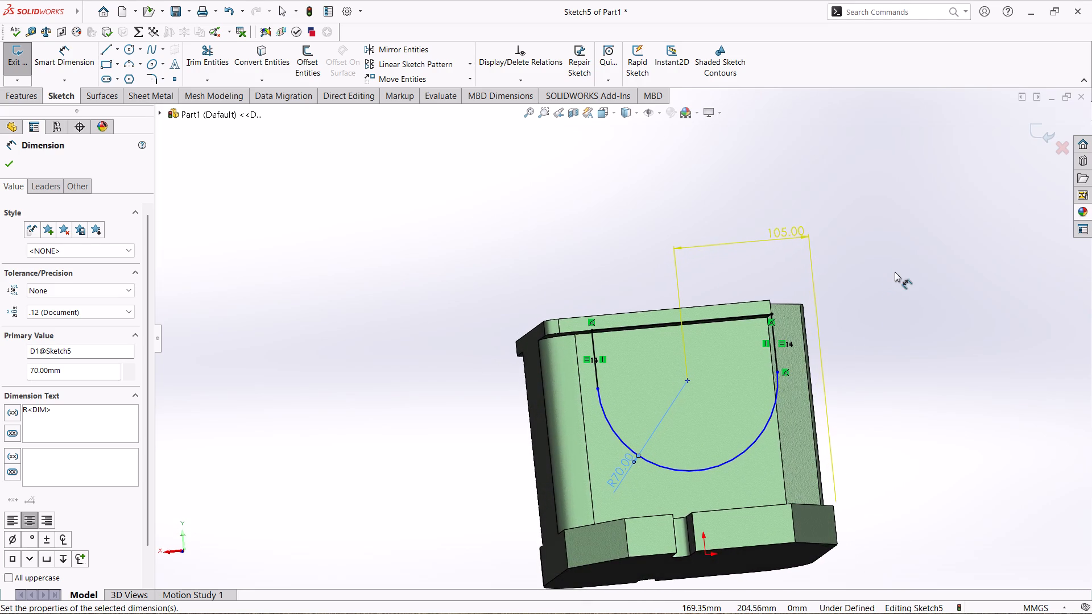
middle_drag(903, 388, 895, 401)
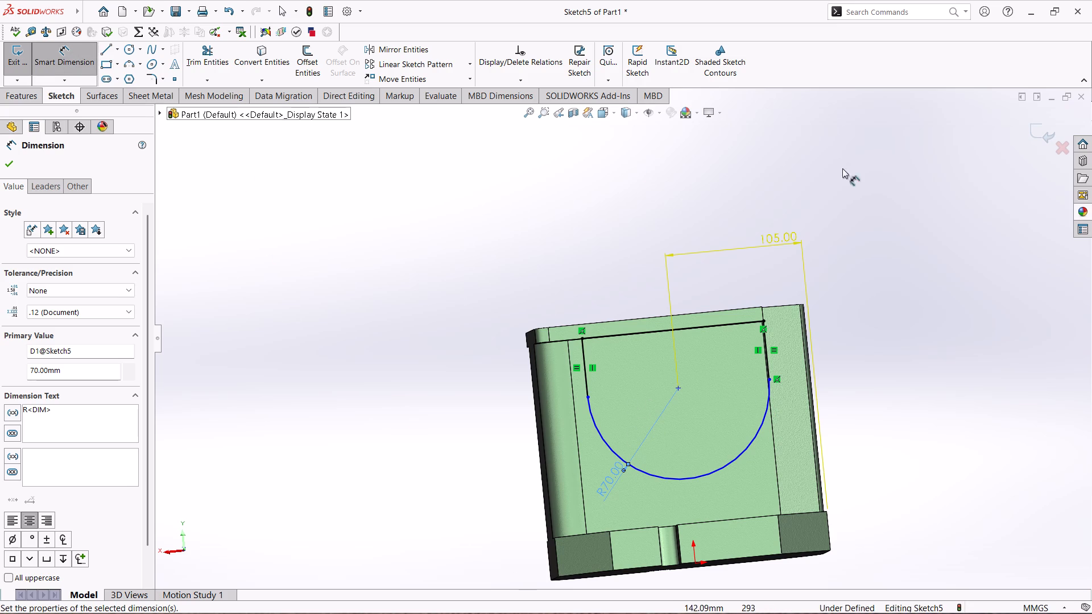
right_click(785, 241)
click(830, 279)
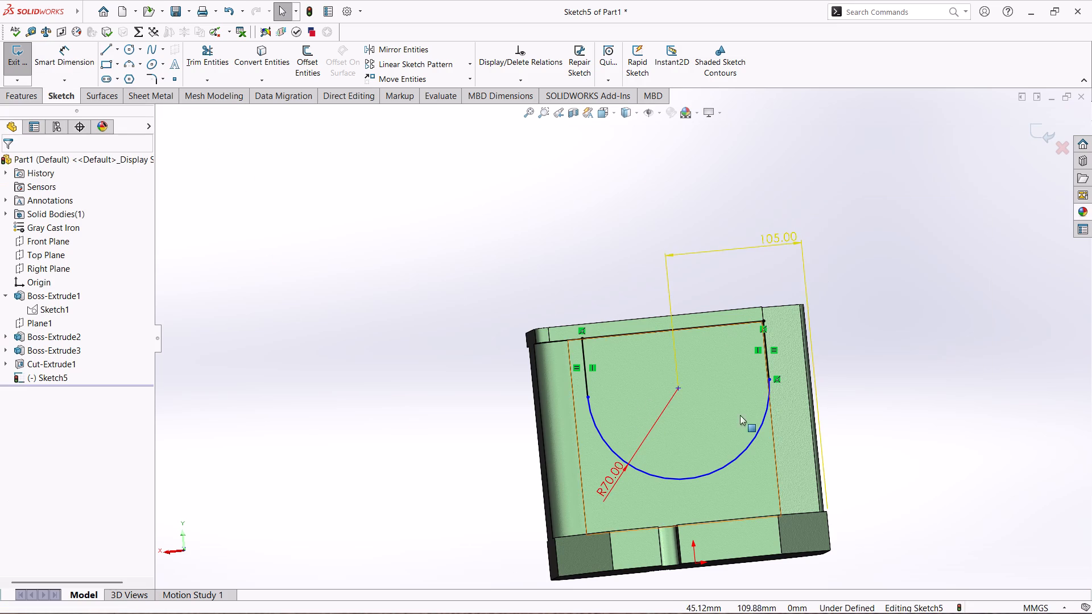
right_click(787, 233)
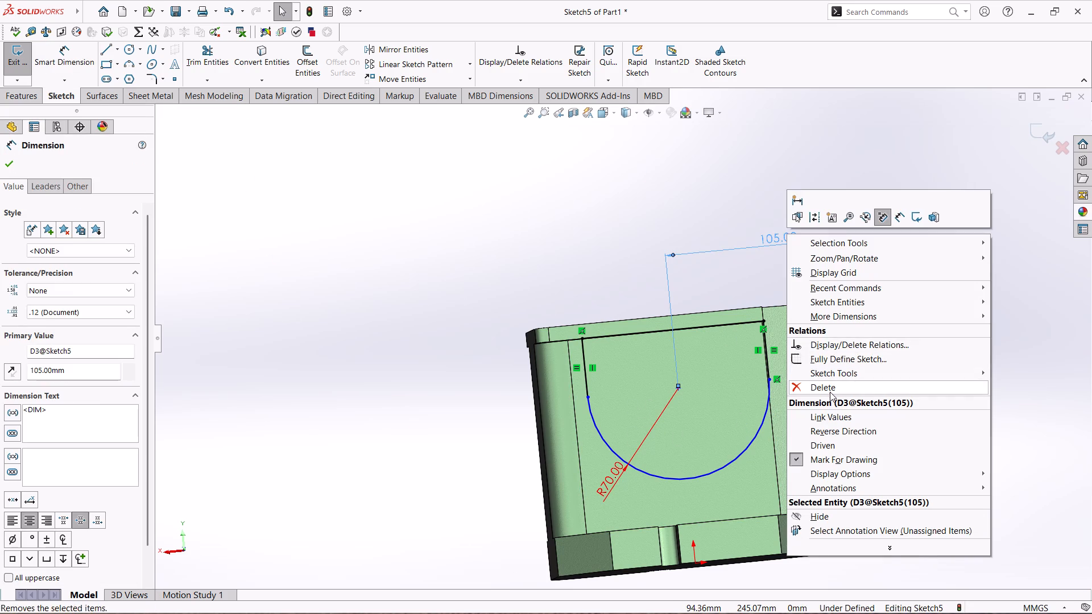
click(830, 392)
Set the arc's radius dimension to 65 mm.
right_click(606, 484)
double_click(606, 484)
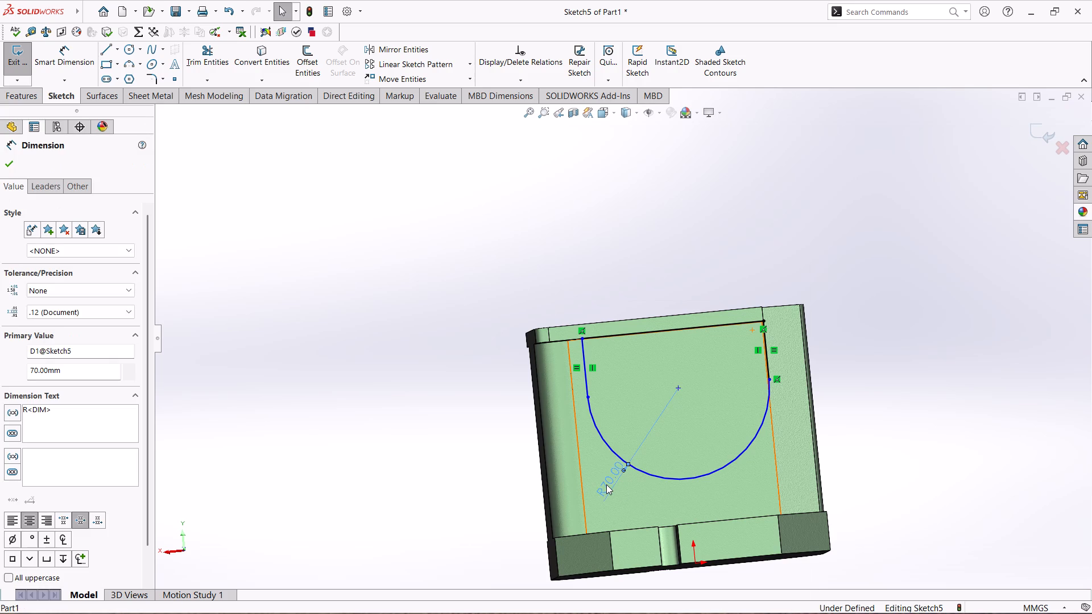
double_click(606, 484)
text(65)
key(Return)
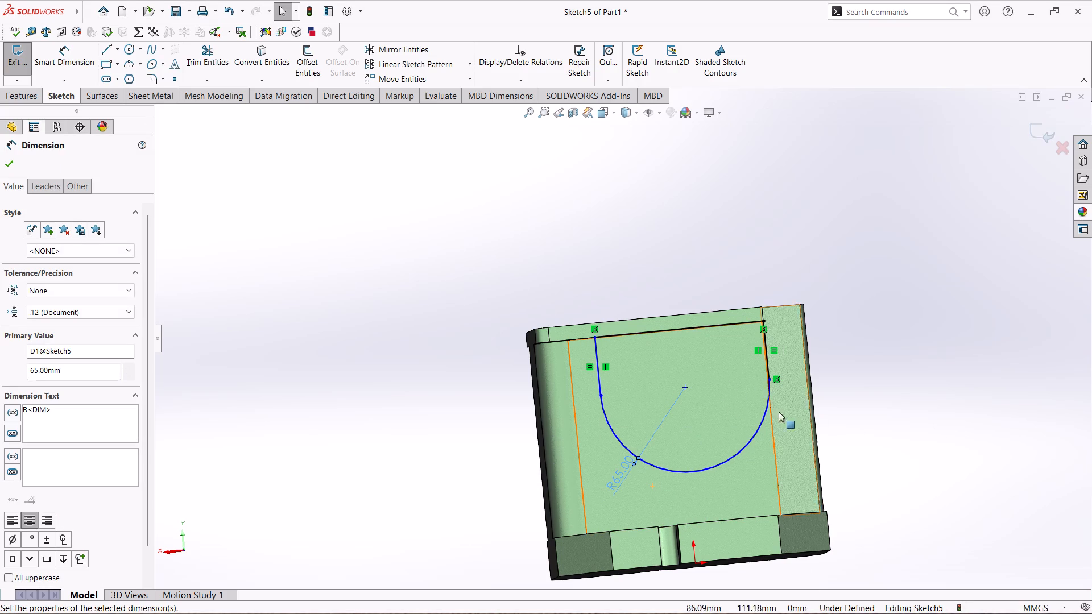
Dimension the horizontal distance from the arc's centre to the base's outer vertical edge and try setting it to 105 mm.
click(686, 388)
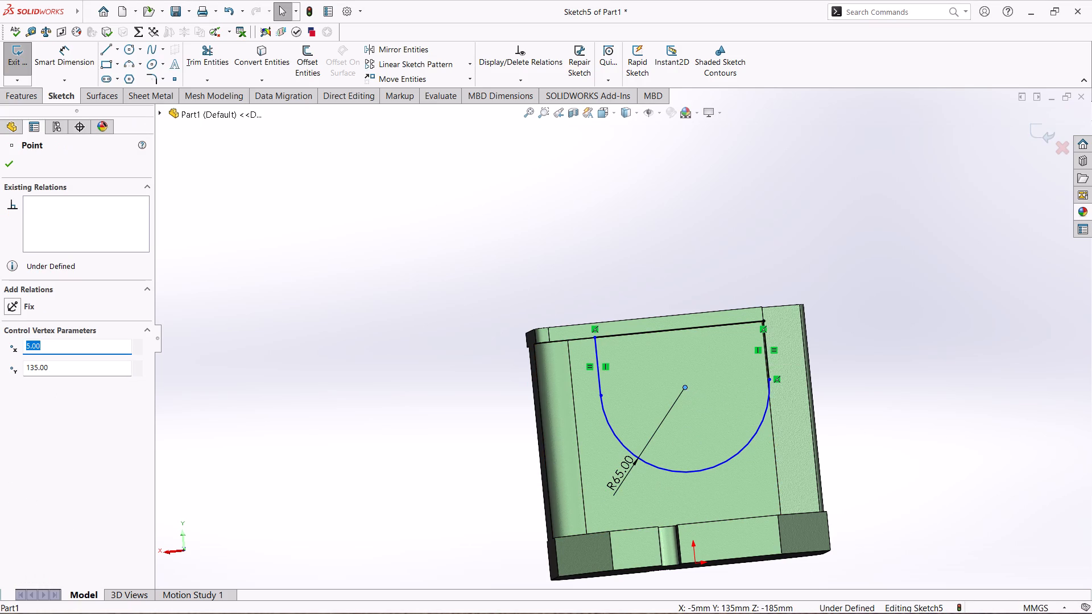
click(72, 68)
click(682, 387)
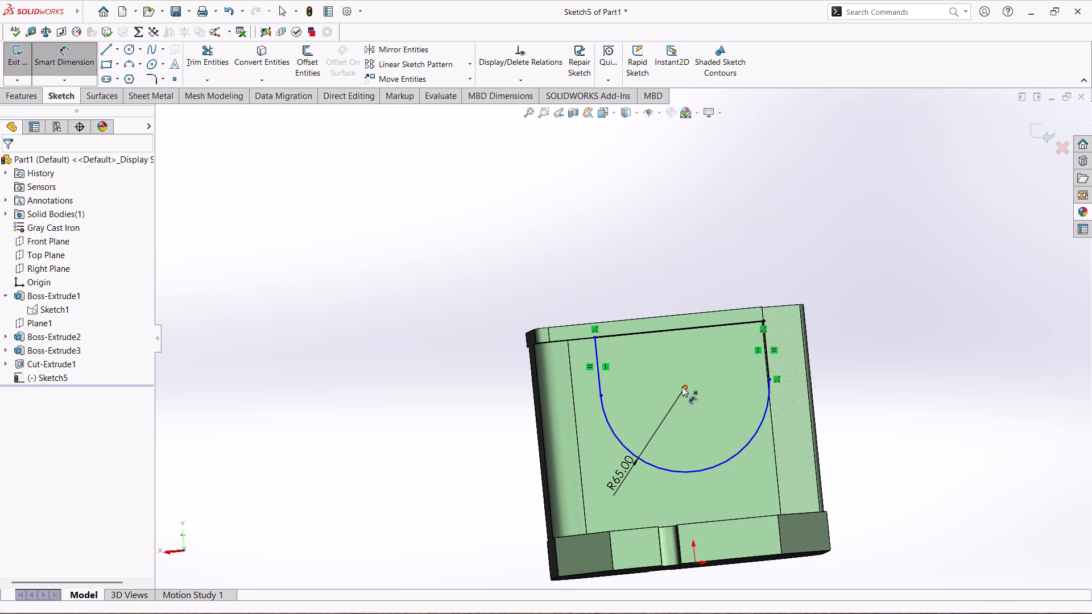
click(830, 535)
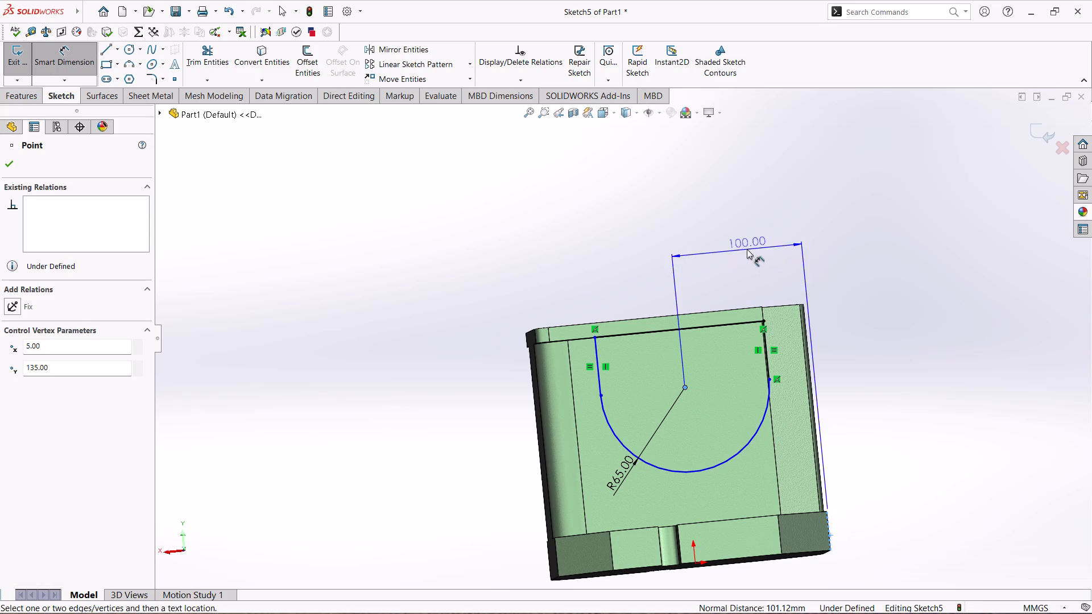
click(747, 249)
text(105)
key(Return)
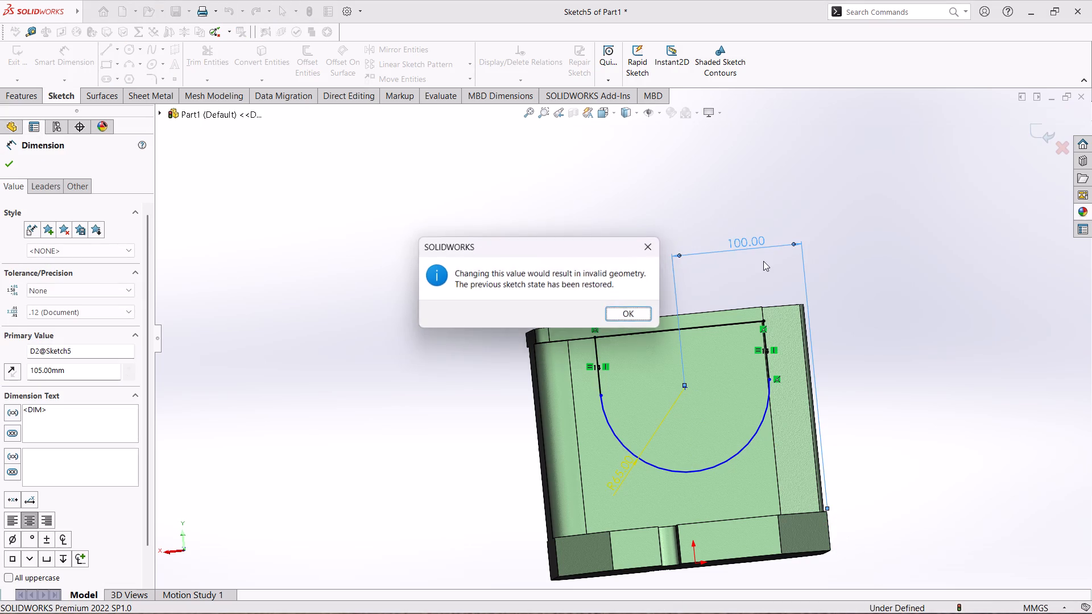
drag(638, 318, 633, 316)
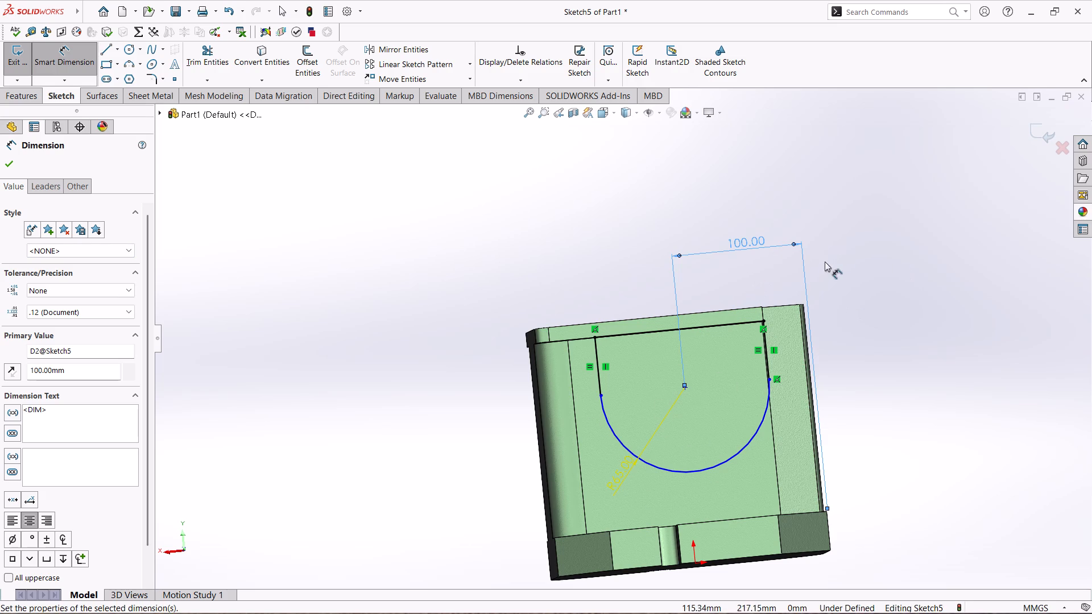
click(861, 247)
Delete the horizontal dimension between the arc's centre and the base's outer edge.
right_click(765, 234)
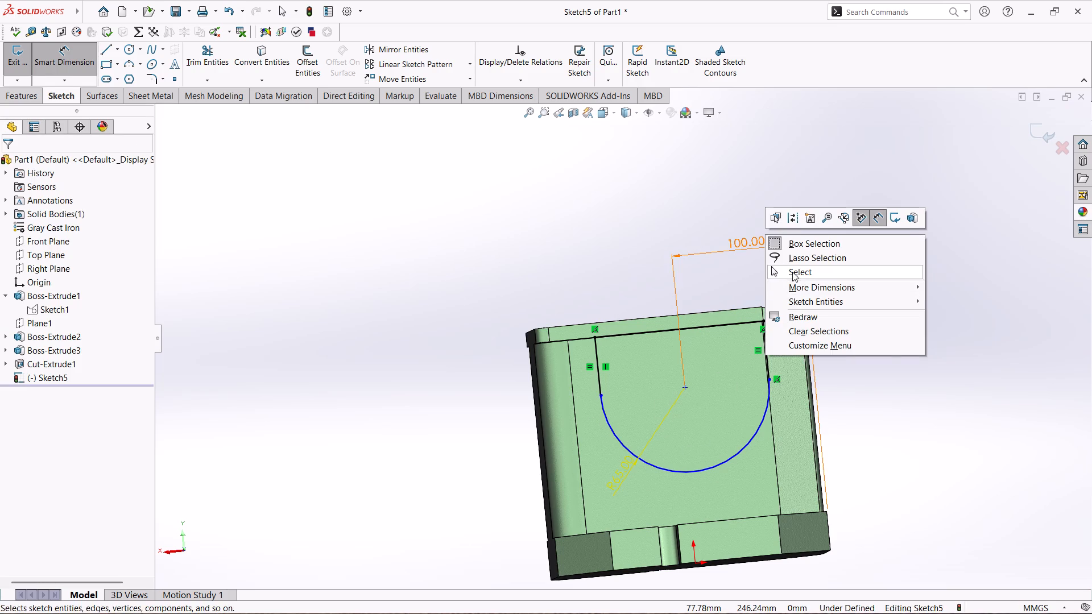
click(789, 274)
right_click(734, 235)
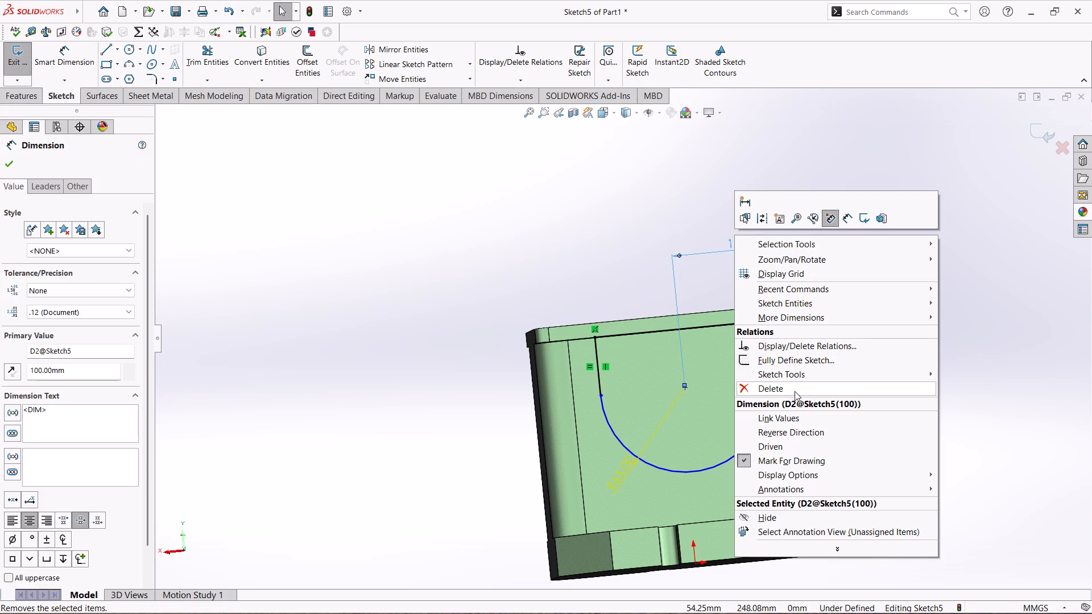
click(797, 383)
Delete the equal relation between the U-profile's two vertical side lines.
middle_drag(901, 285, 901, 339)
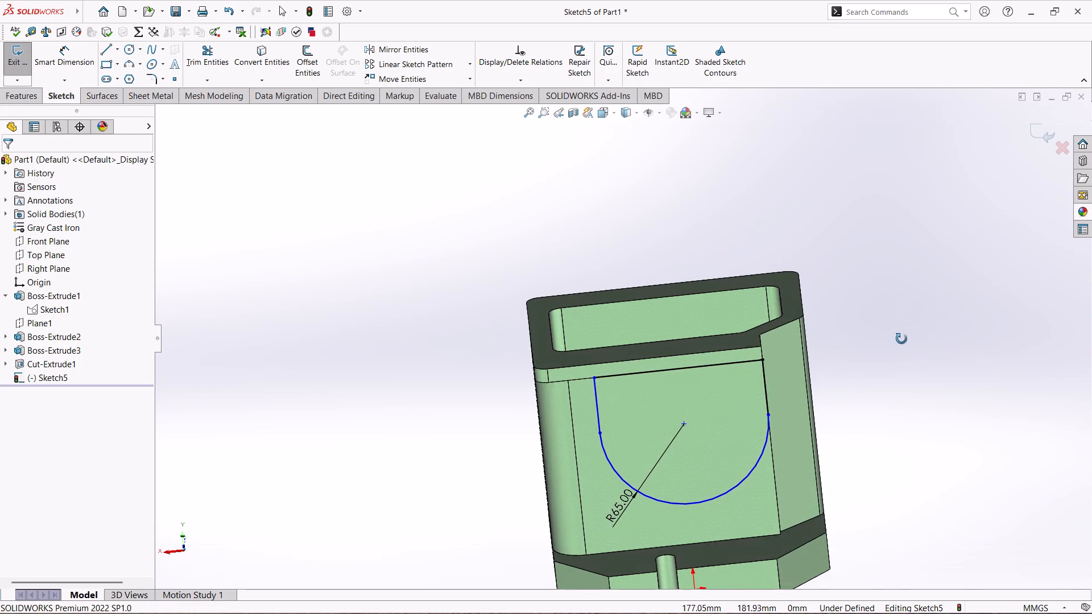
middle_drag(901, 339, 894, 279)
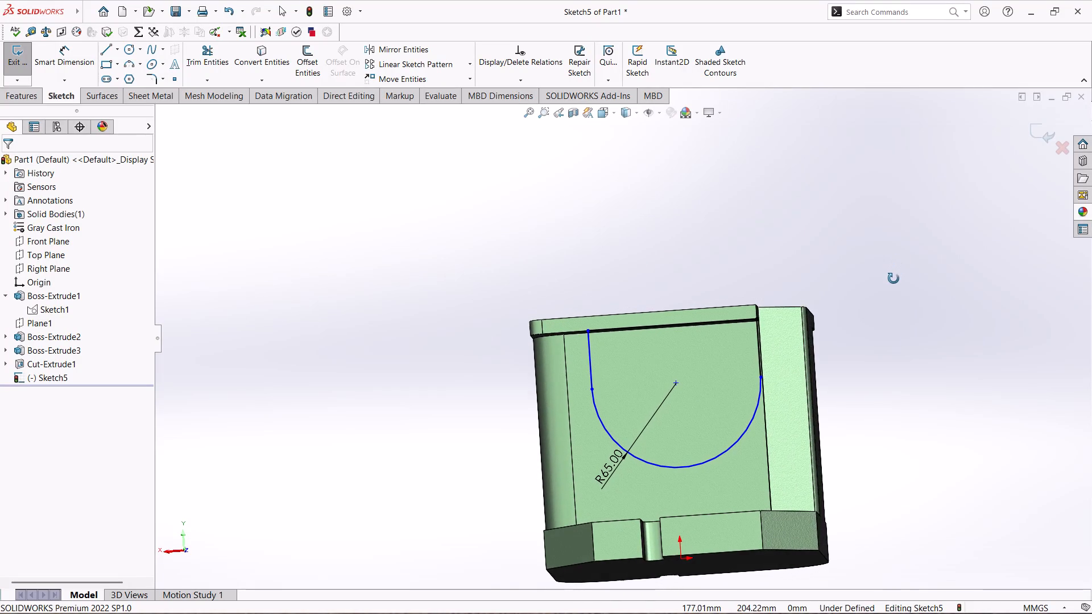
middle_drag(894, 279, 892, 291)
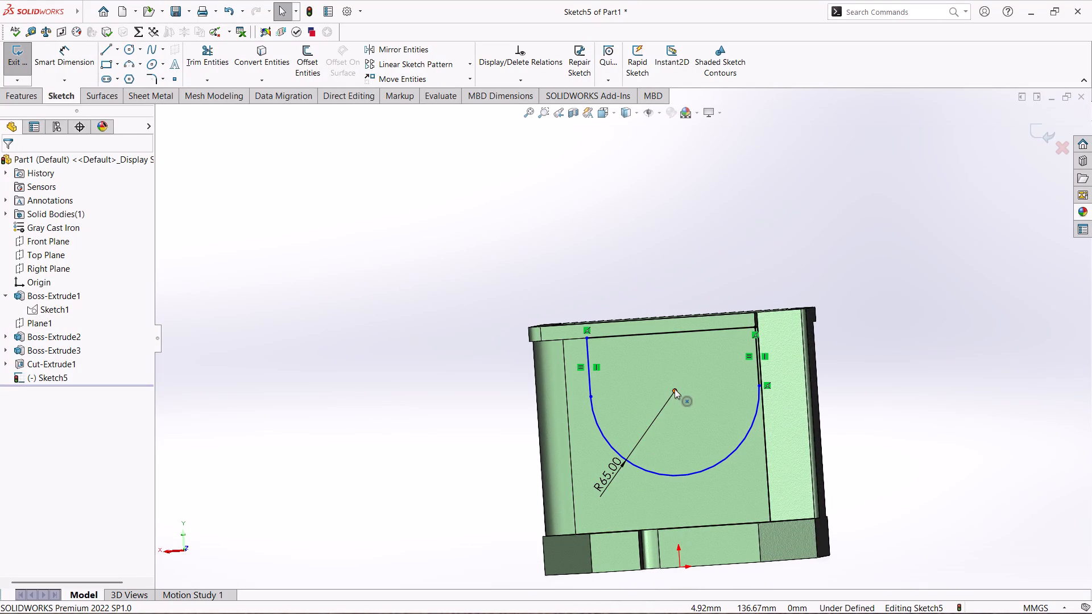
click(751, 356)
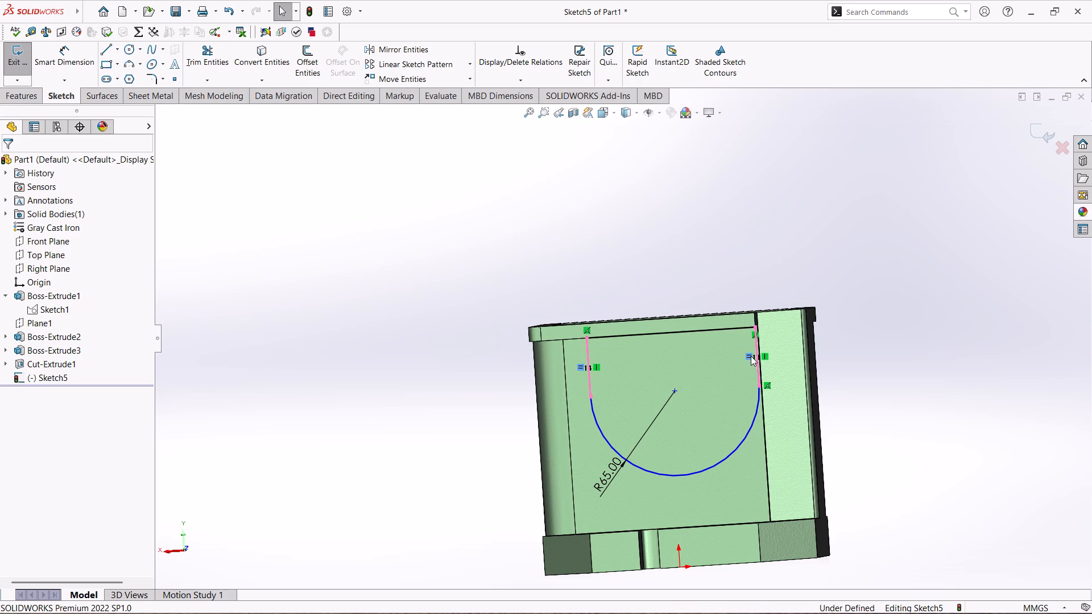
right_click(751, 356)
click(811, 512)
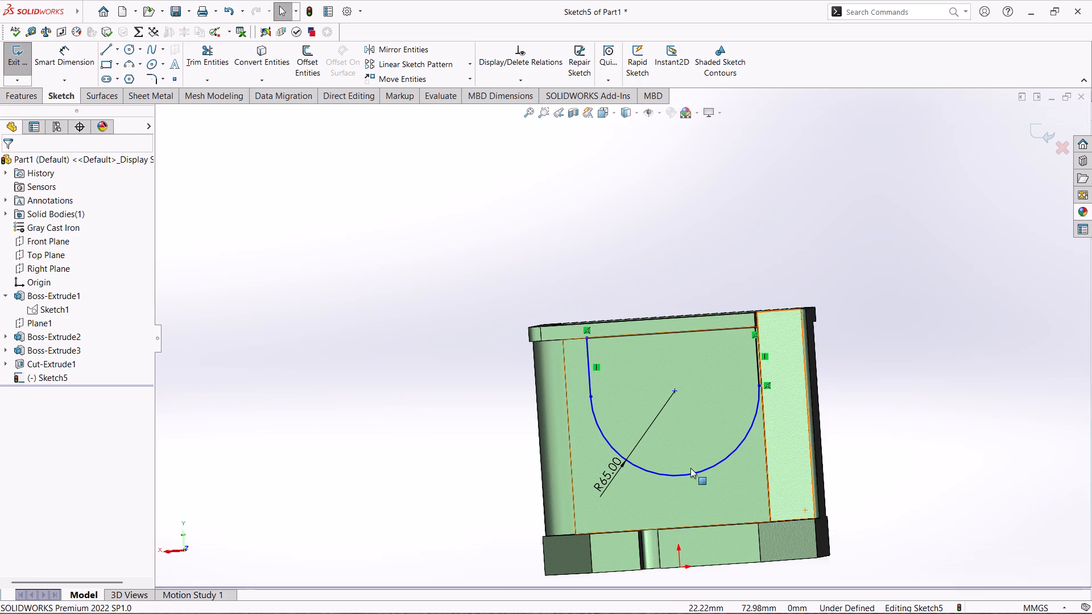
Delete the coincident relation tying the arc's end point to the wall's vertical edge.
middle_drag(907, 349, 897, 374)
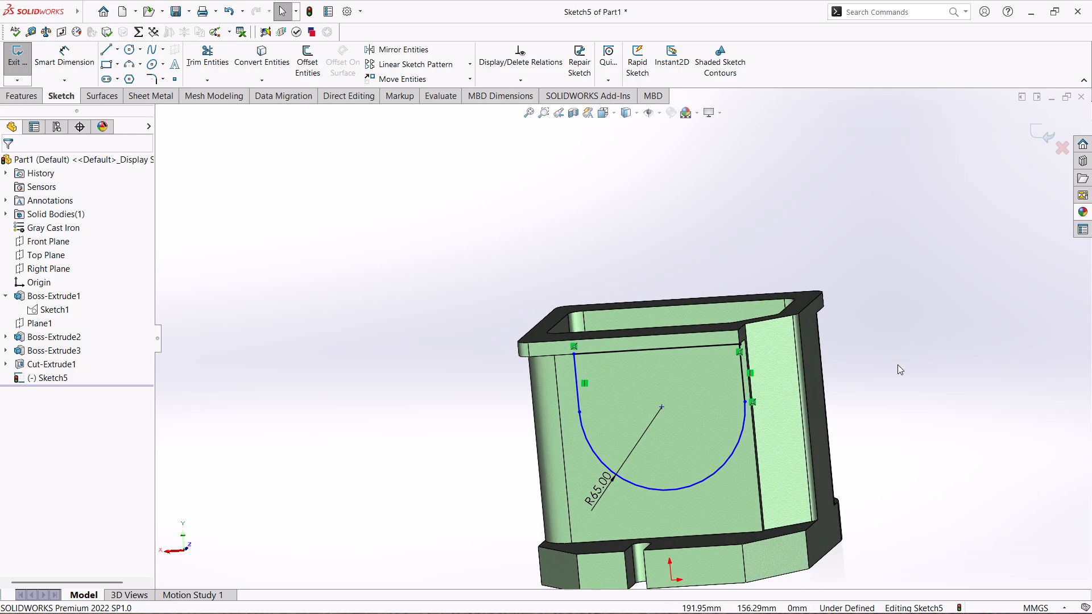
middle_drag(888, 366, 897, 353)
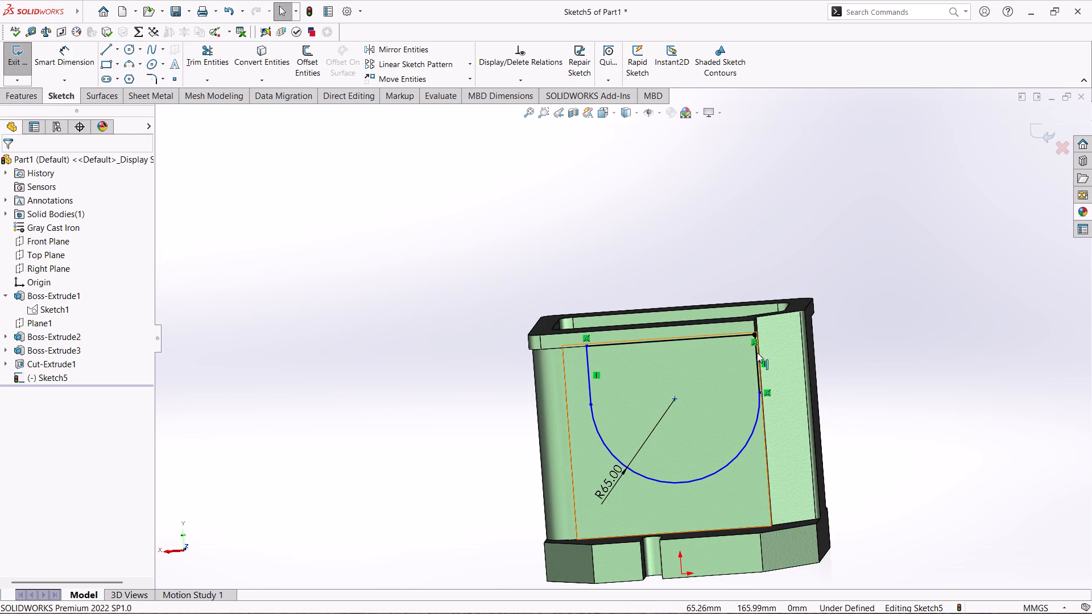
click(771, 395)
right_click(771, 395)
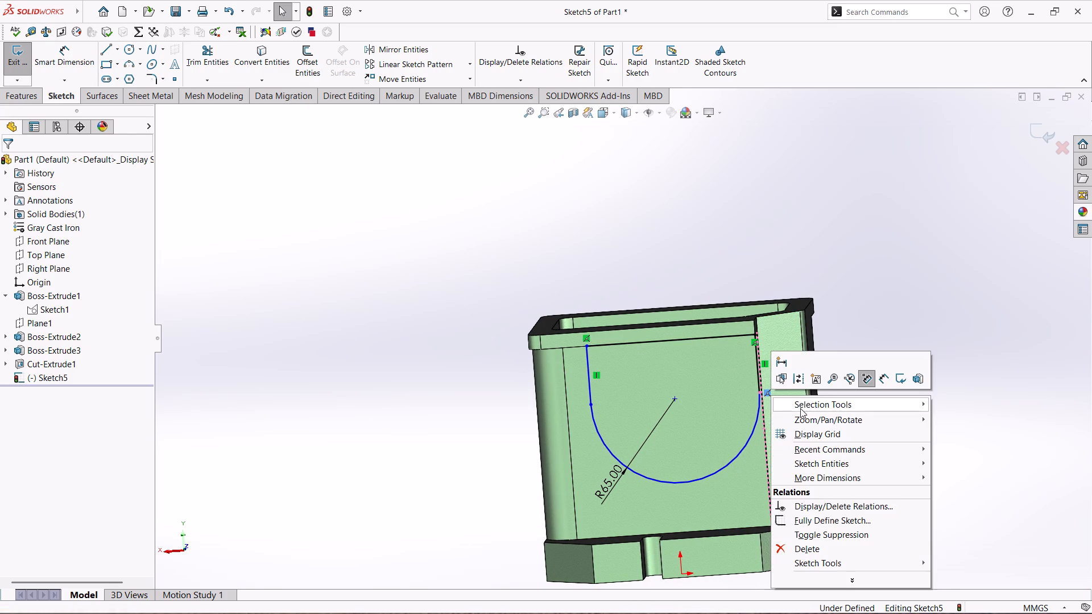
click(829, 545)
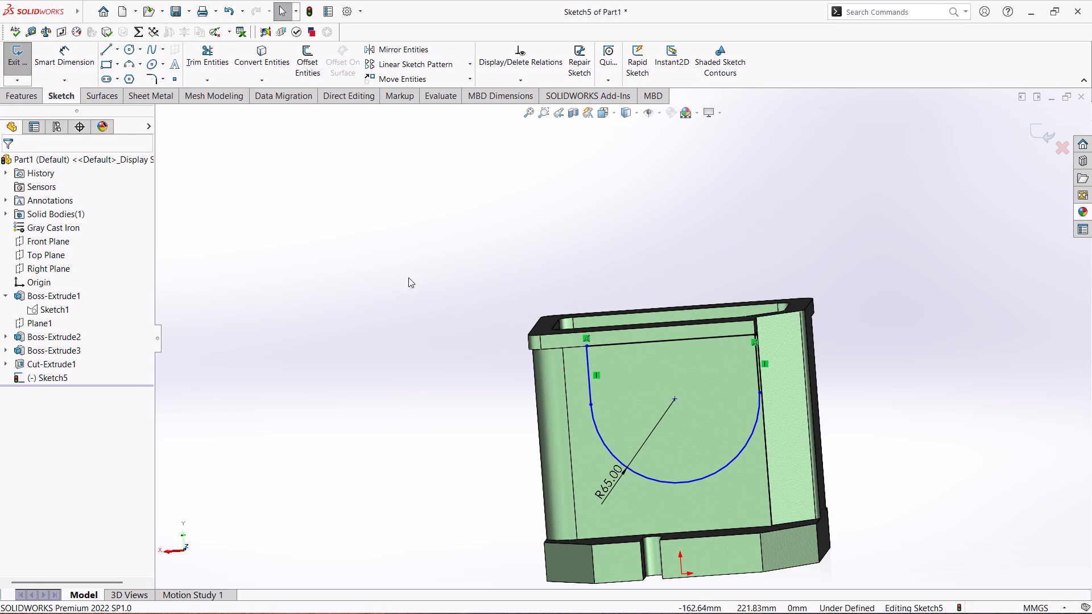
Dimension the arc's centre horizontally to the base's outer vertical edge again and try setting it to 105 mm.
click(59, 60)
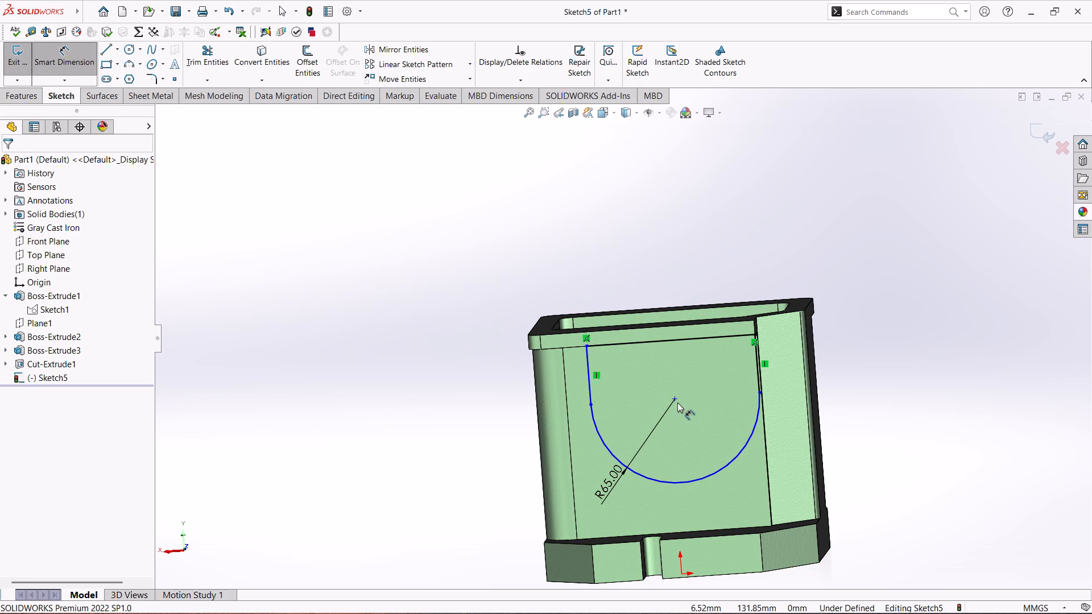
click(673, 399)
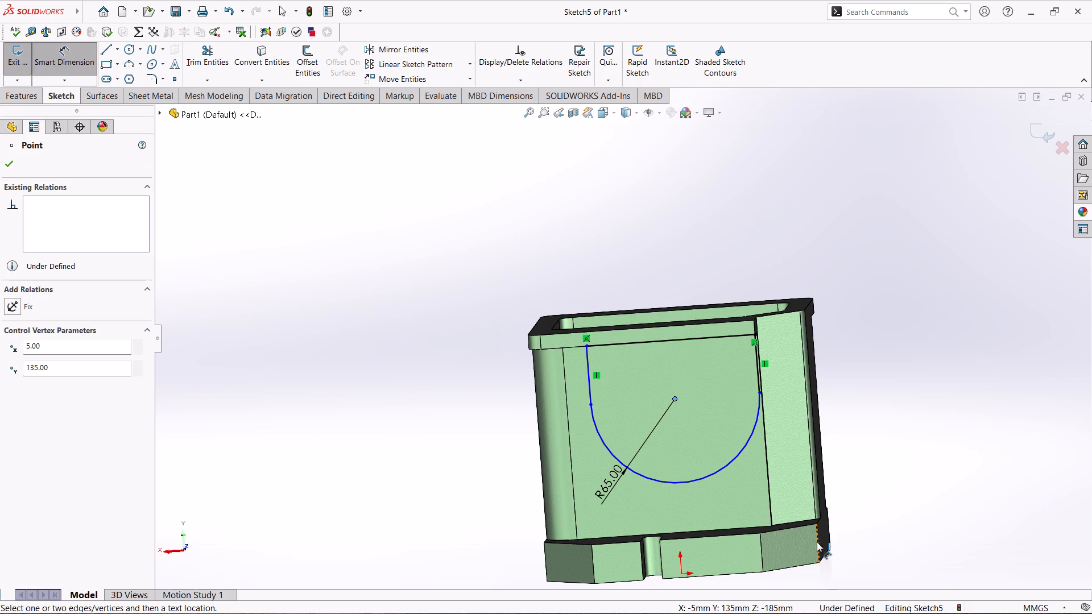
click(817, 542)
click(774, 192)
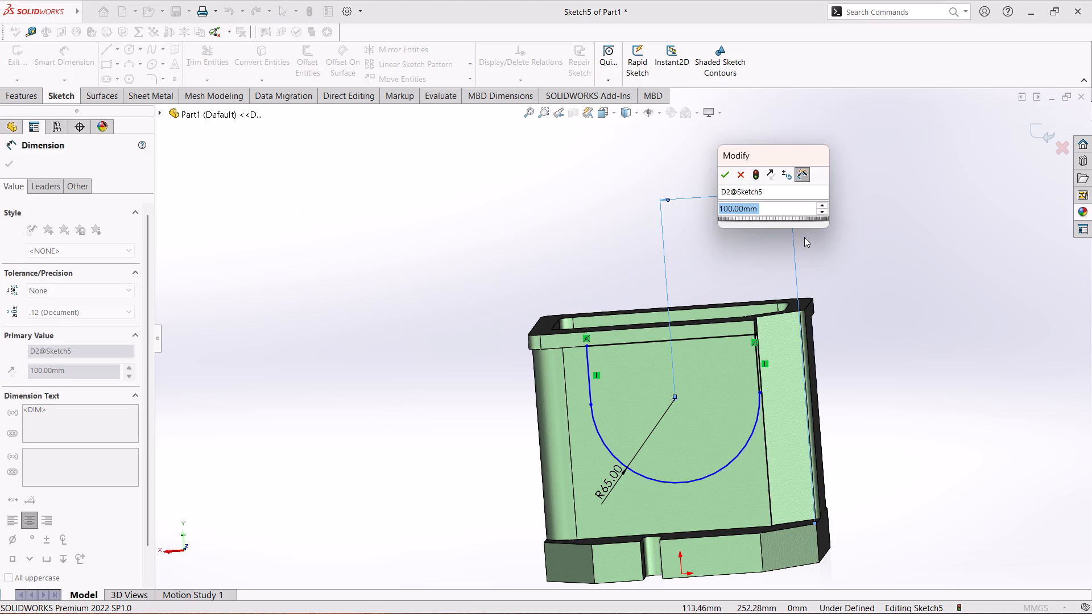
text(105)
key(Return)
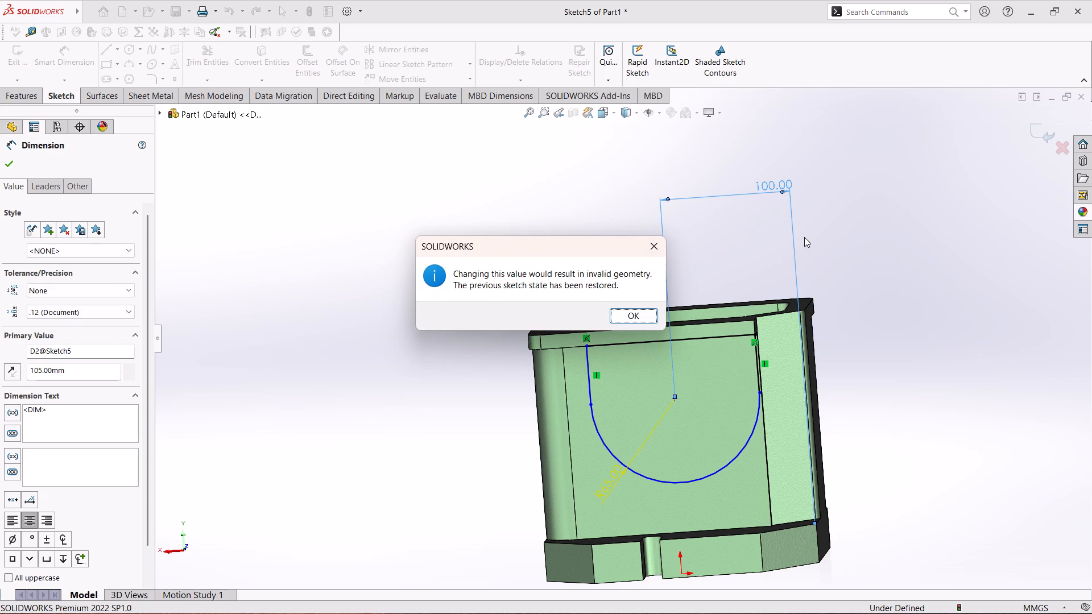
click(664, 247)
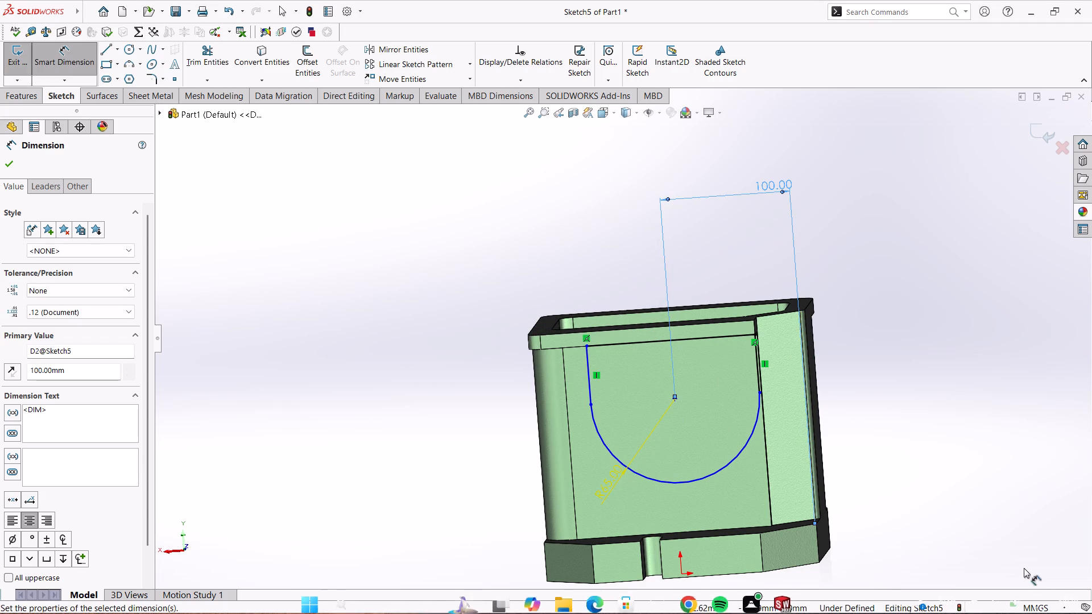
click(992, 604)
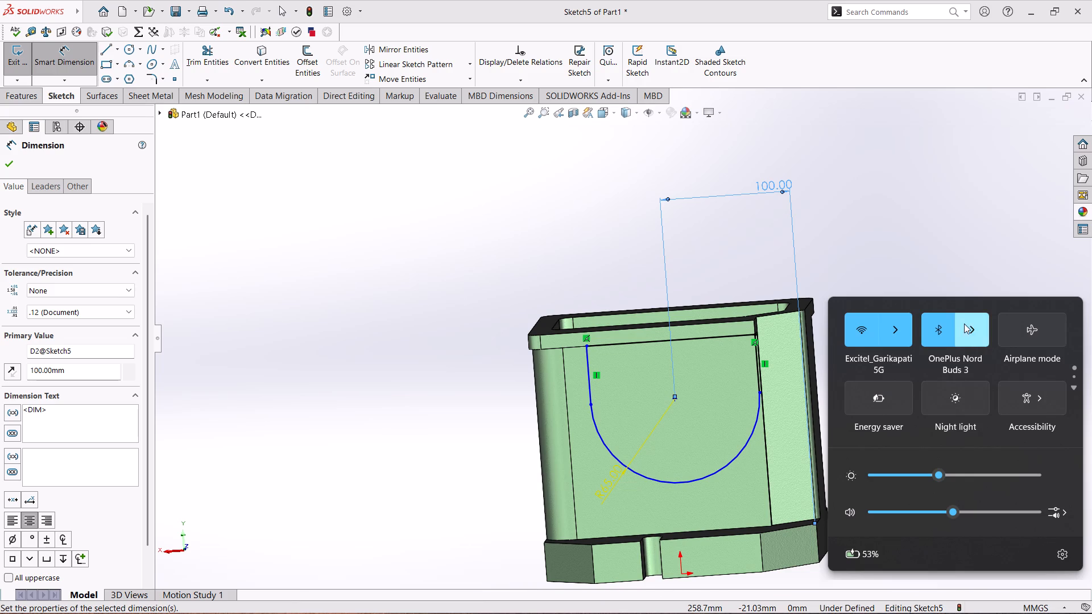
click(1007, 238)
Delete the horizontal dimension between the arc's centre and the base's outer vertical edge.
right_click(782, 182)
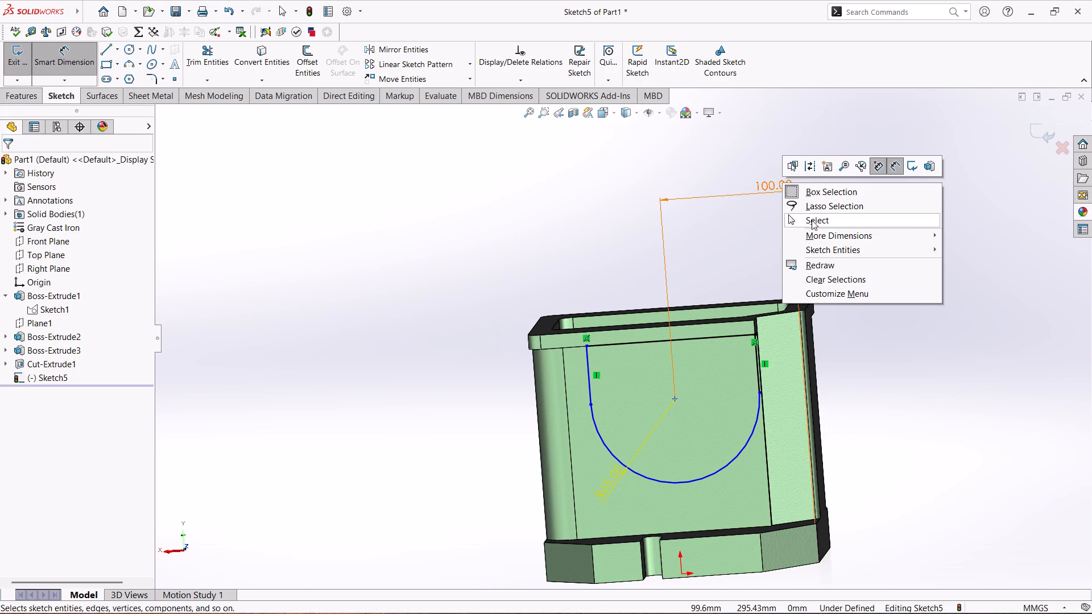
click(817, 221)
right_drag(801, 190, 791, 190)
right_click(783, 187)
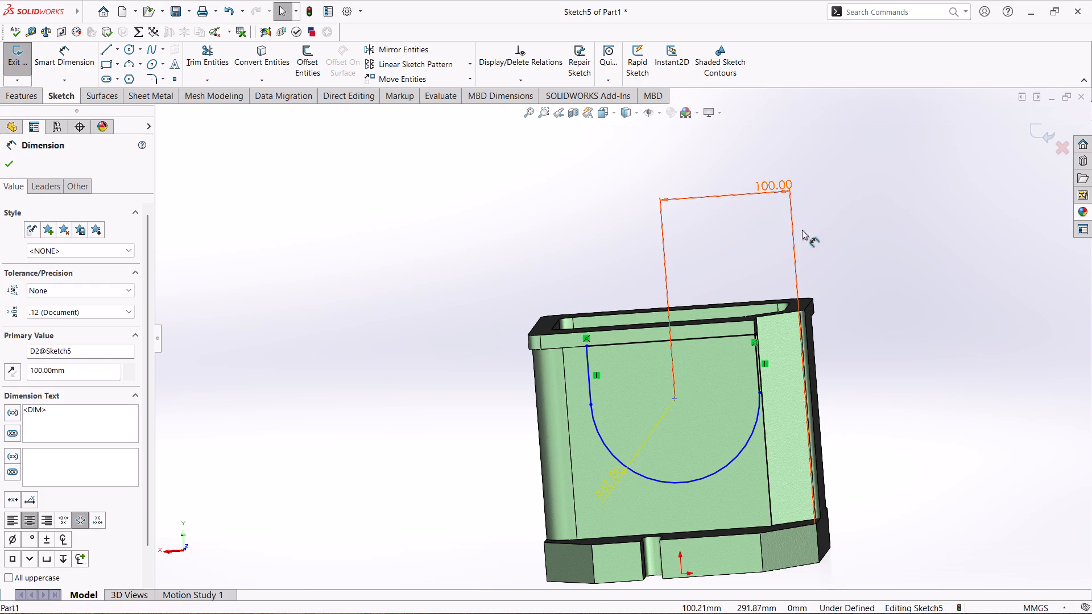
click(842, 343)
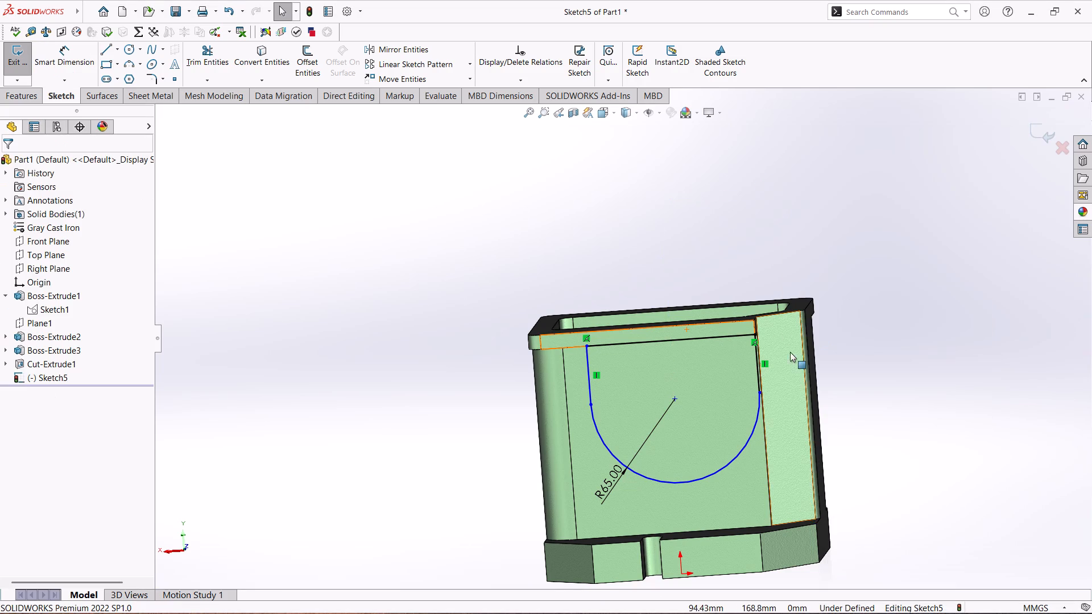
Delete the relation holding the U-profile's top corner point beside the wall's vertical edge.
middle_drag(818, 348, 838, 337)
middle_drag(901, 338, 880, 347)
middle_drag(885, 345, 890, 343)
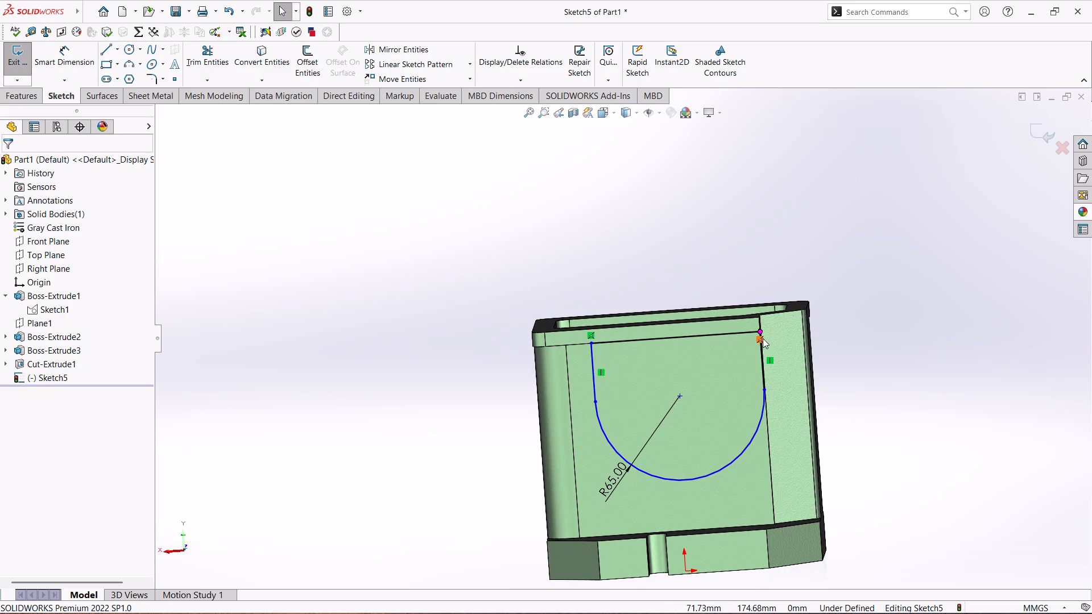
click(763, 340)
right_click(763, 340)
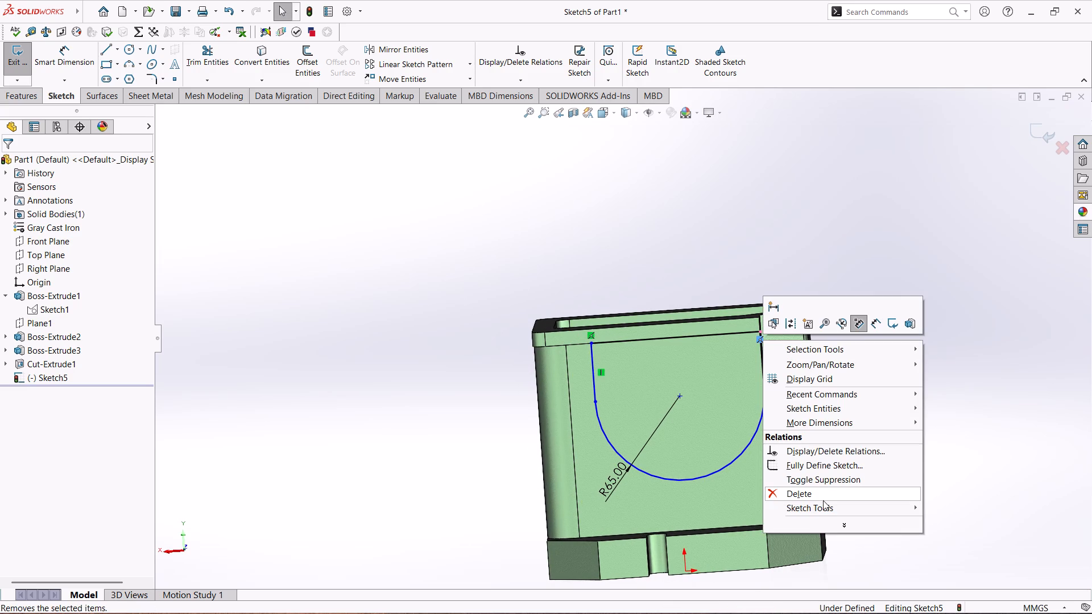
click(827, 492)
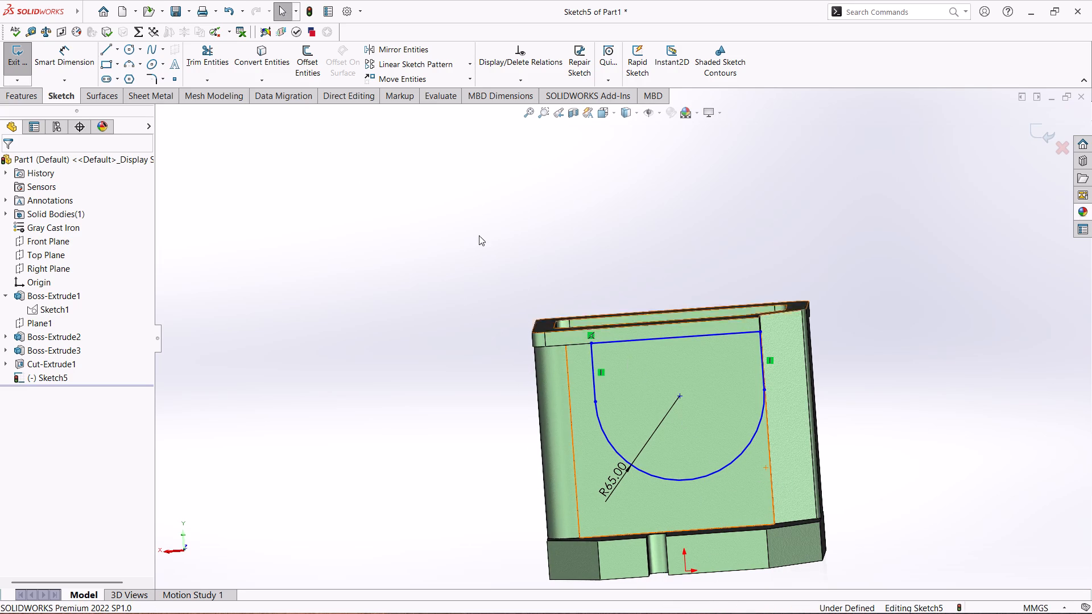
Dimension the arc's centre horizontally to the part's outer vertical edge and set it to 105 mm.
click(62, 55)
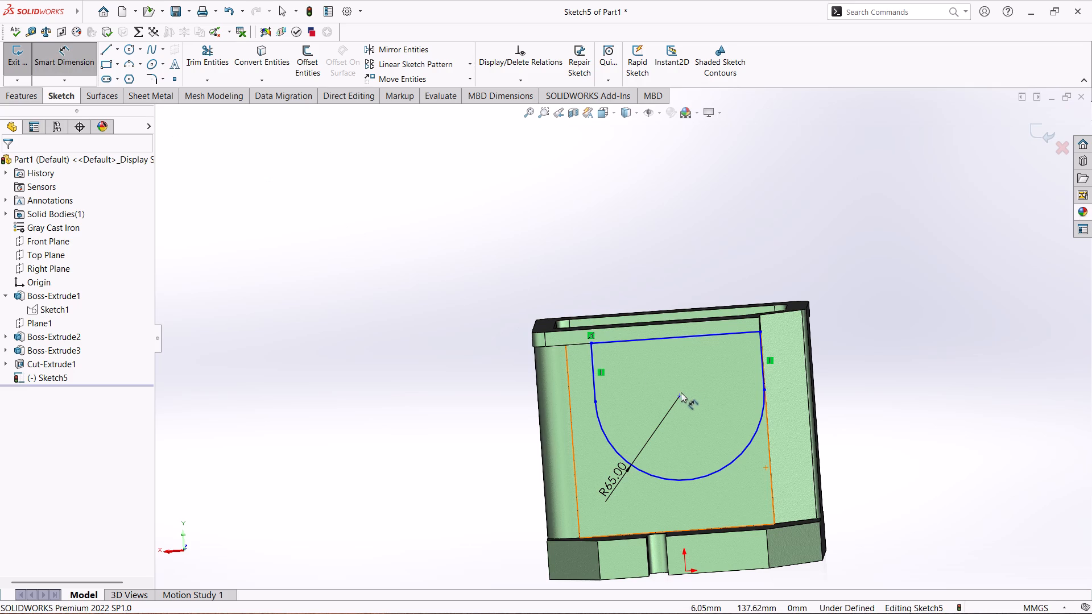
click(681, 395)
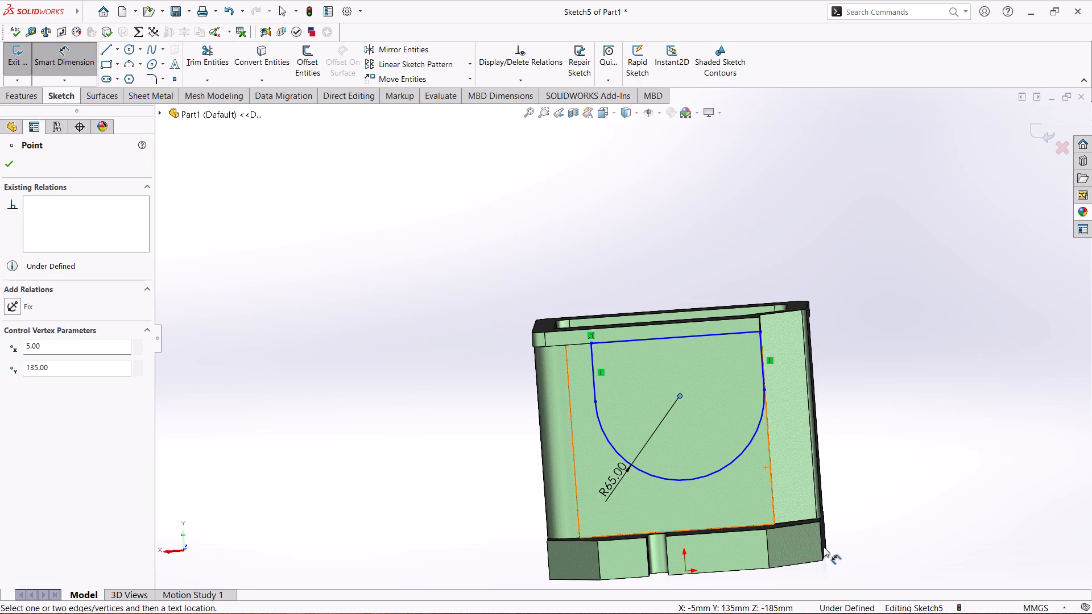
click(822, 546)
click(732, 238)
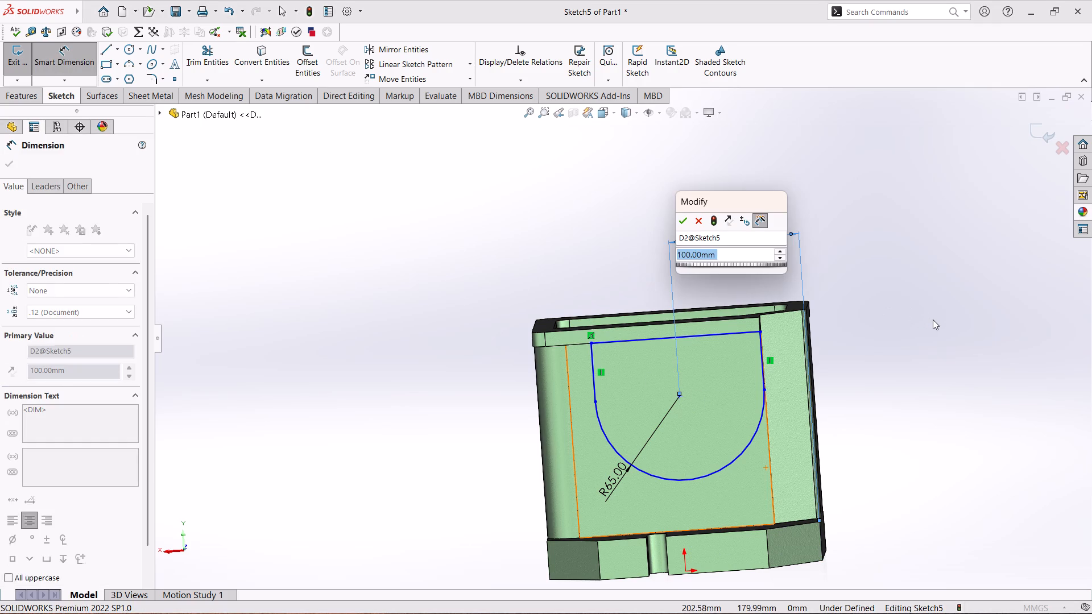
text(105)
key(Return)
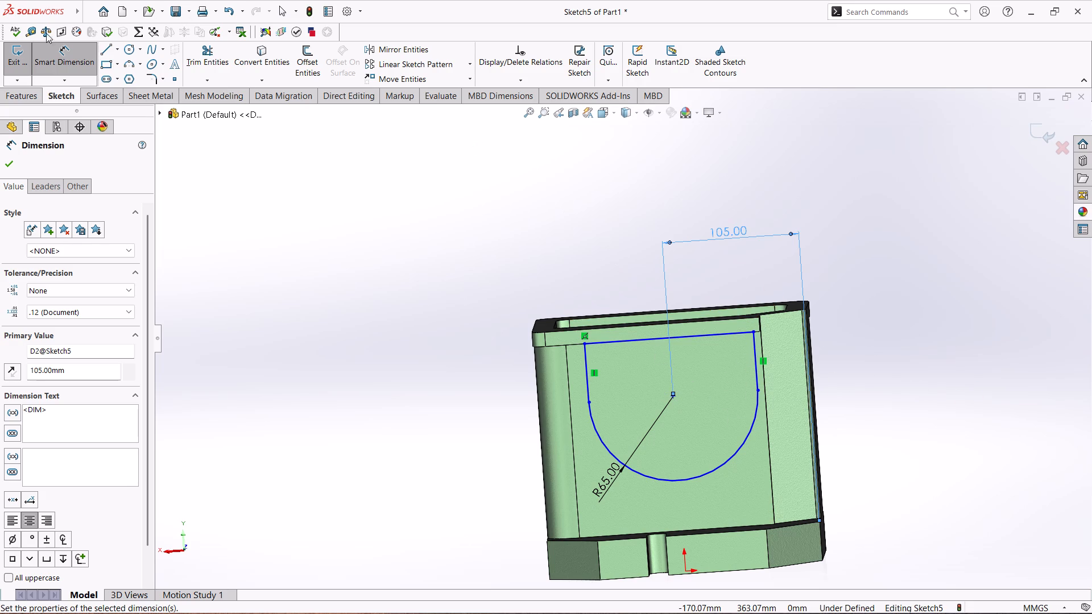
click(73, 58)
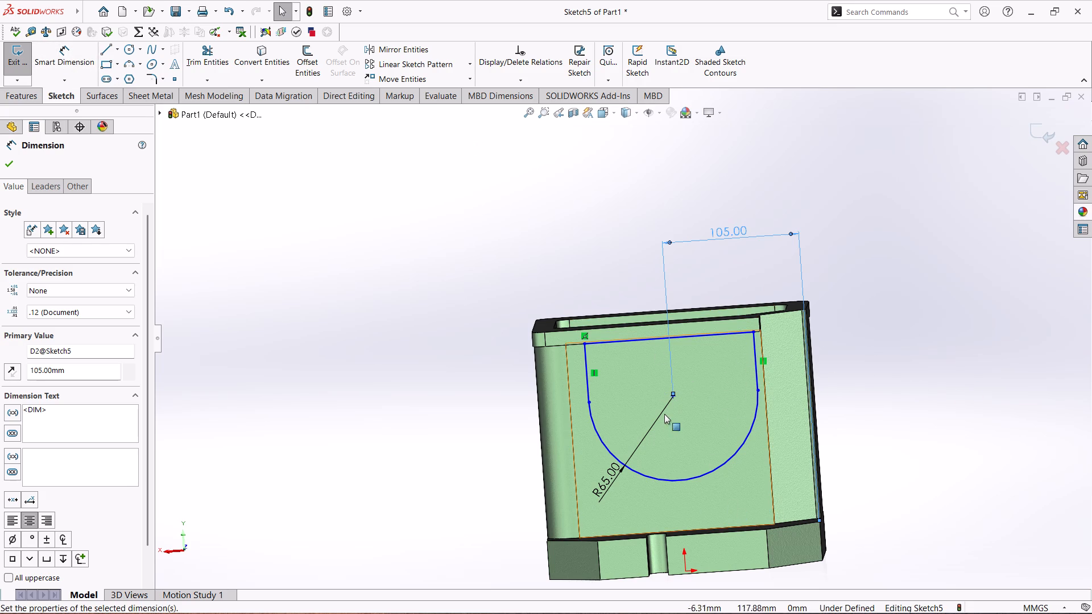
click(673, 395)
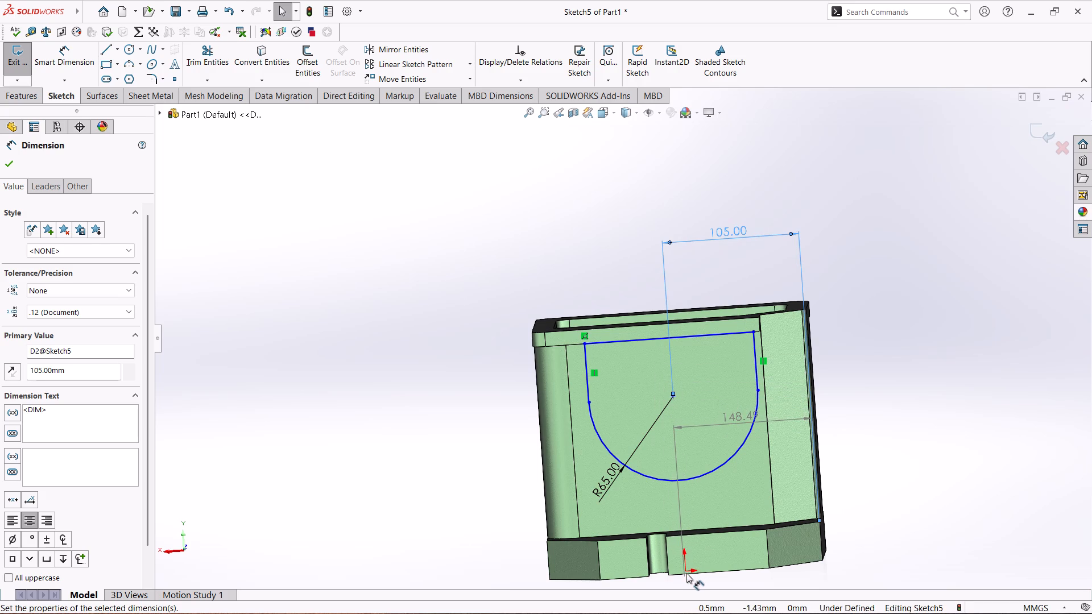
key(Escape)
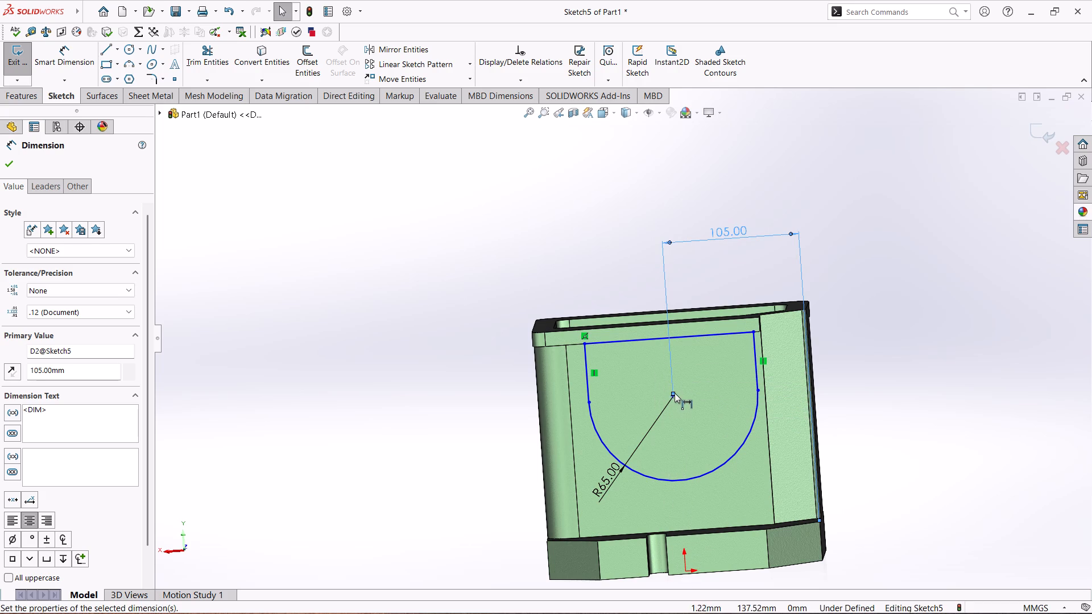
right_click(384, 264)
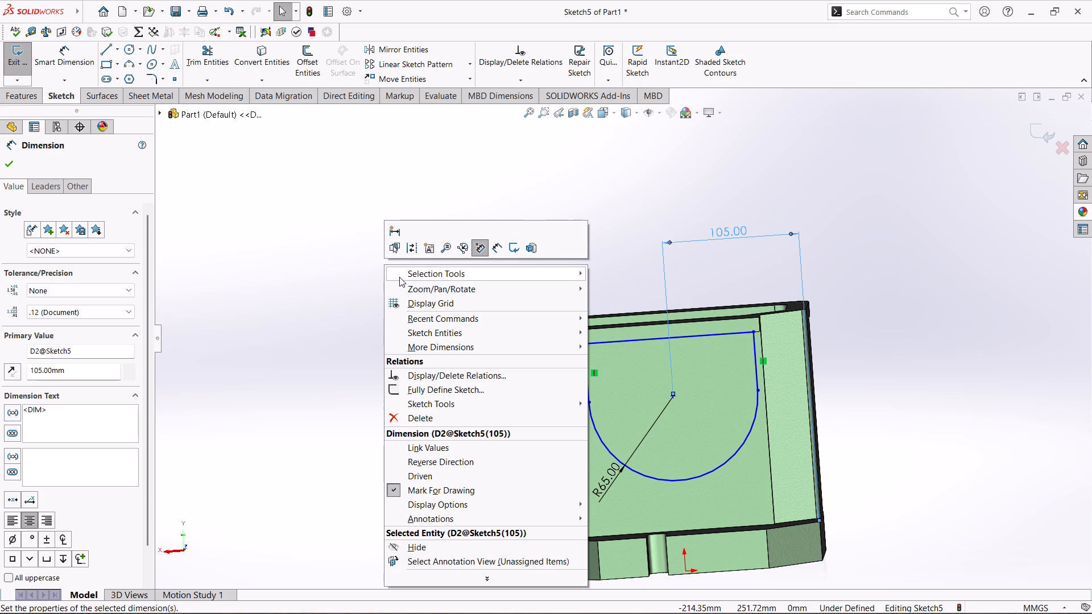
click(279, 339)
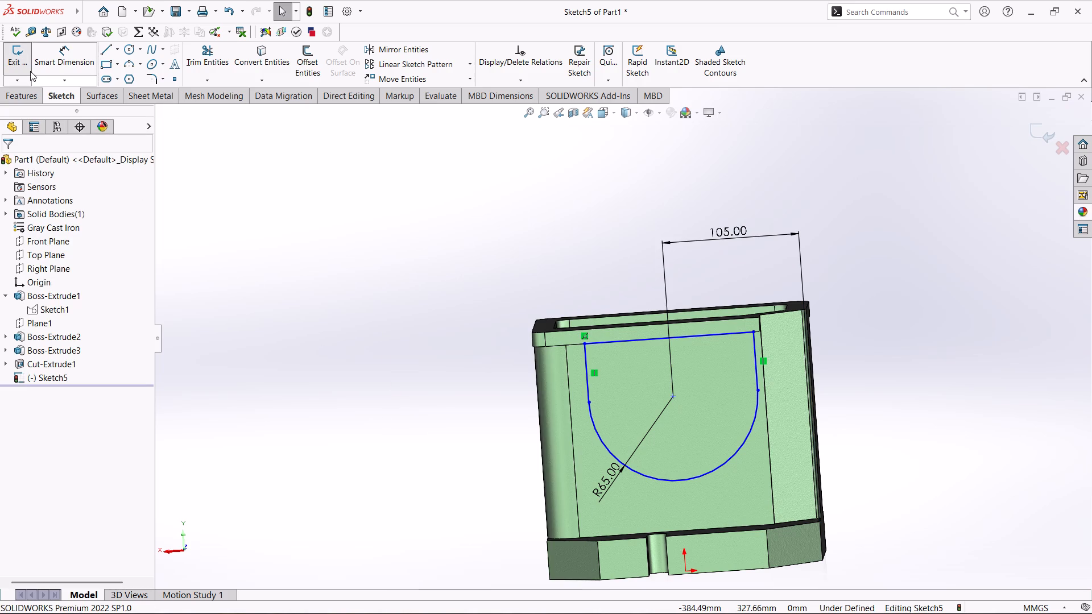
Dimension the arc's centre vertically to the base's bottom edge at 135 mm.
click(58, 67)
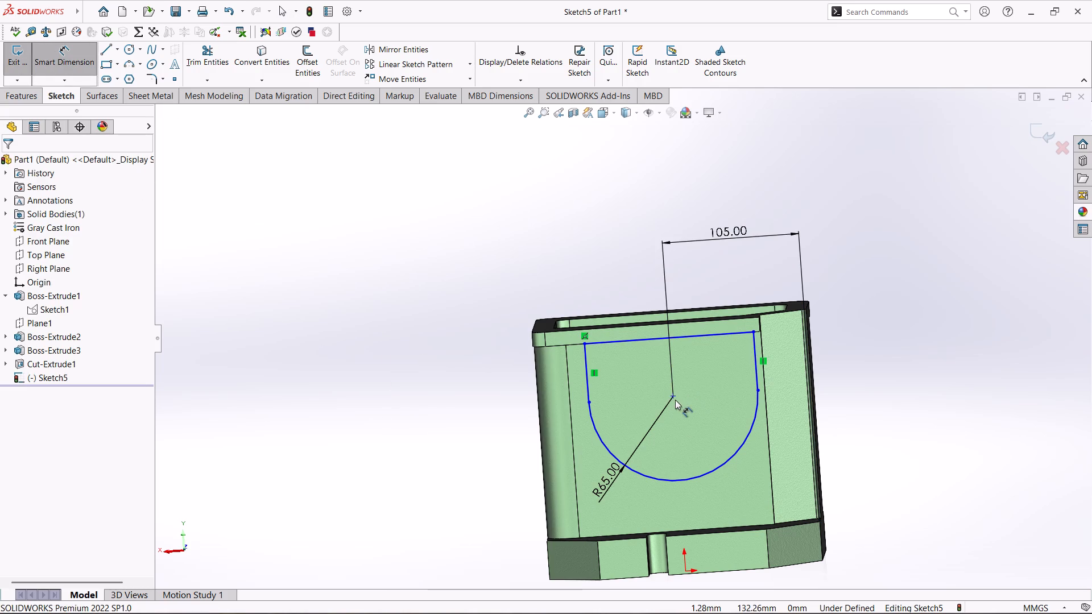
click(671, 397)
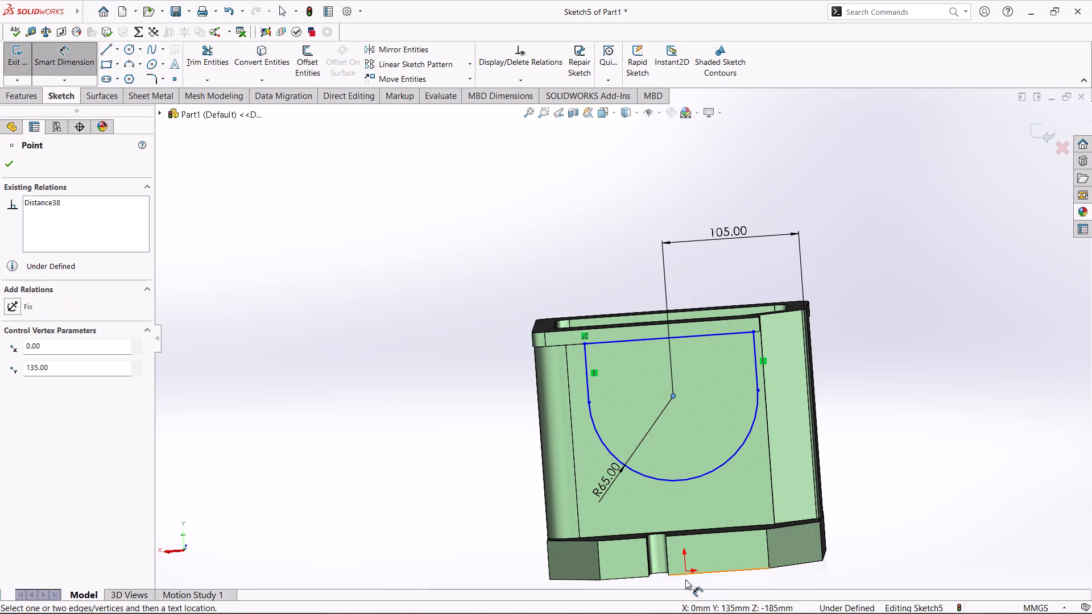
scroll(685, 571, down, 2)
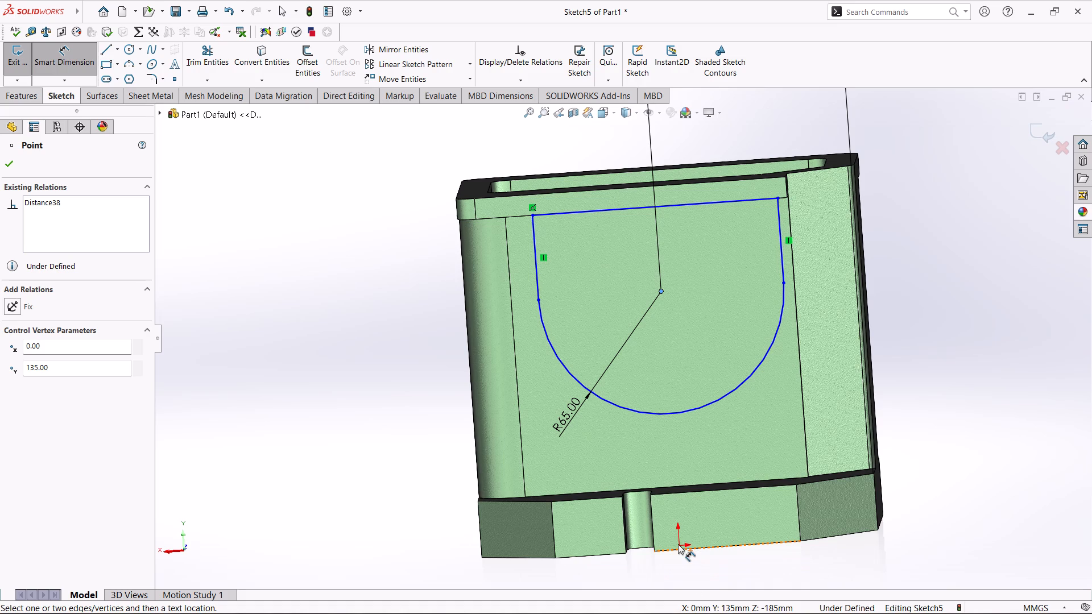
scroll(682, 566, down, 1)
middle_drag(682, 566, 678, 544)
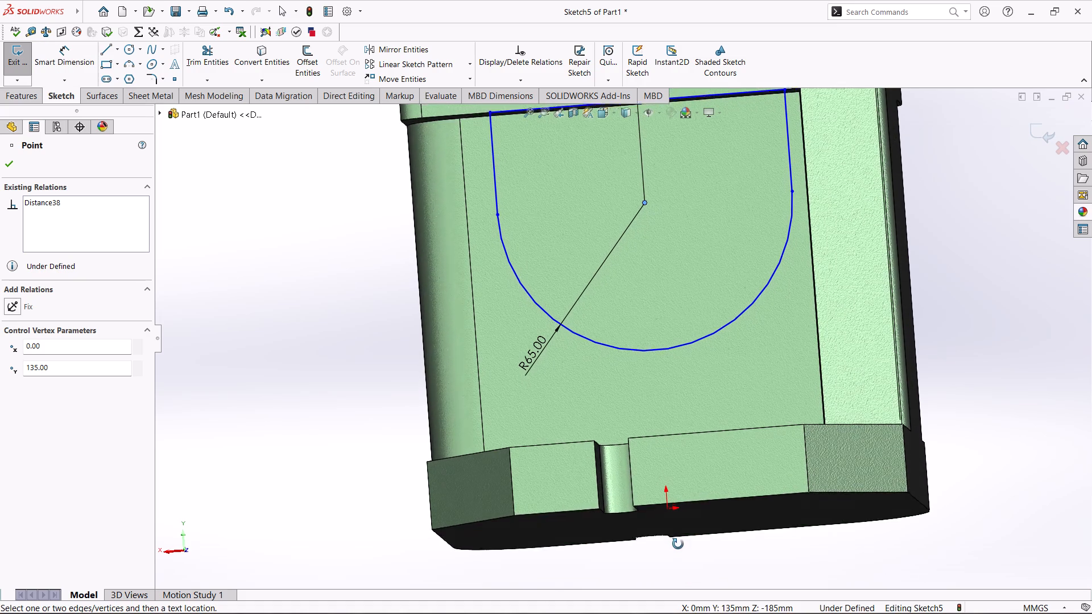
middle_drag(678, 544, 679, 540)
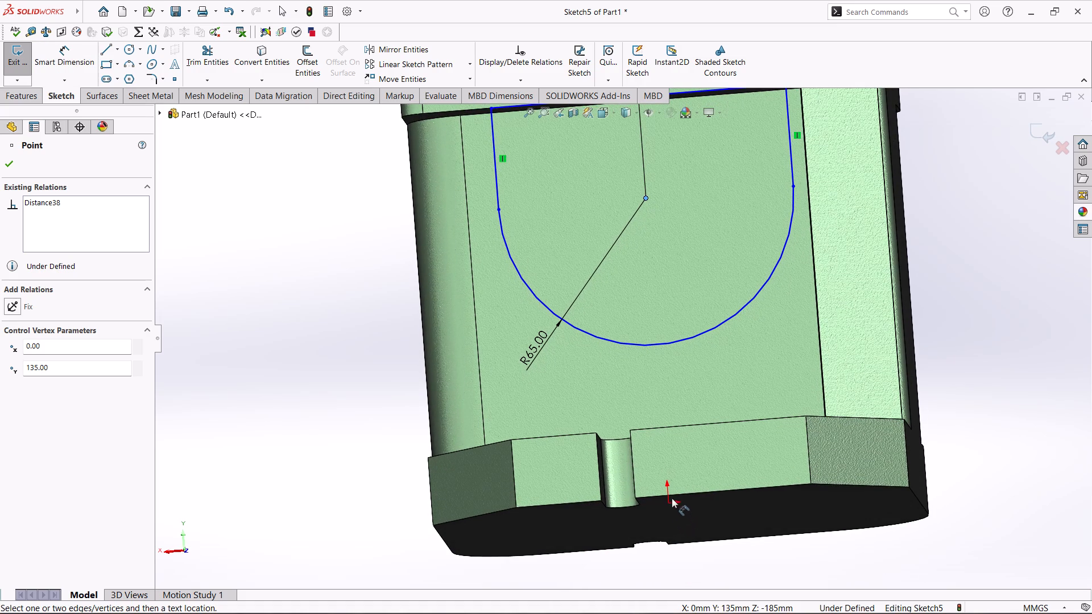
middle_drag(681, 496, 685, 518)
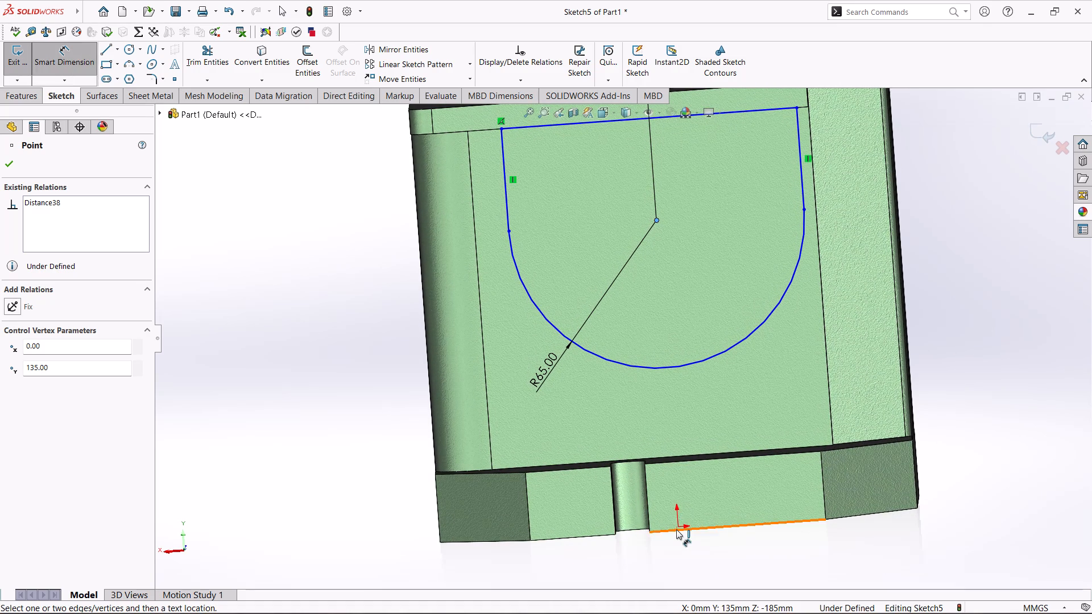
click(676, 524)
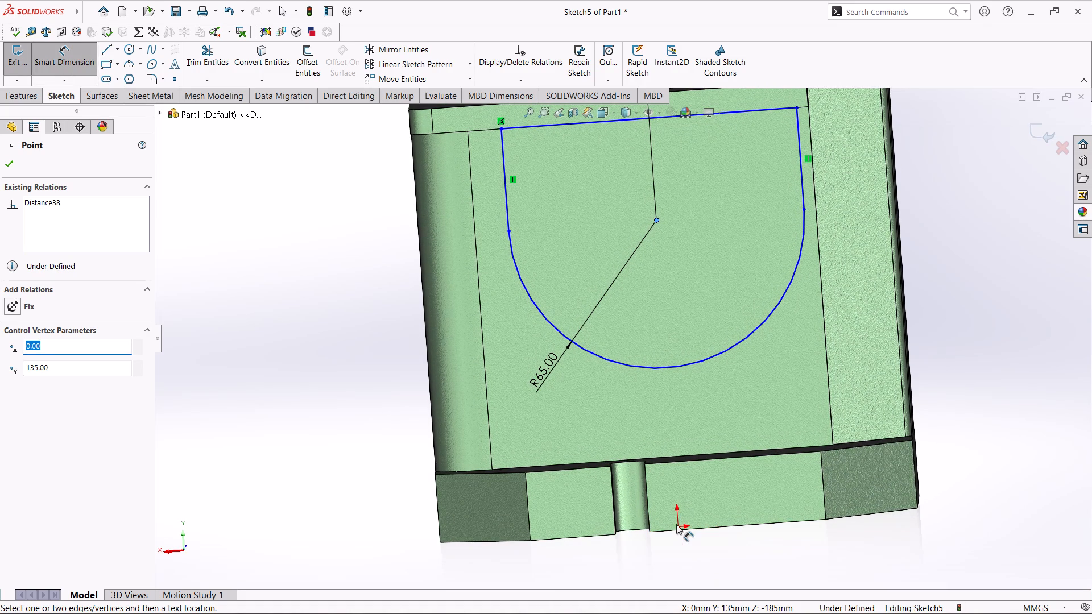
triple_click(676, 524)
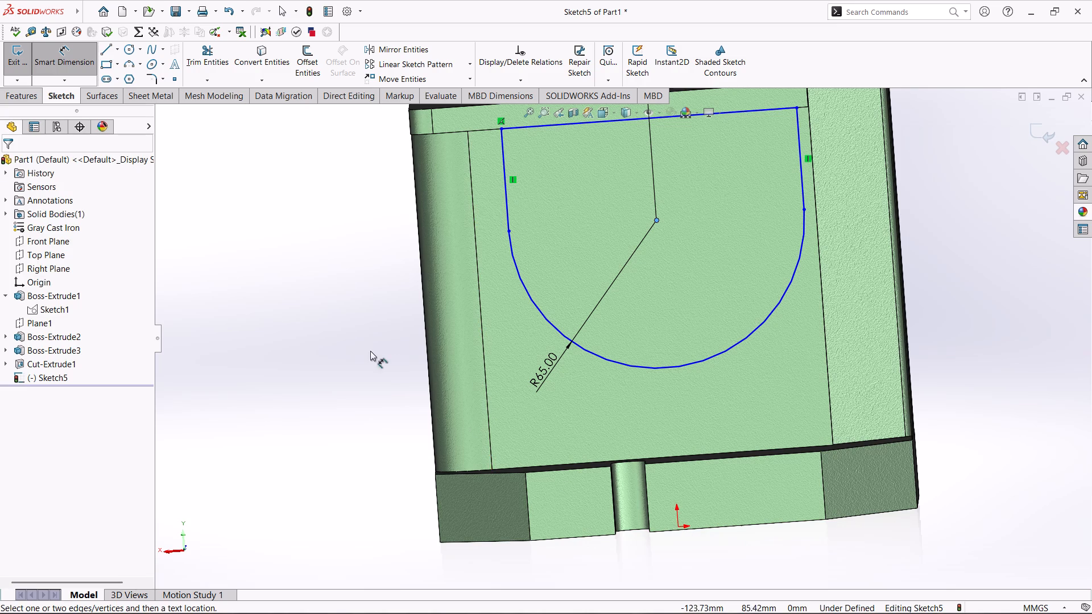
click(706, 526)
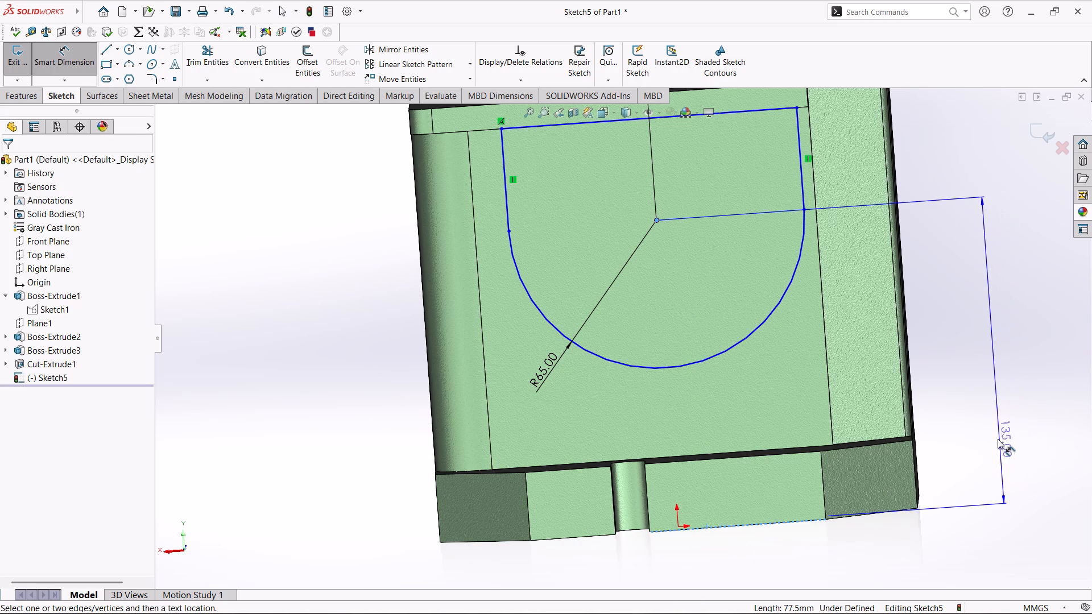
click(997, 439)
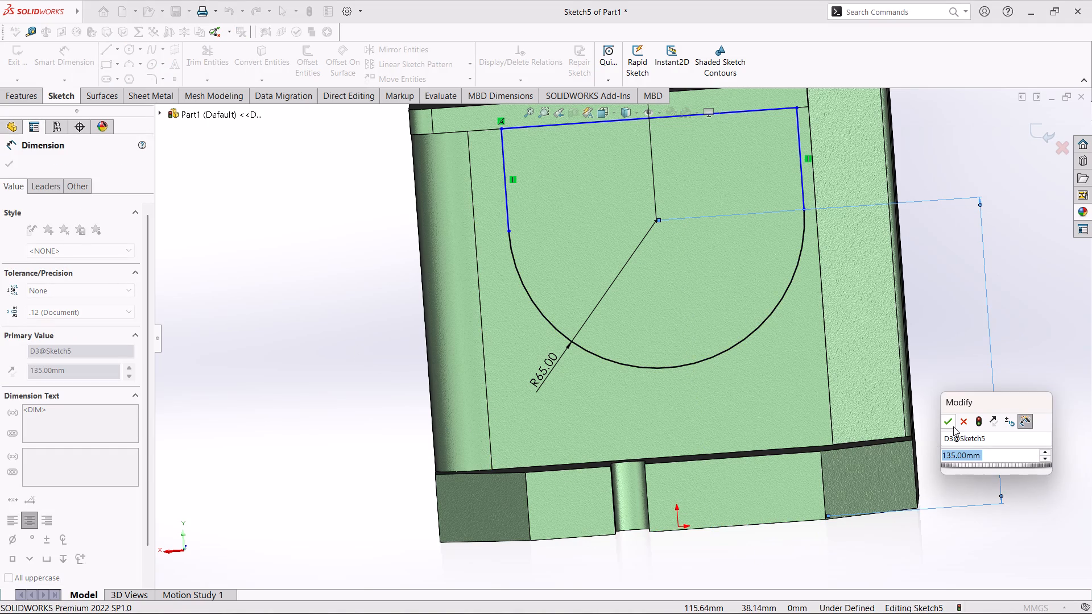
click(944, 425)
Extrude the U-shaped profile as a boss Up To Next, with the direction reversed towards the body and the result merged.
scroll(948, 456, up, 1)
middle_click(948, 456)
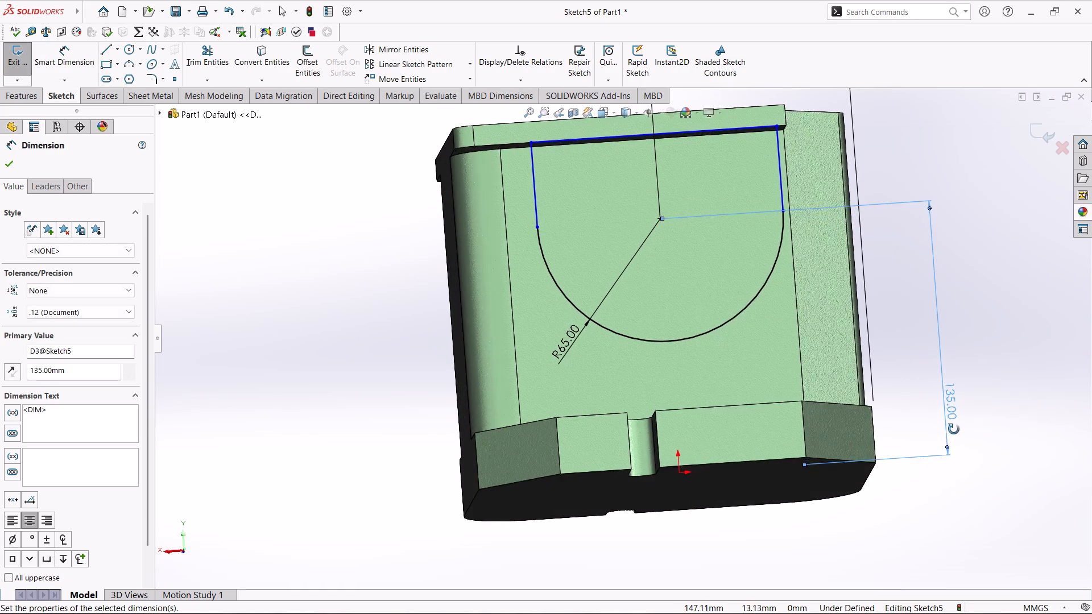
scroll(976, 443, up, 3)
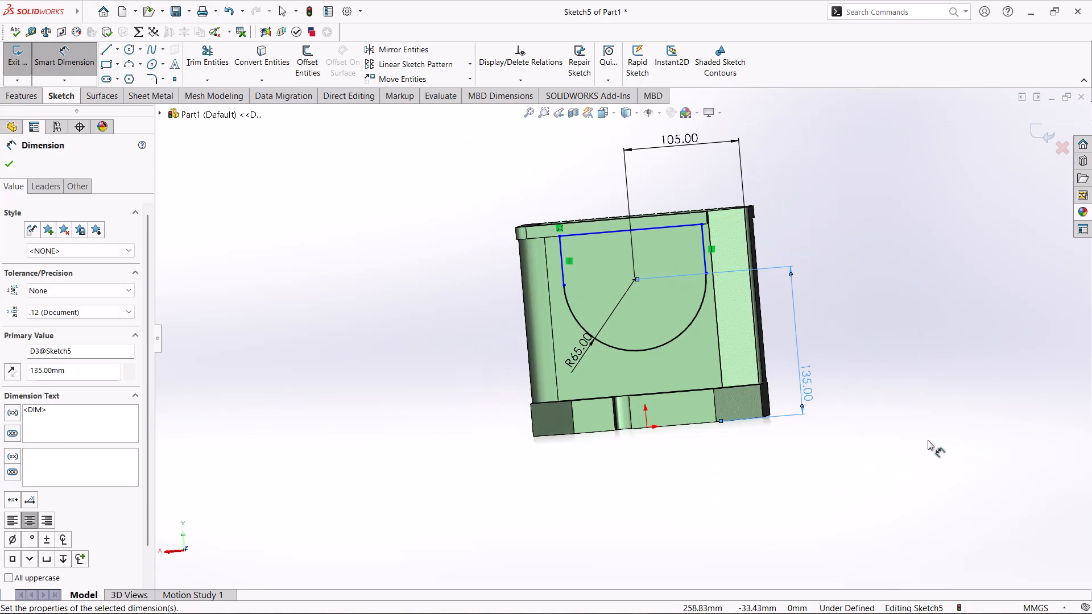
middle_drag(890, 392, 902, 400)
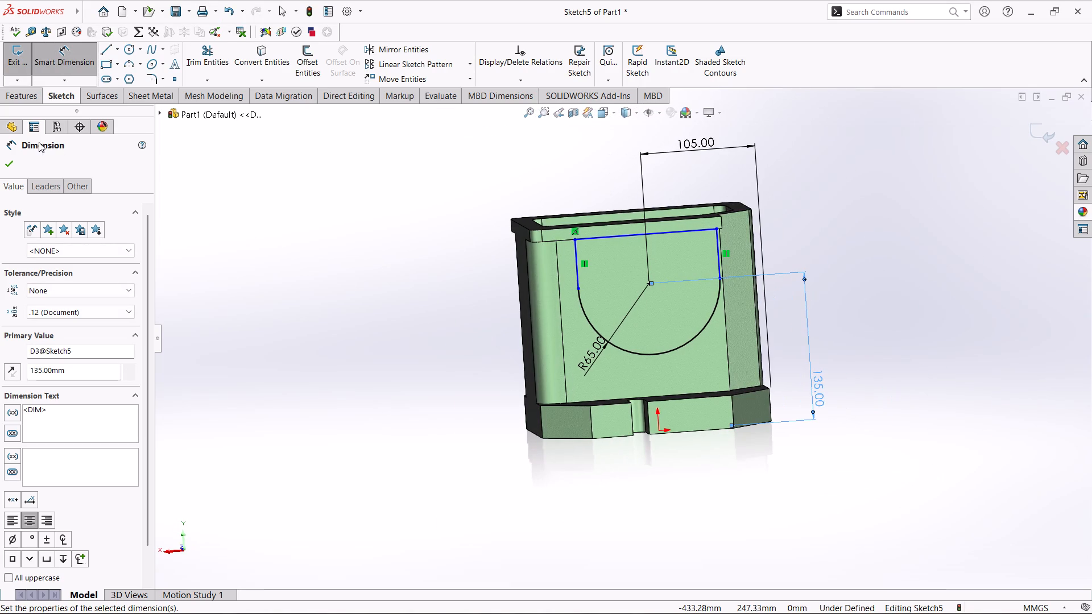
click(29, 99)
click(12, 62)
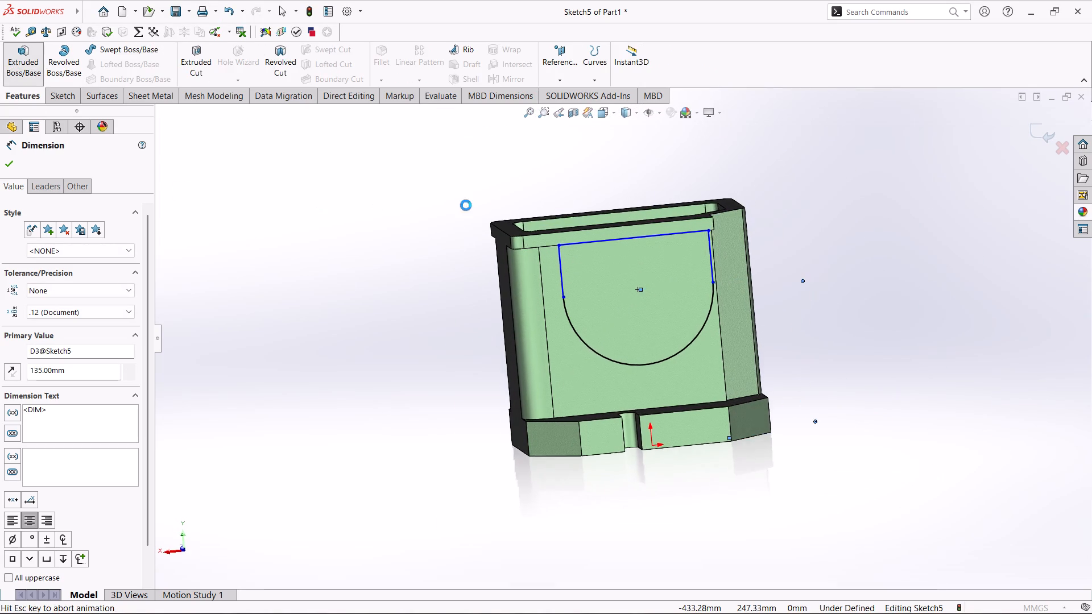
middle_drag(954, 274, 885, 294)
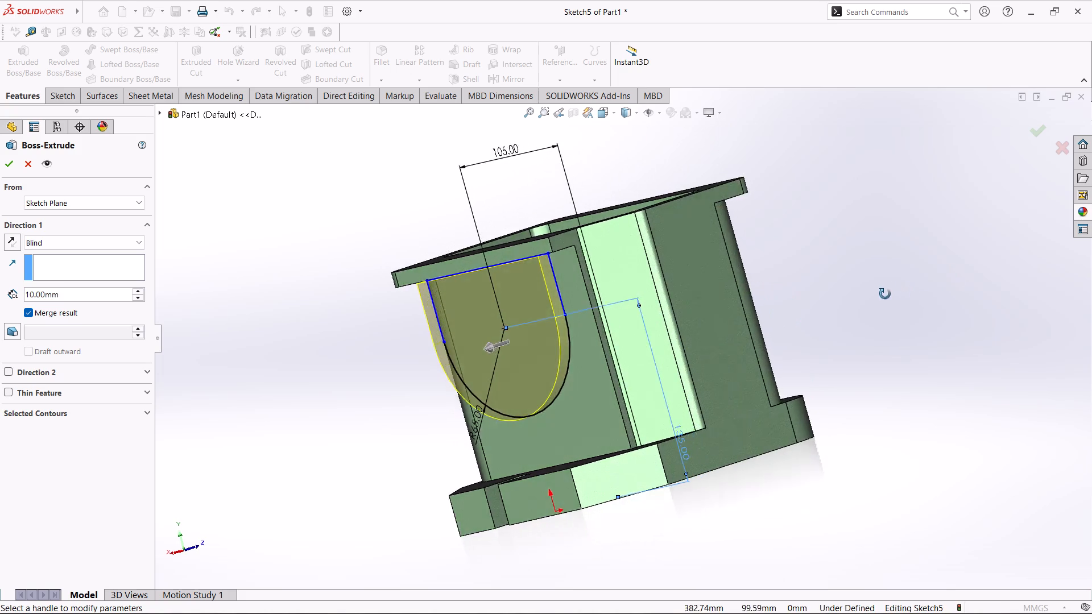
middle_drag(885, 294, 862, 302)
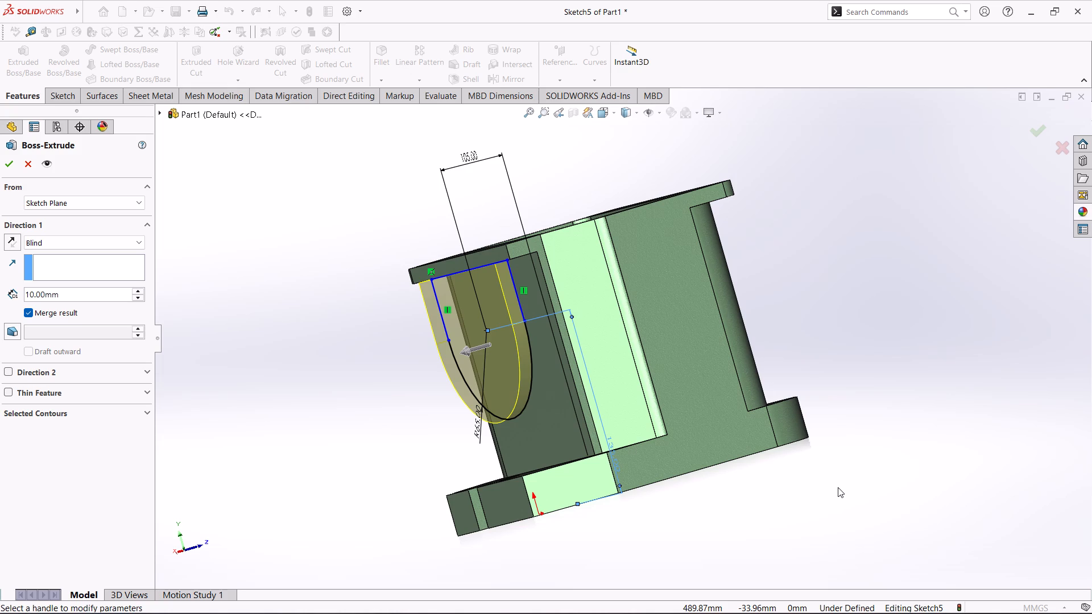
click(79, 236)
click(92, 273)
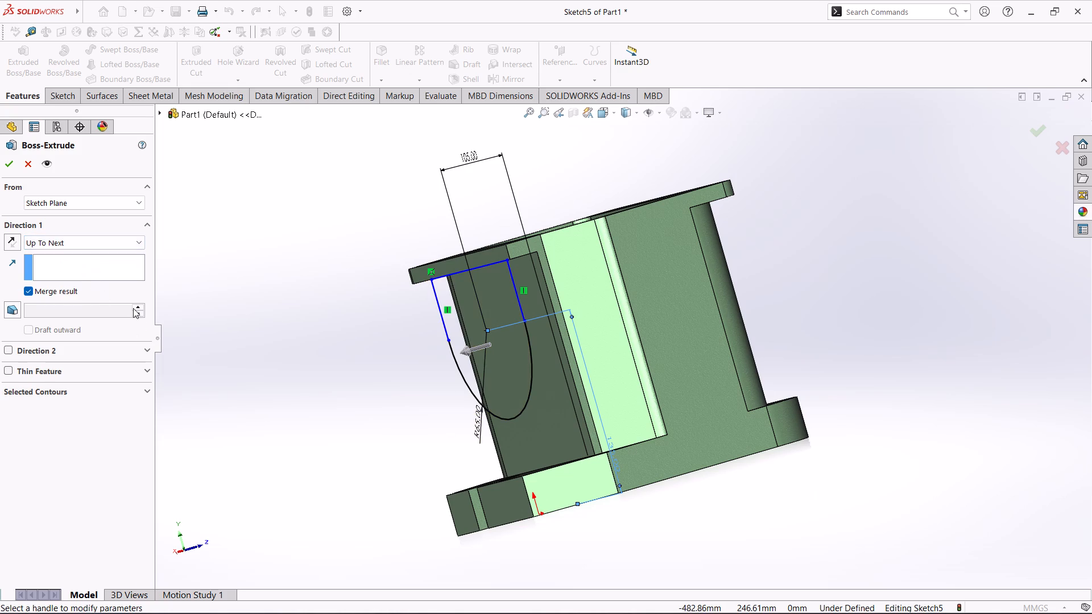
click(6, 242)
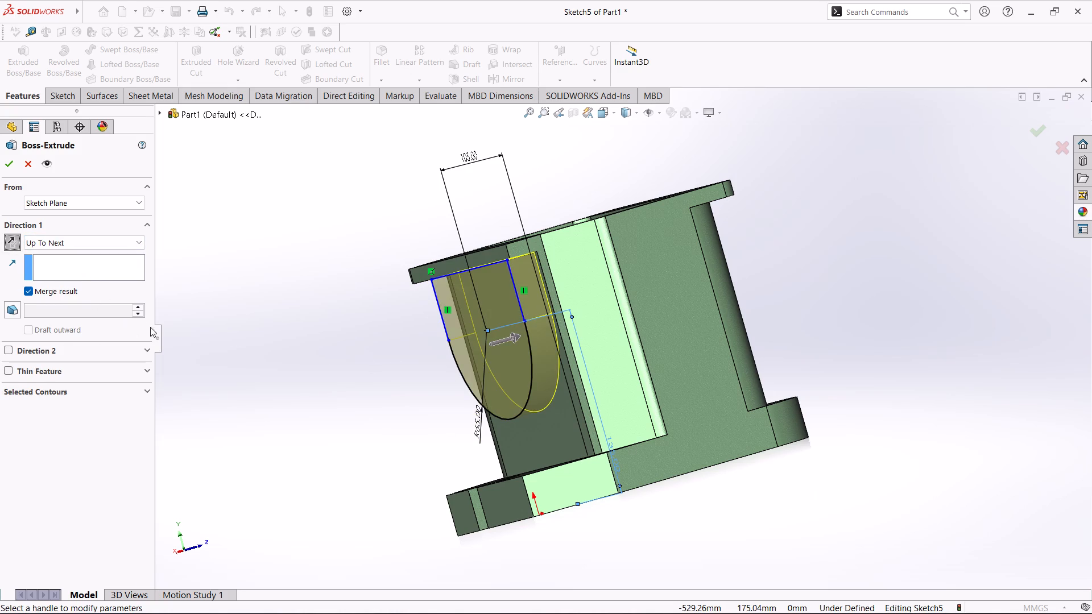
click(4, 166)
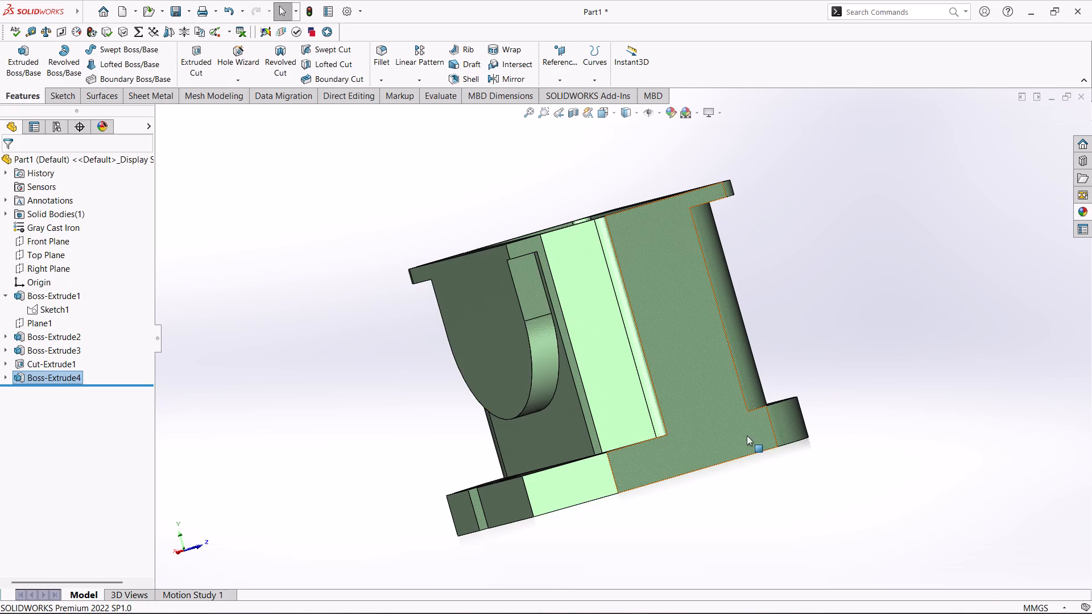
Inspect the extruded U-shaped side boss from the outer face, checking how it meets the wall and the top flange.
scroll(791, 505, down, 1)
middle_drag(794, 507, 876, 455)
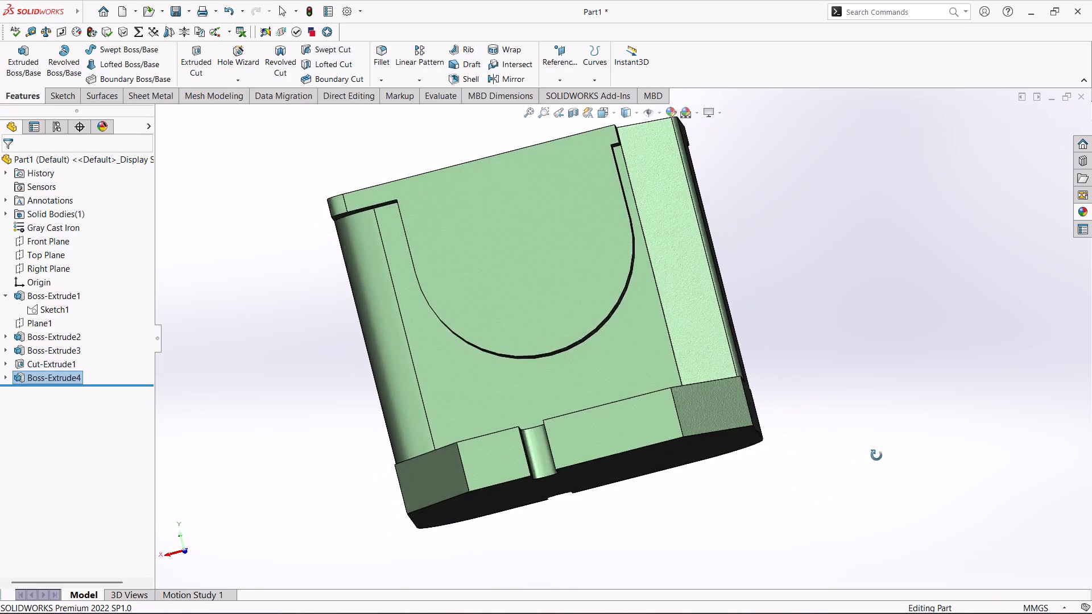
middle_drag(876, 455, 886, 464)
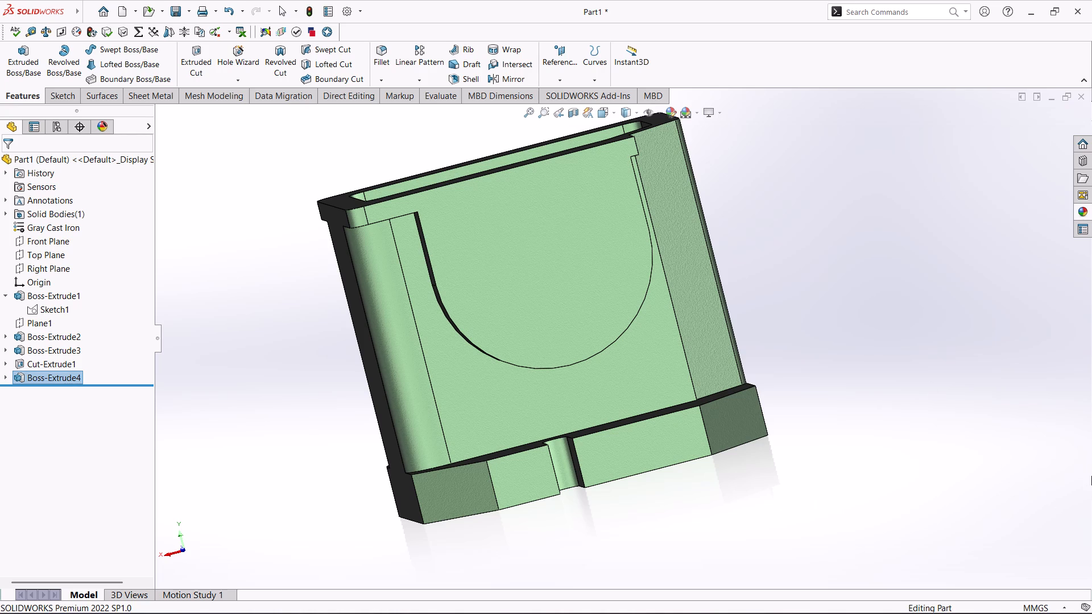
scroll(741, 455, down, 1)
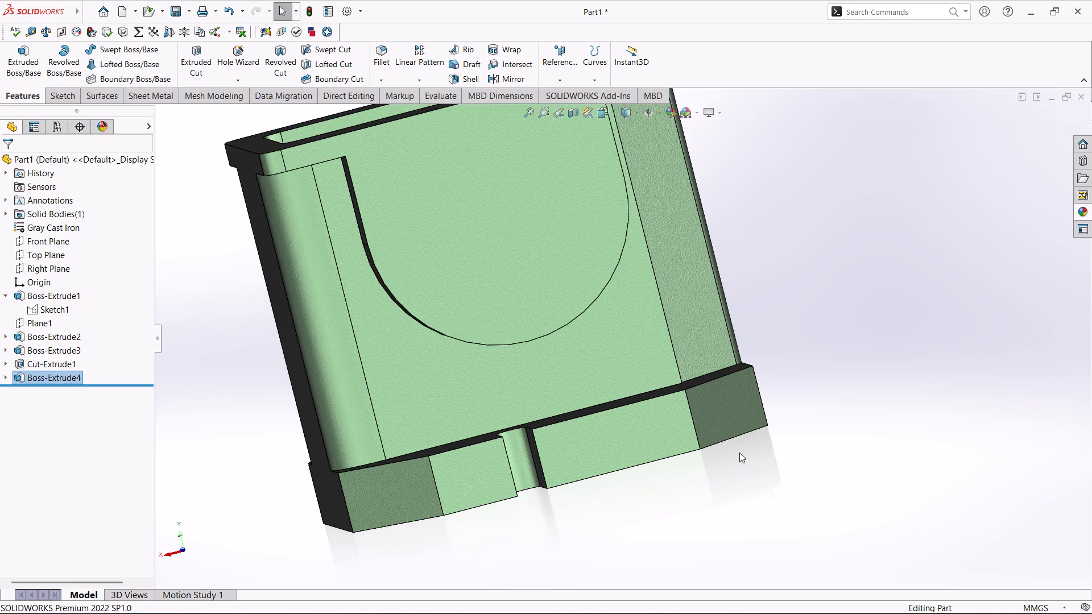
scroll(738, 450, up, 1)
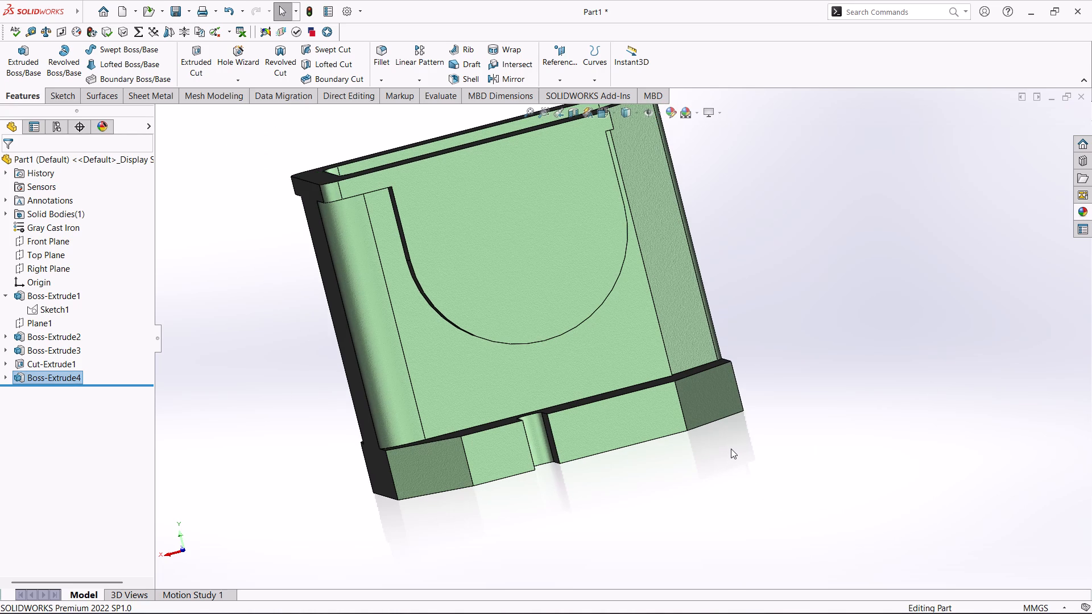
scroll(719, 445, up, 1)
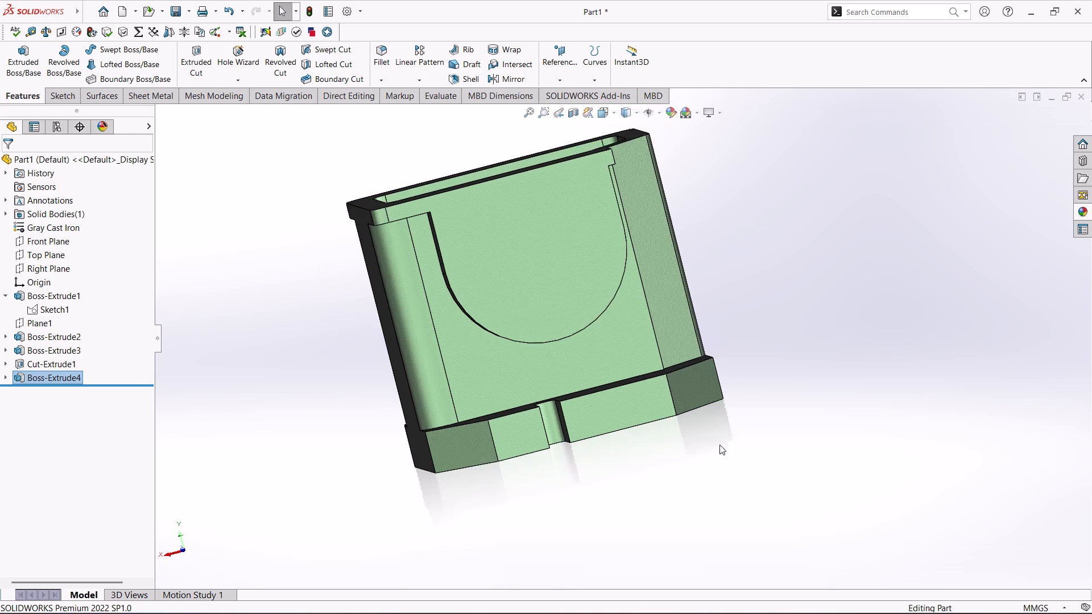
scroll(717, 458, down, 2)
scroll(717, 458, up, 2)
scroll(555, 363, up, 1)
scroll(514, 273, down, 2)
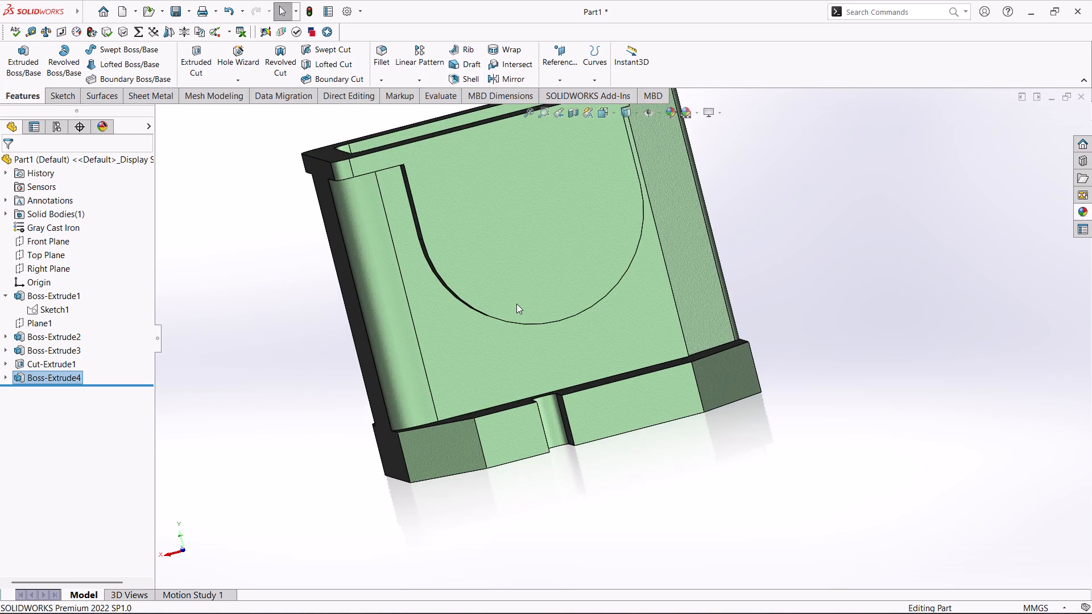
scroll(516, 306, up, 1)
scroll(559, 256, down, 2)
scroll(558, 263, up, 2)
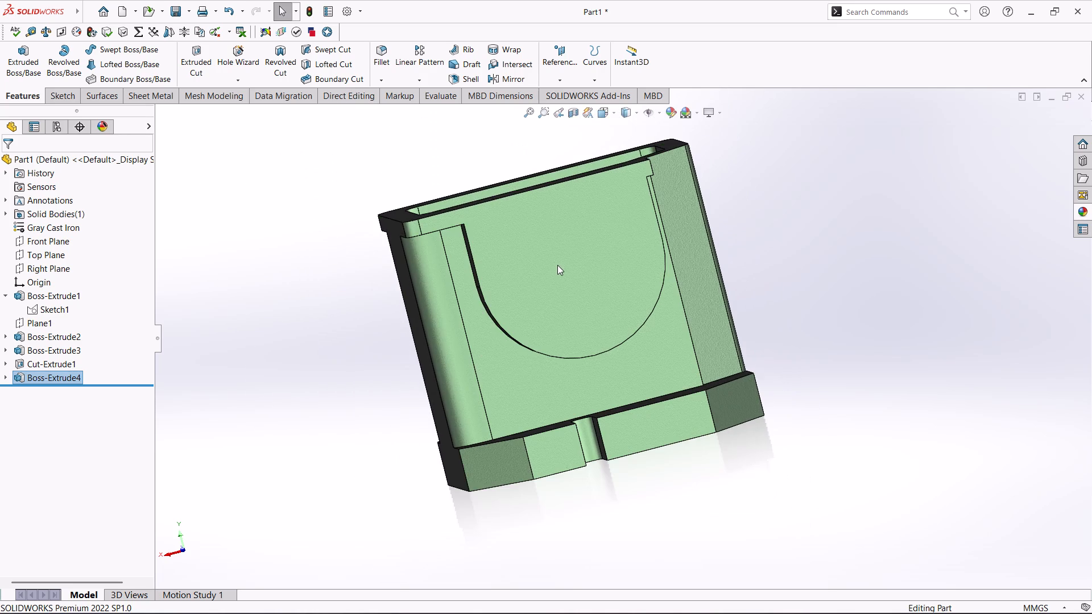
scroll(557, 265, up, 1)
scroll(557, 265, down, 2)
scroll(556, 268, up, 2)
scroll(554, 271, down, 1)
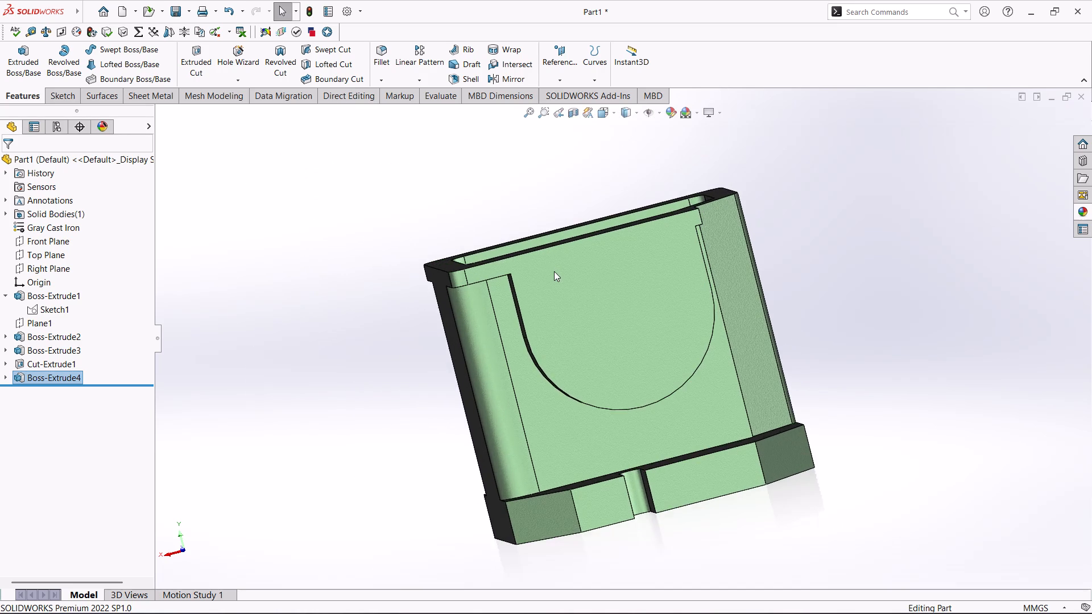
scroll(554, 271, up, 1)
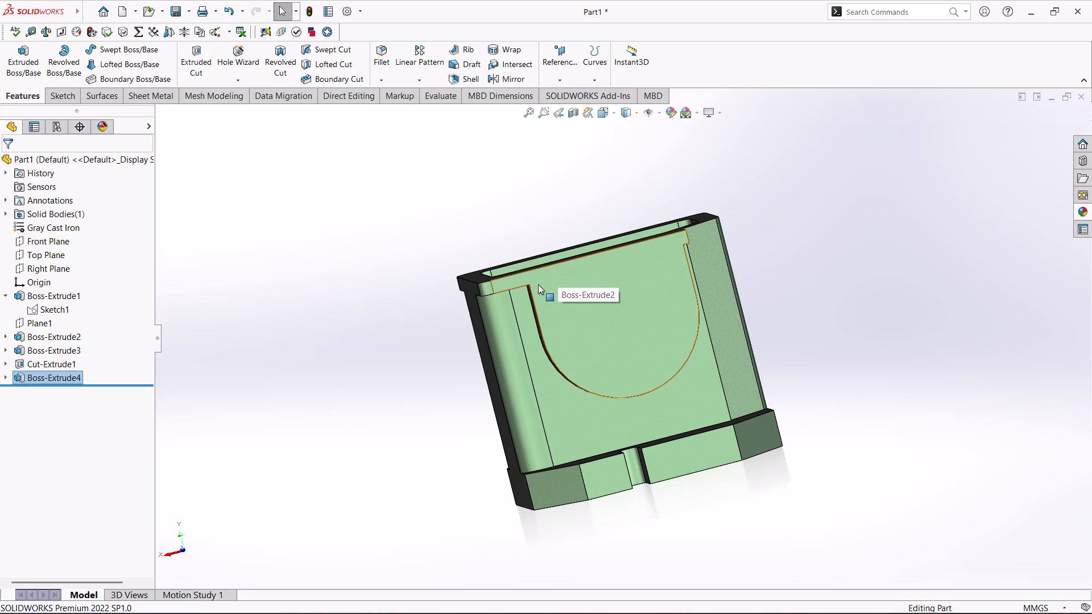
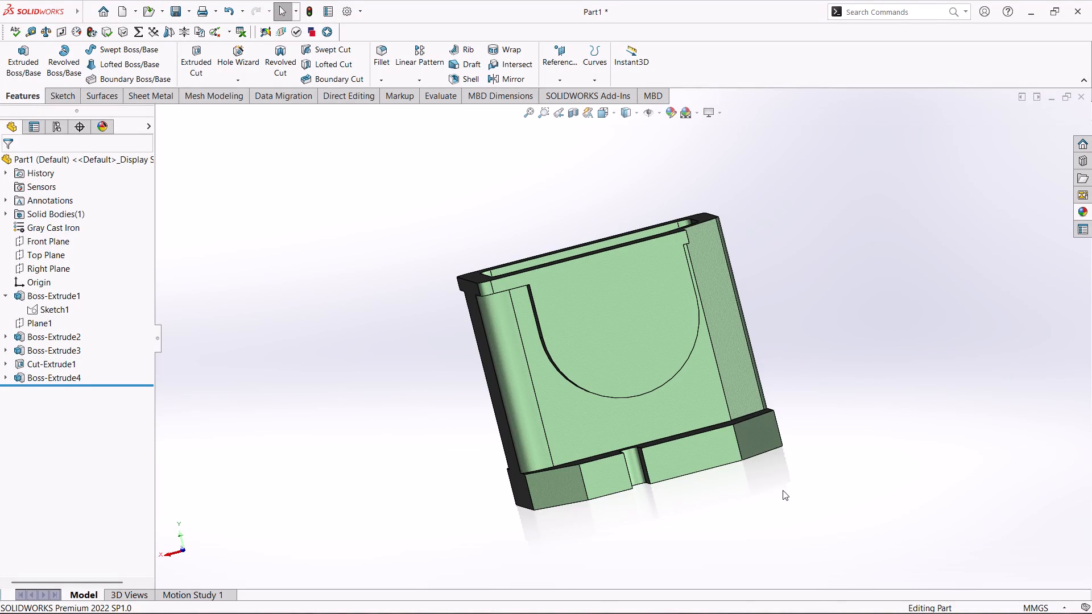
Create a reference plane offset 25 mm outward from the top flange's long flat side face, replacing the initially picked body wall face.
click(554, 81)
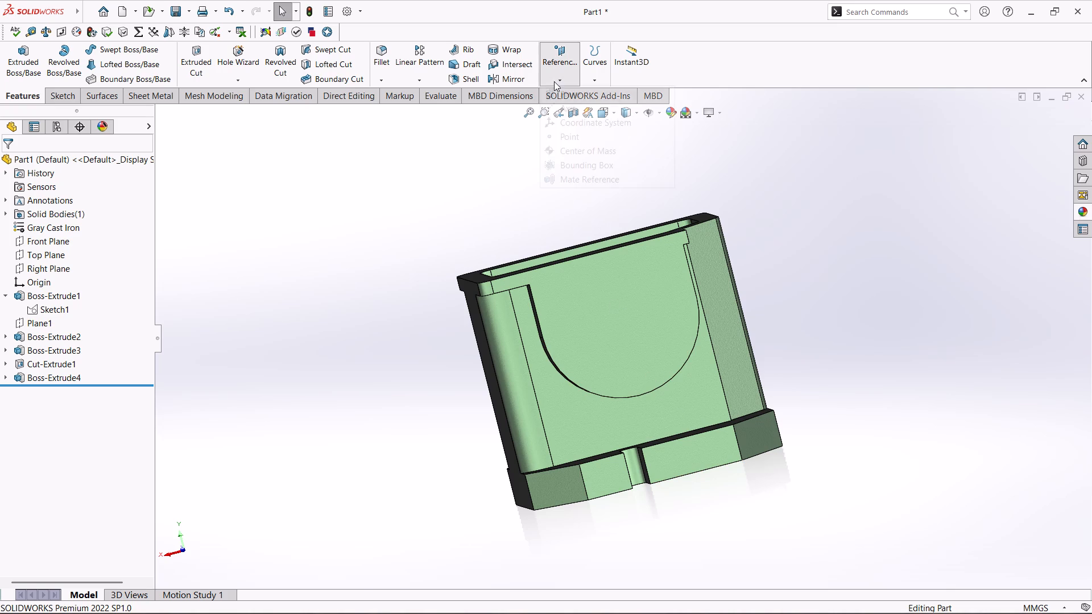
click(557, 98)
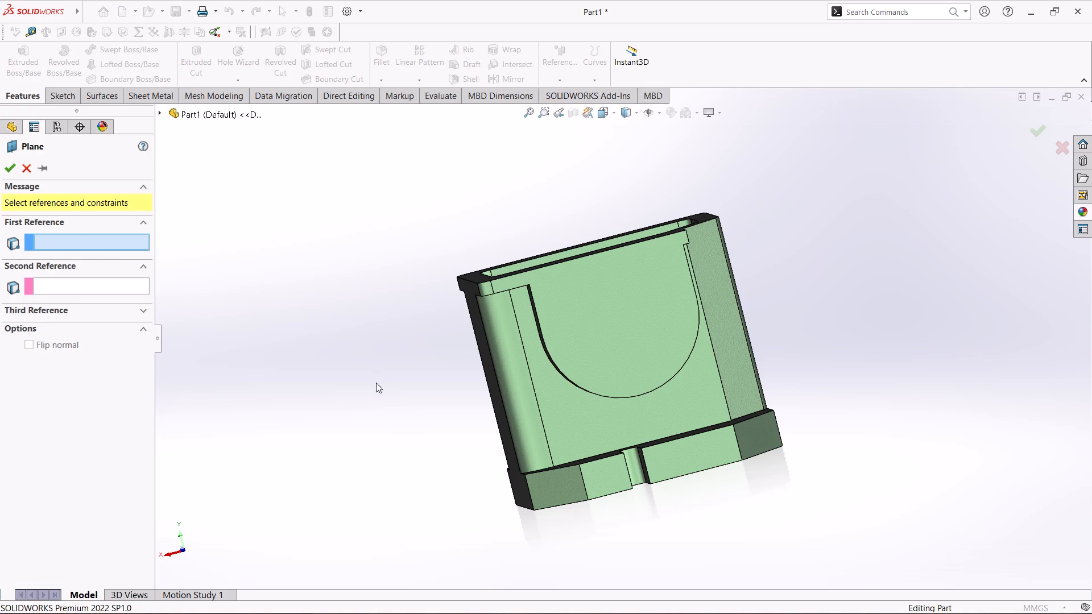
middle_drag(390, 403, 634, 536)
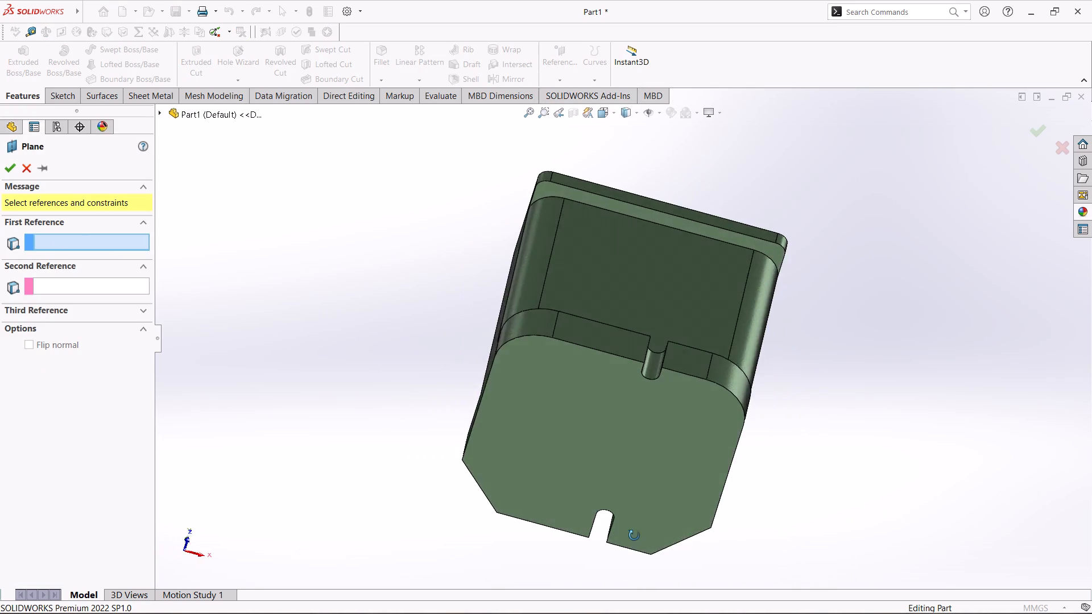
middle_drag(634, 536, 612, 598)
click(600, 363)
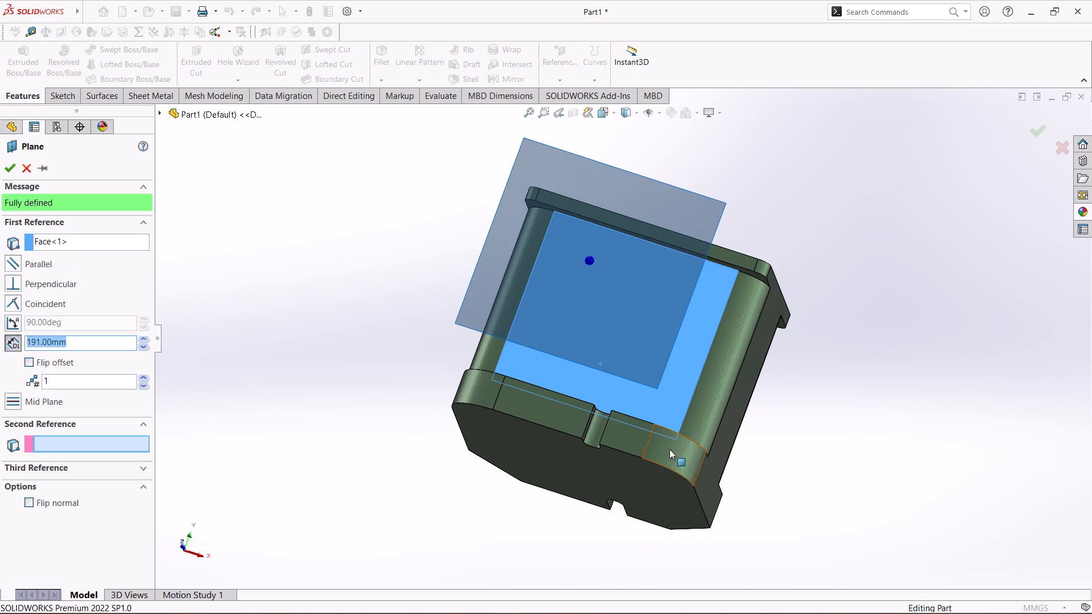
text(25)
key(Return)
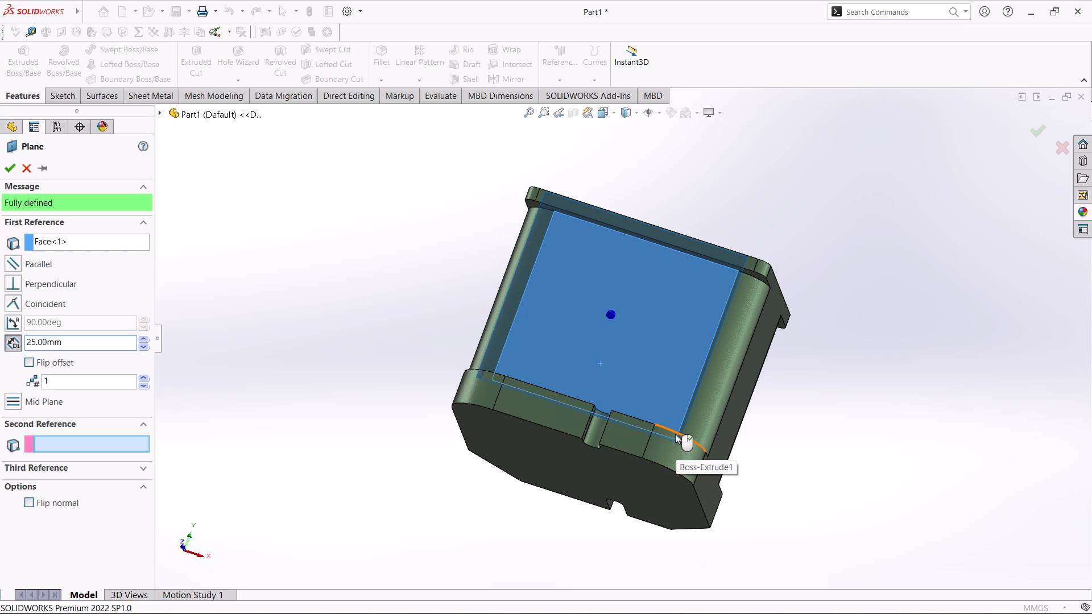
right_click(82, 248)
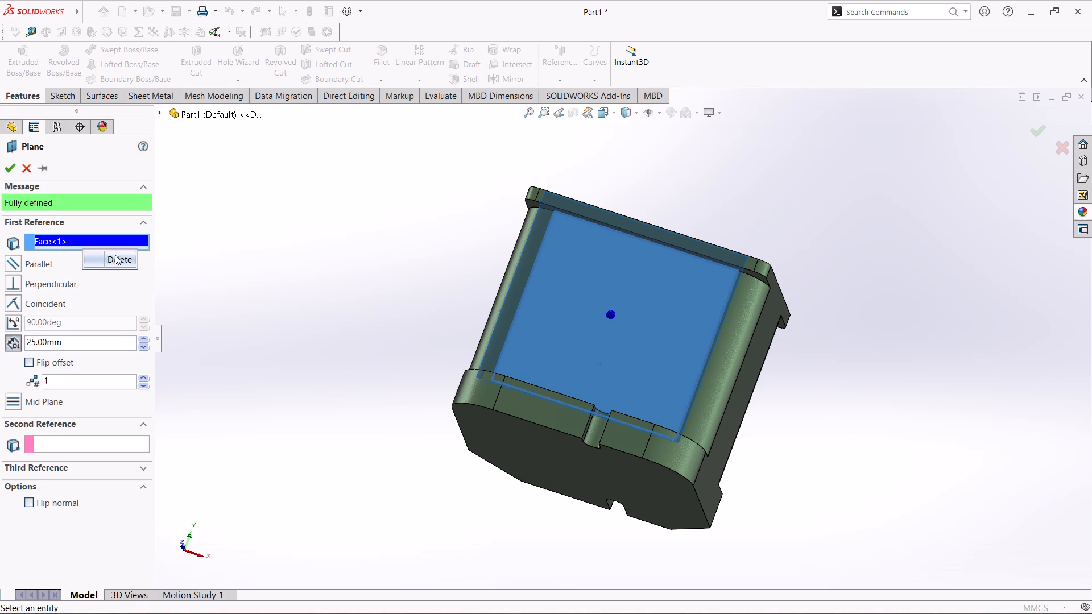
click(115, 255)
click(578, 205)
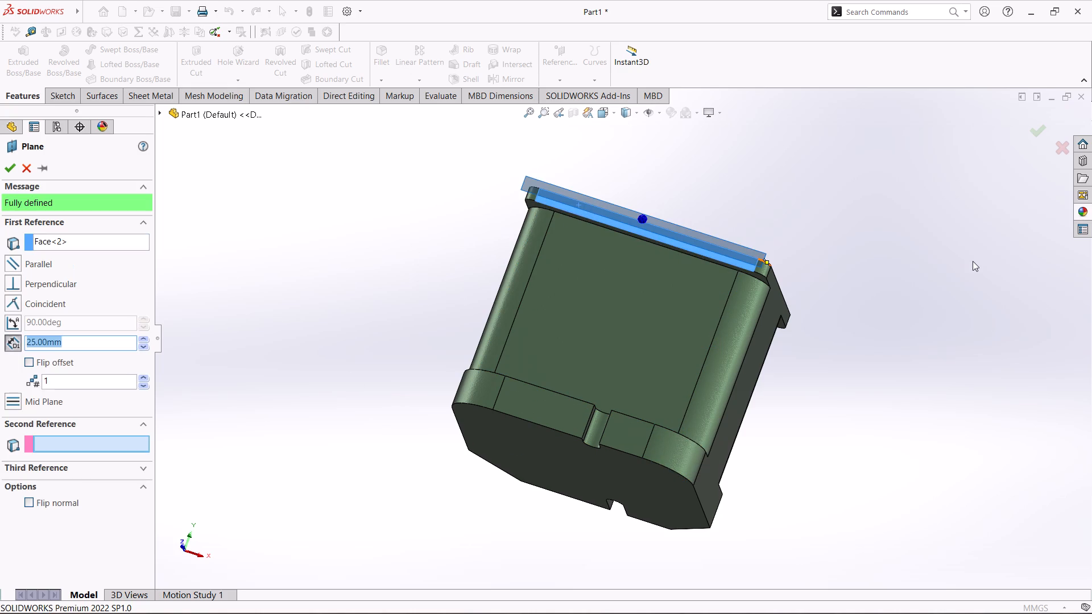
middle_drag(960, 287, 846, 297)
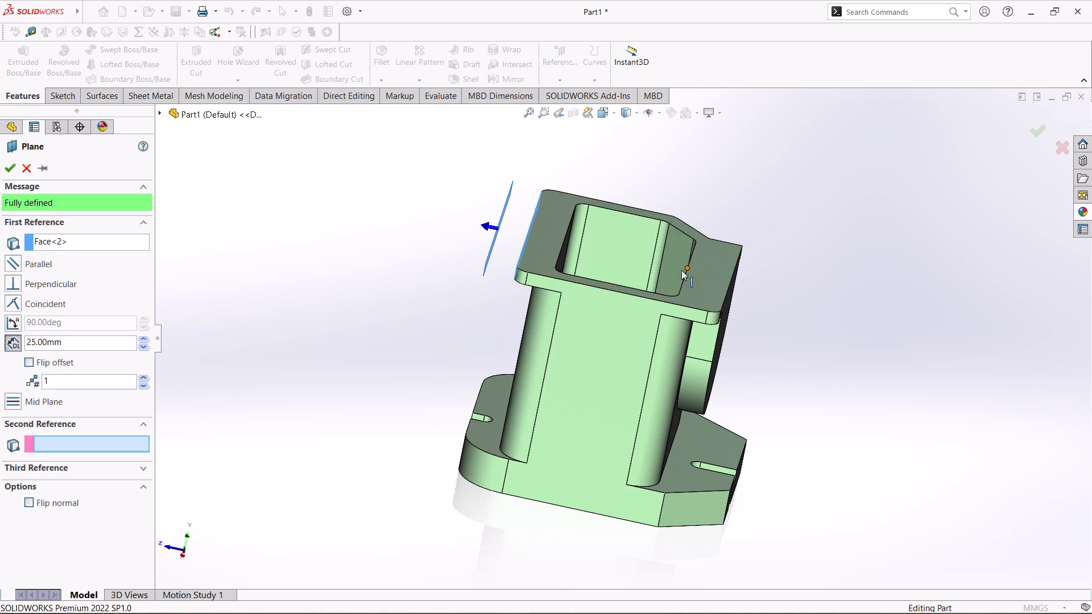
click(5, 161)
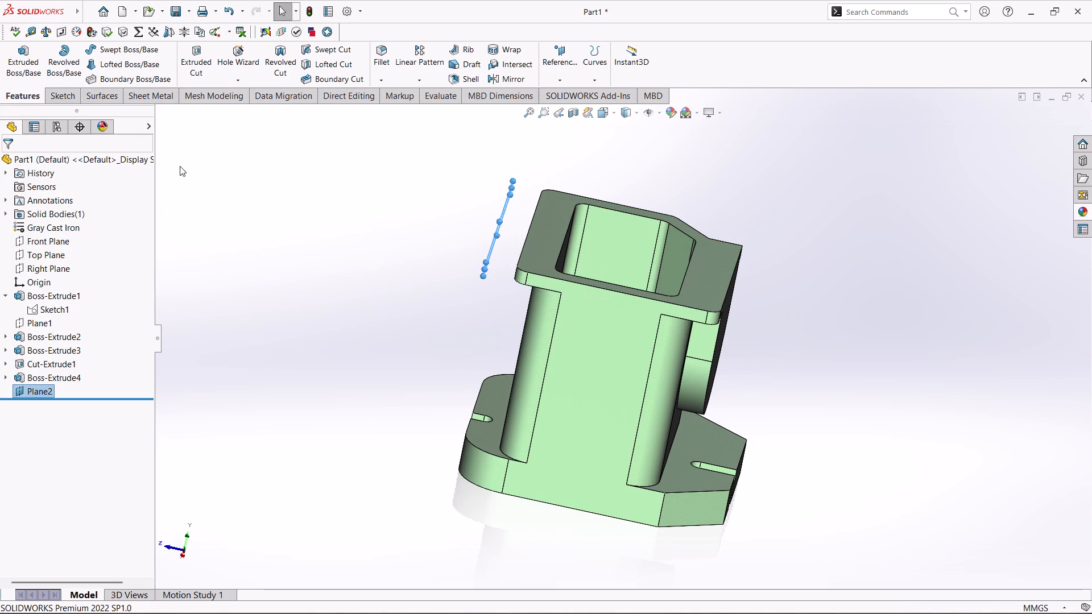
Sketch a circle about 134 mm in diameter on the new plane, centred directly above the origin.
click(59, 96)
click(27, 71)
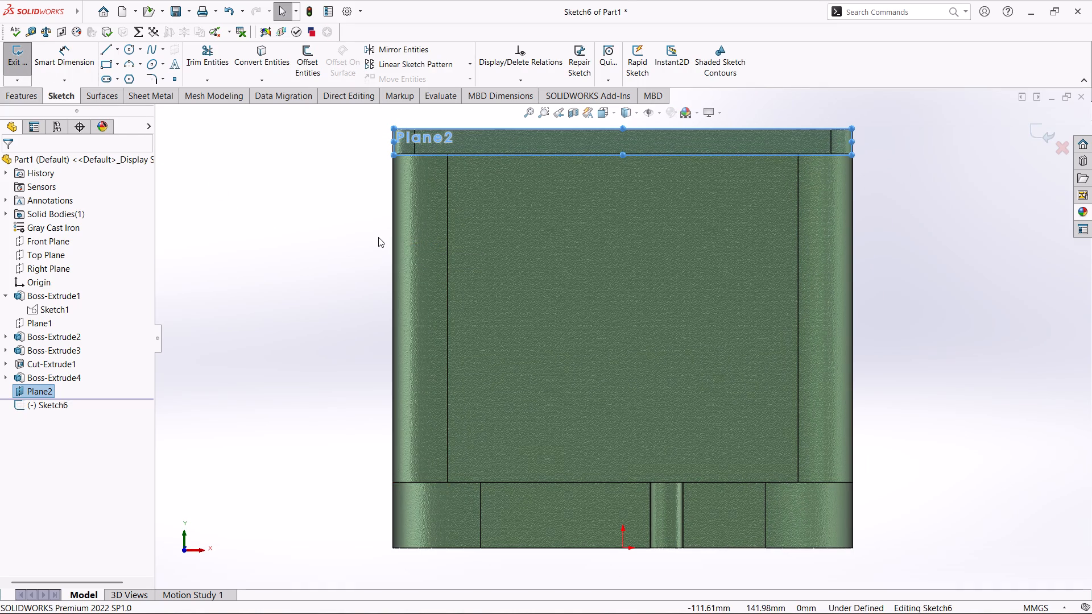
click(126, 54)
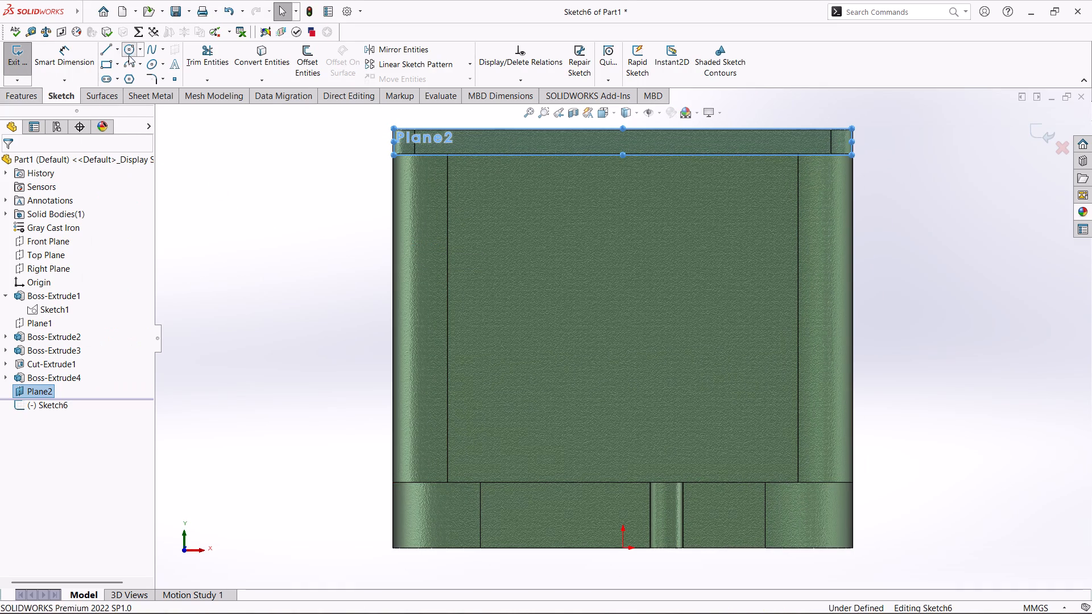
click(621, 320)
click(766, 287)
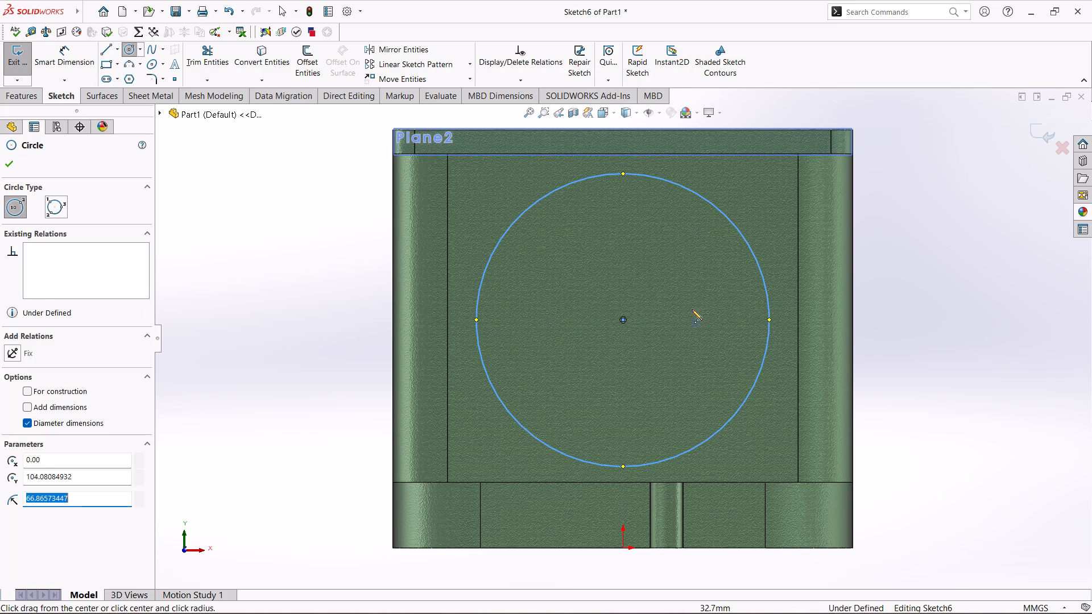
Add a diameter dimension to the circle, placed beside the body.
click(73, 53)
click(754, 252)
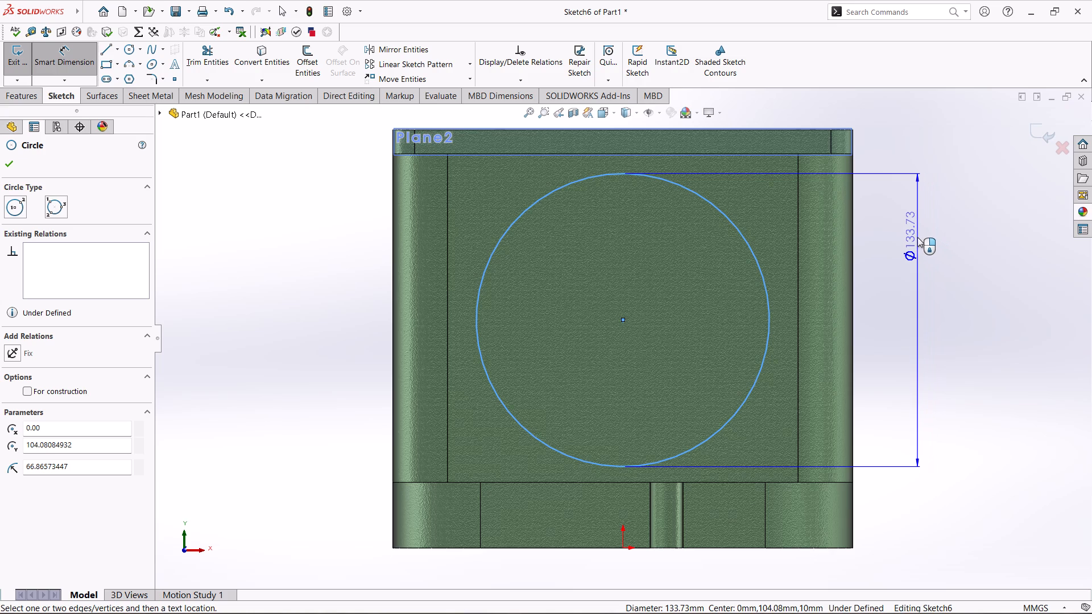
click(918, 240)
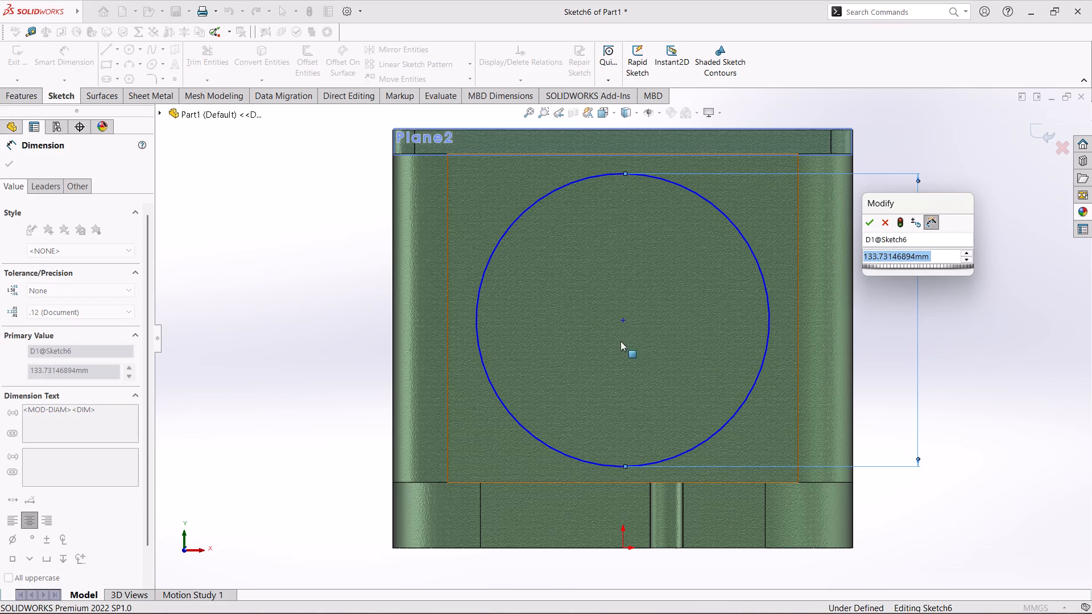
click(898, 328)
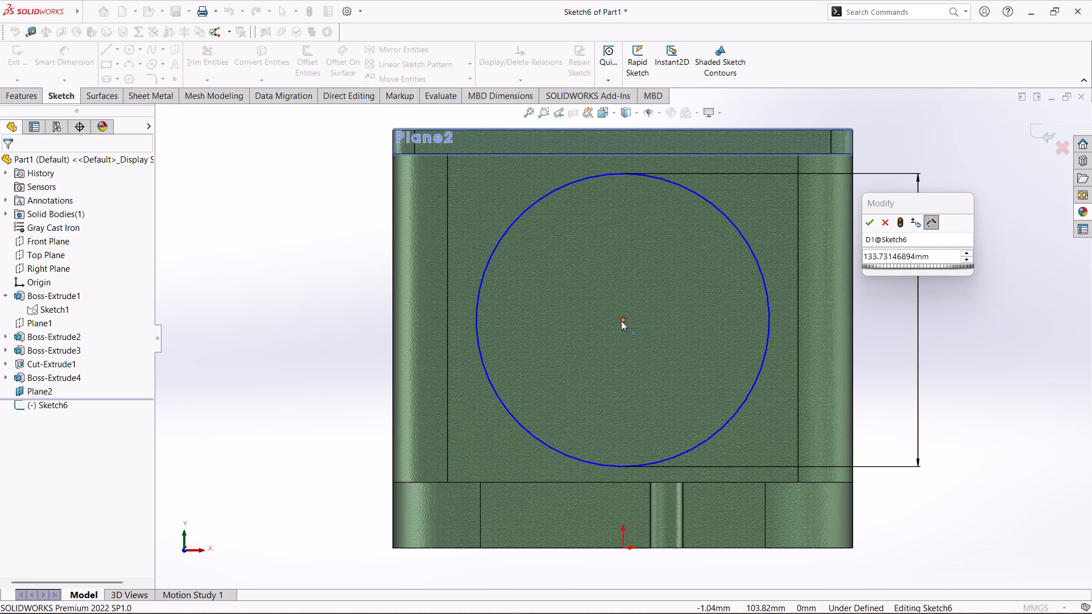
click(621, 321)
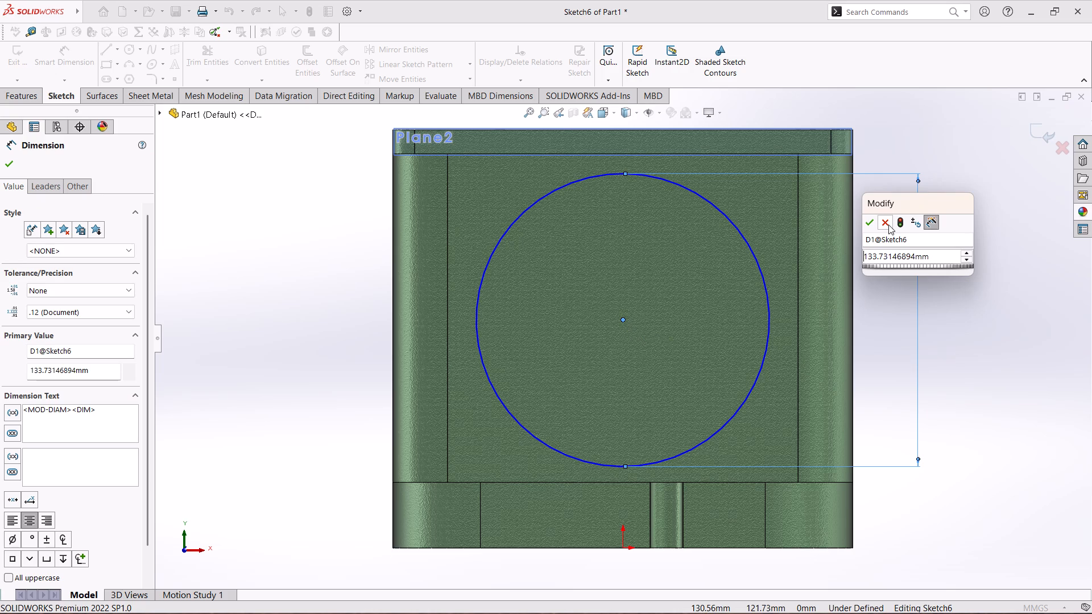
click(888, 225)
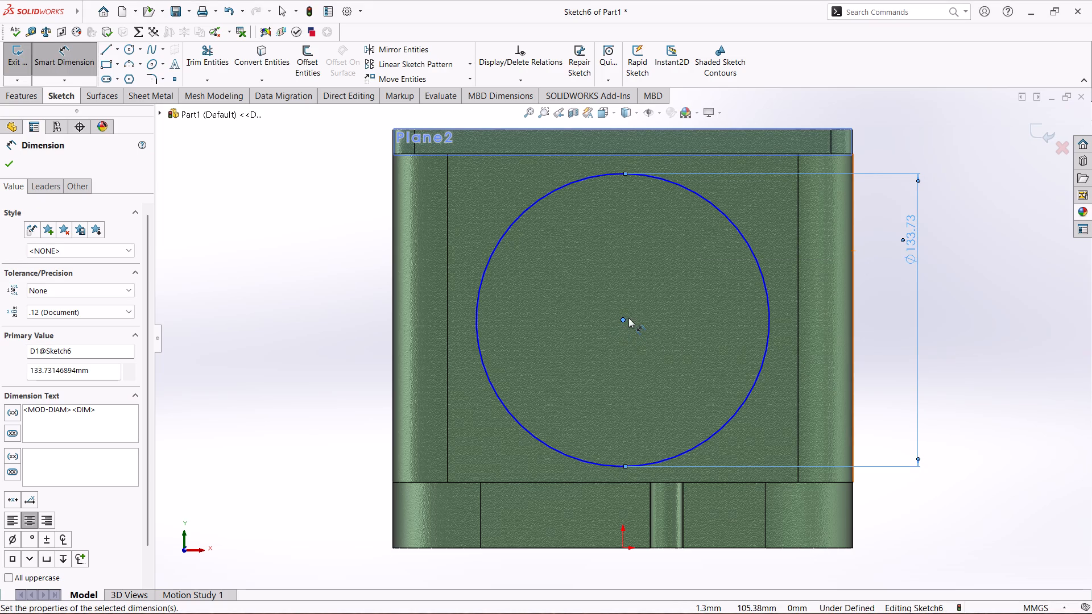
Dimension the circle's centre 135 mm vertically from the origin.
click(622, 318)
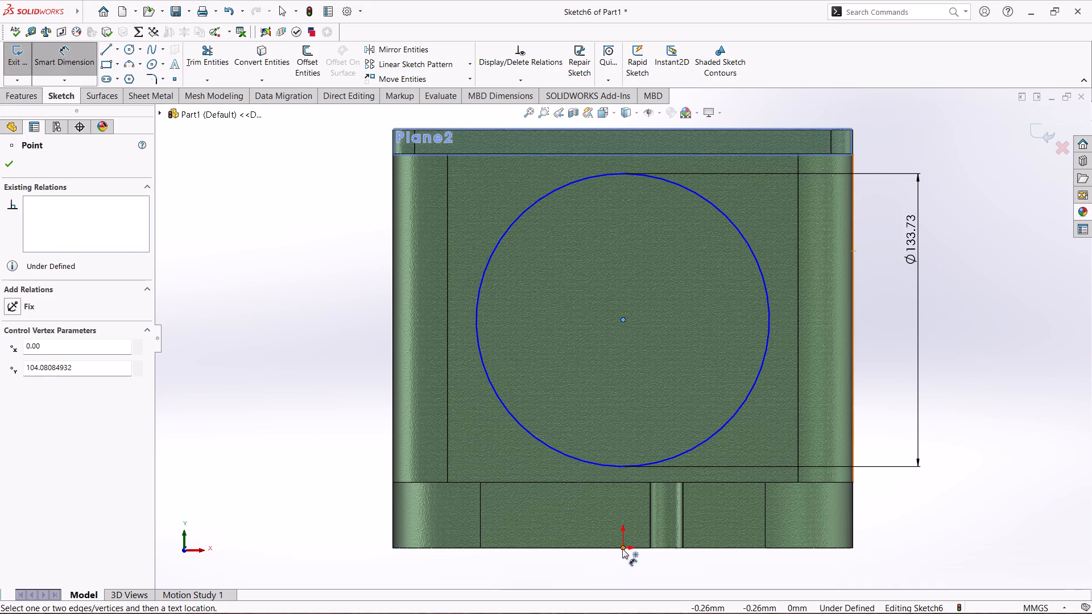
click(622, 549)
click(952, 490)
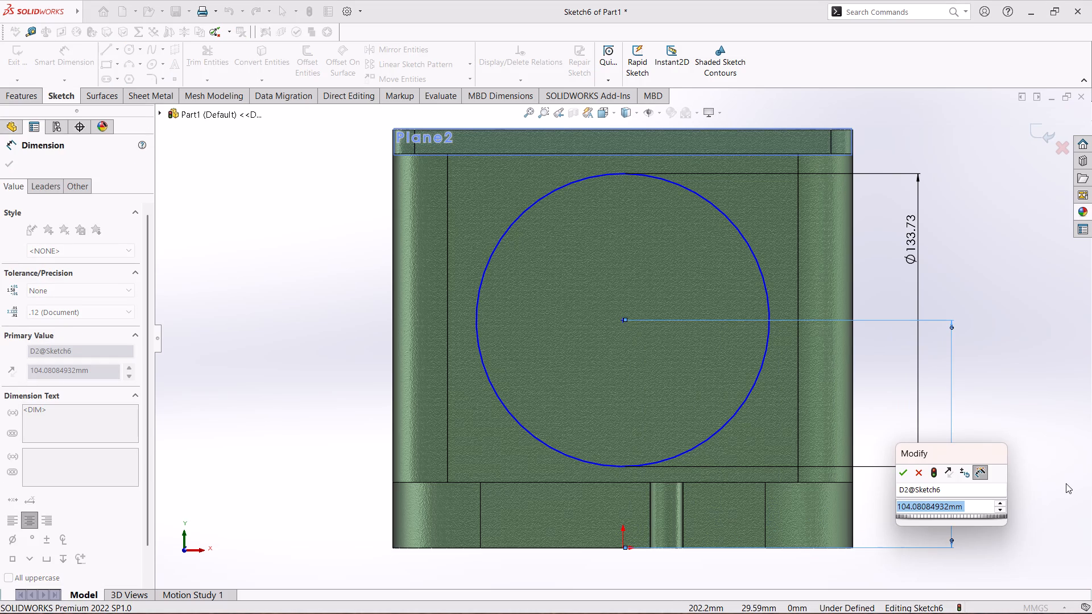
text(135)
key(Return)
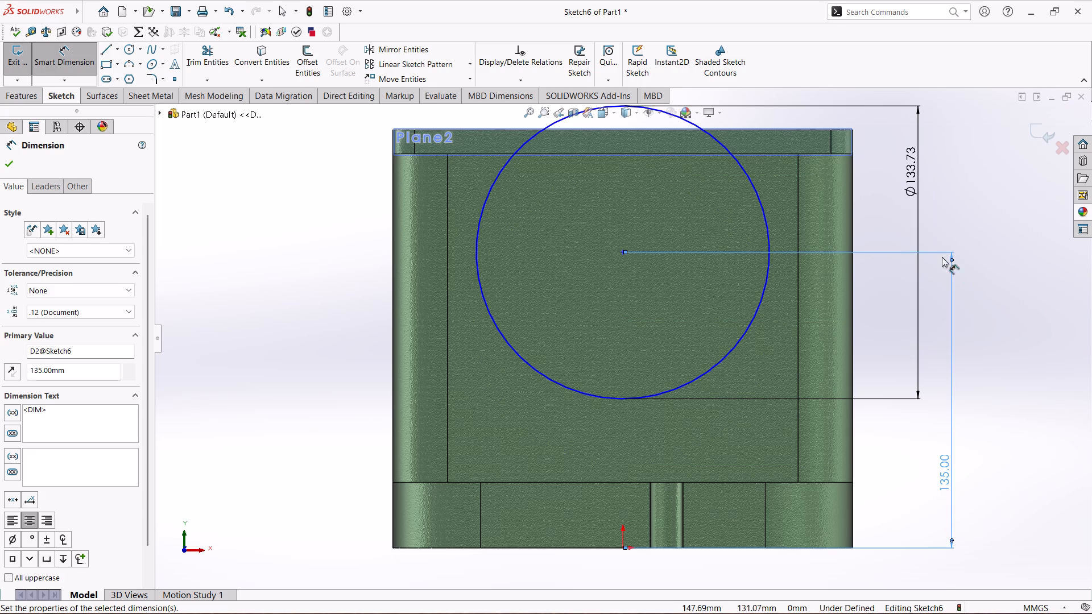
Set the circle's diameter to 120 mm.
double_click(909, 182)
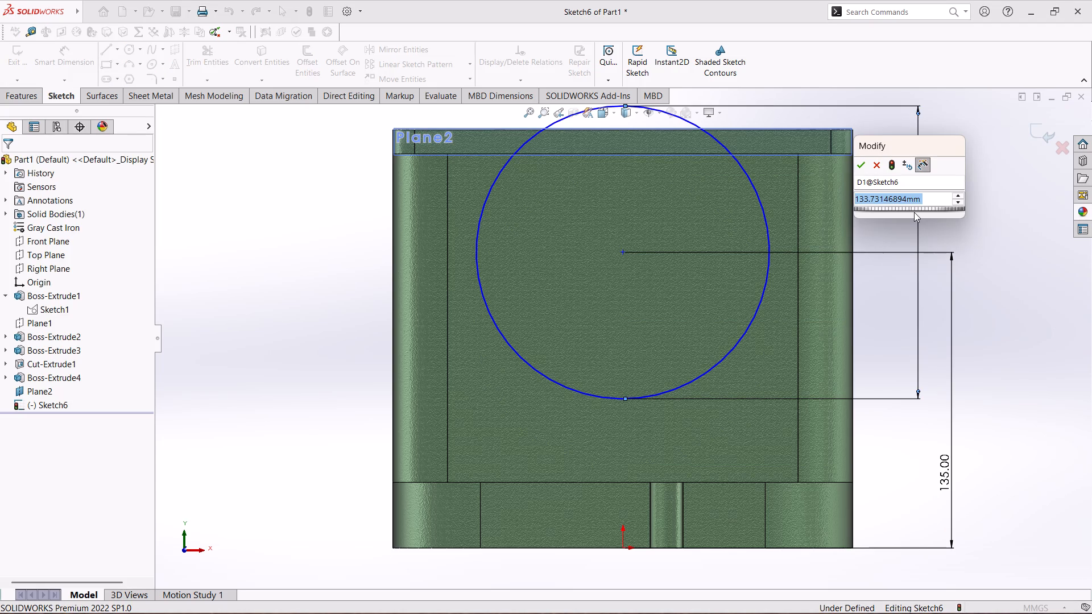
text(120)
key(Return)
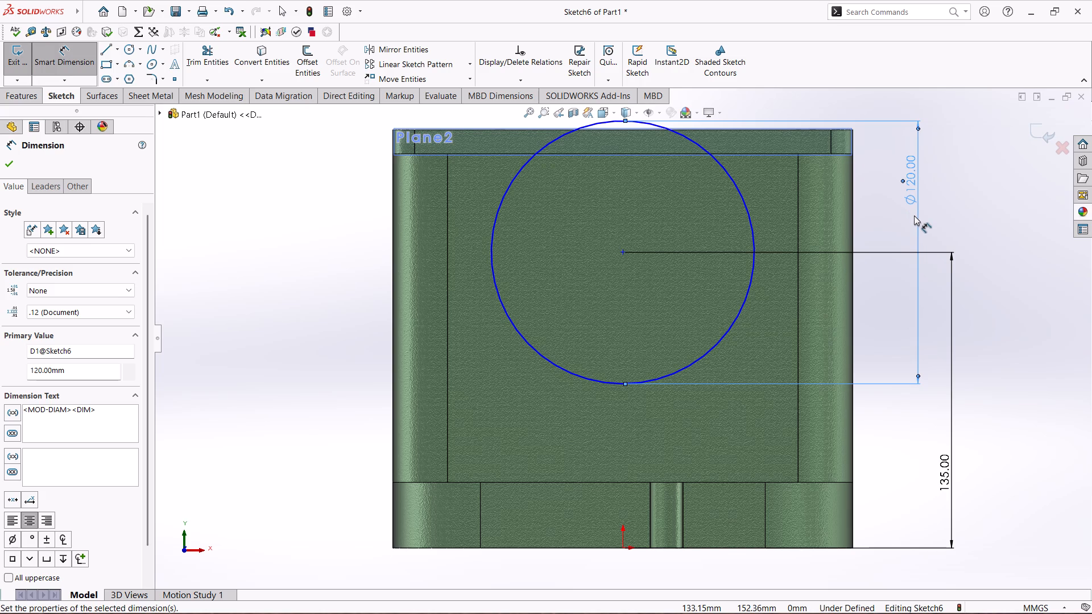
Dimension the horizontal distance from the circle's centre to the body's outer vertical edge, placing the dimension below the base.
click(622, 252)
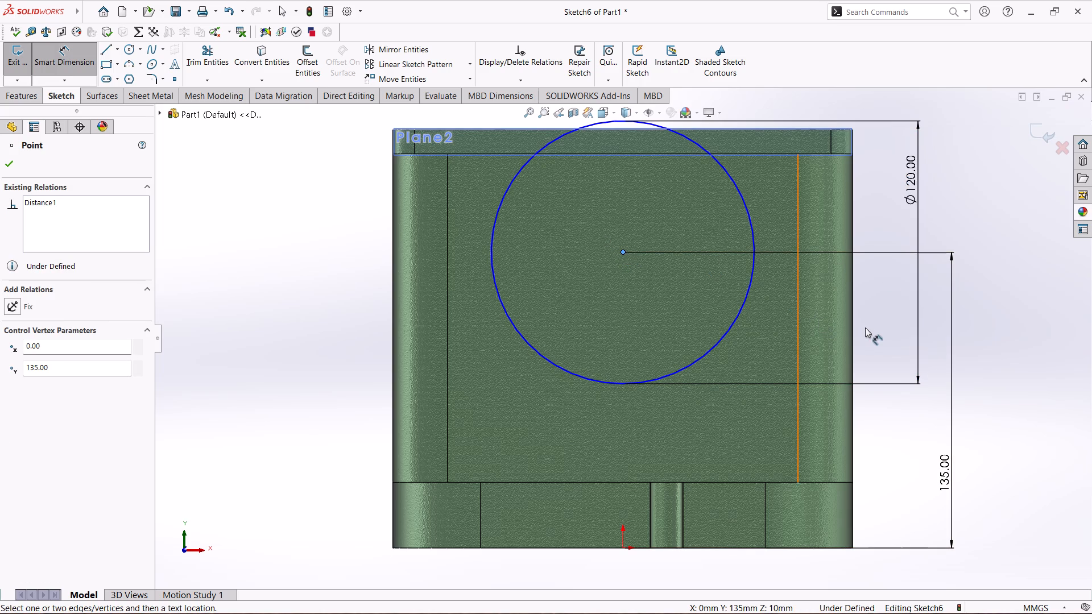
click(853, 333)
click(856, 576)
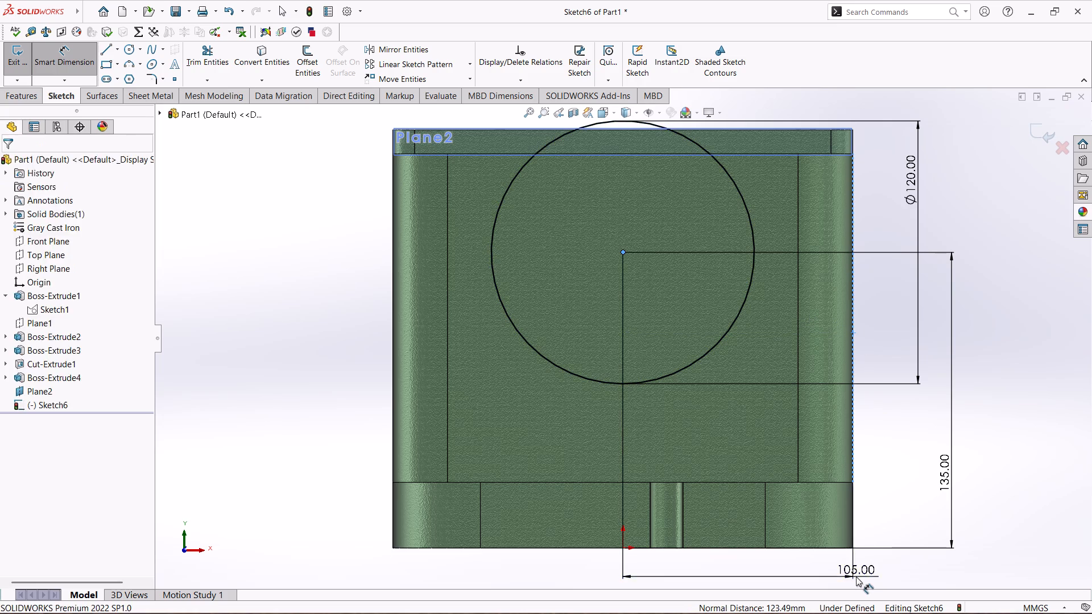
key(Return)
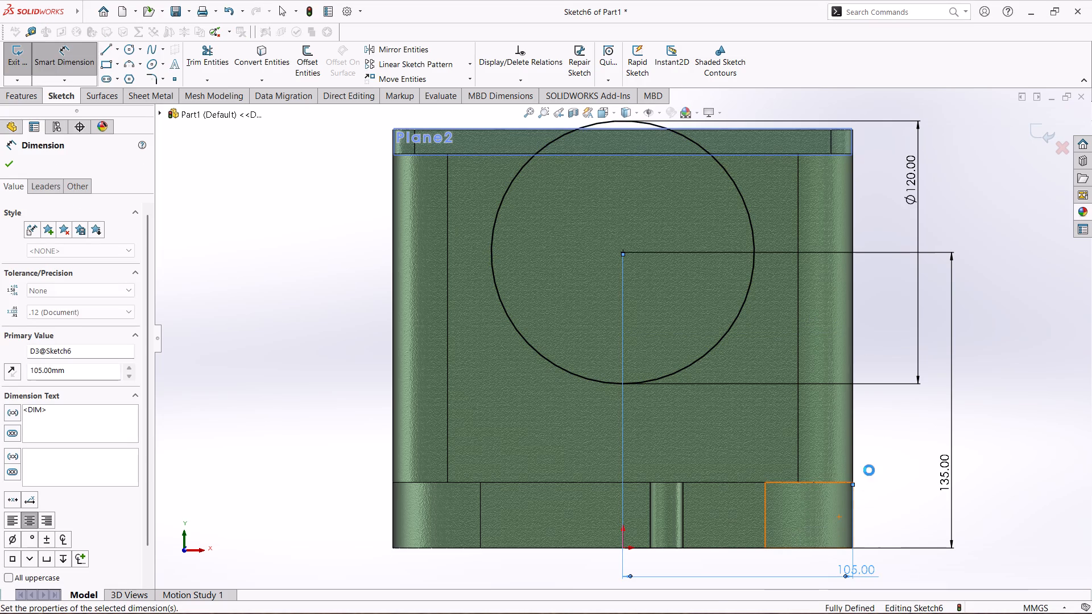
scroll(891, 502, up, 2)
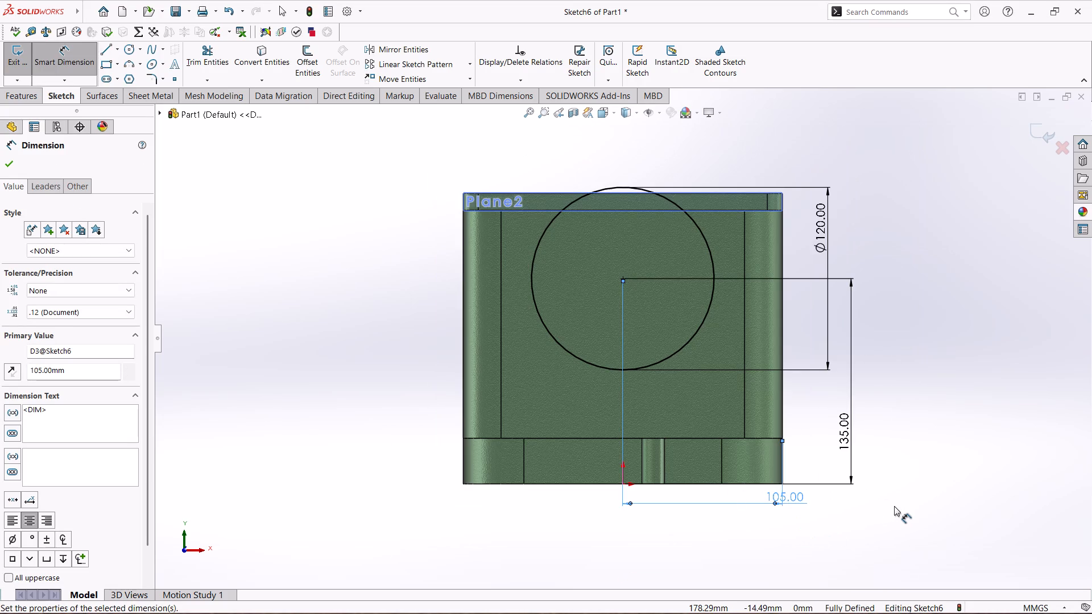
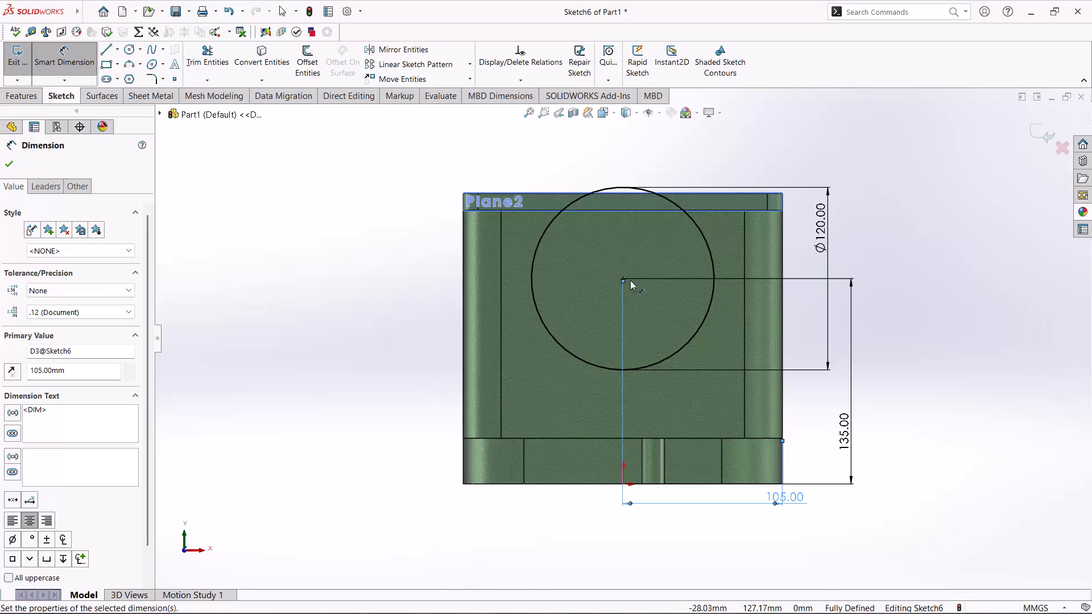
Sketch a line about 52 mm long across the upper part of the circle, just below the flange's top edge.
scroll(731, 288, down, 1)
scroll(721, 293, up, 2)
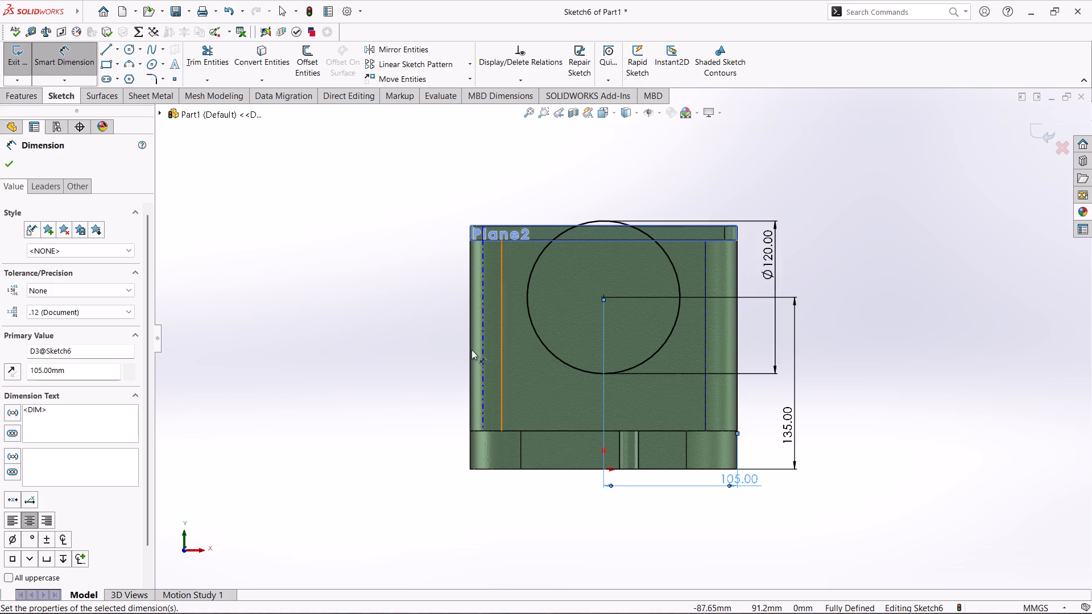
scroll(602, 216, down, 4)
scroll(540, 281, down, 5)
scroll(711, 253, up, 2)
scroll(820, 214, down, 3)
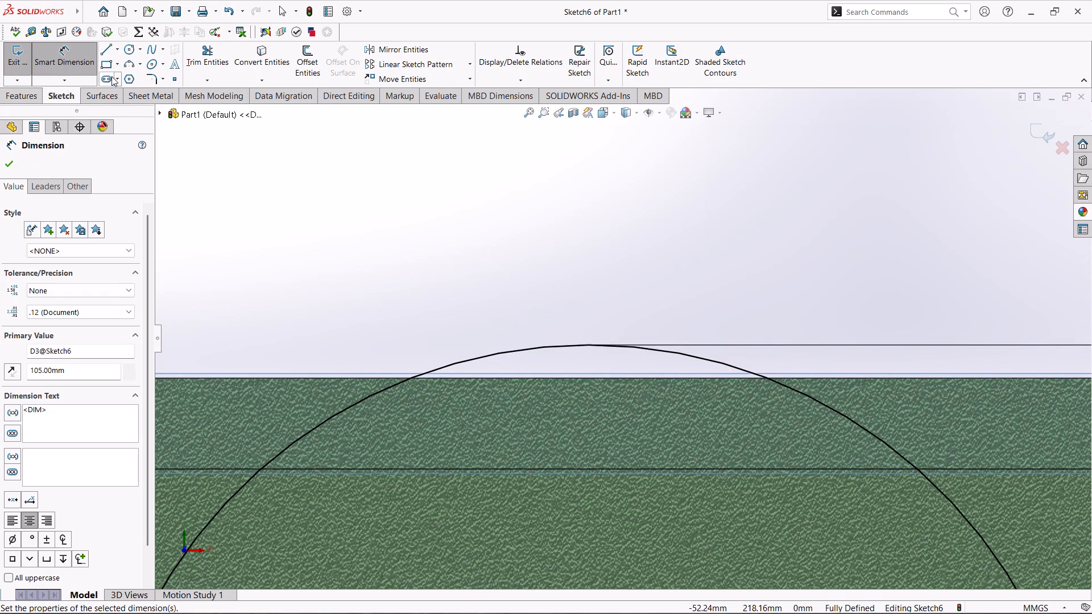
click(111, 52)
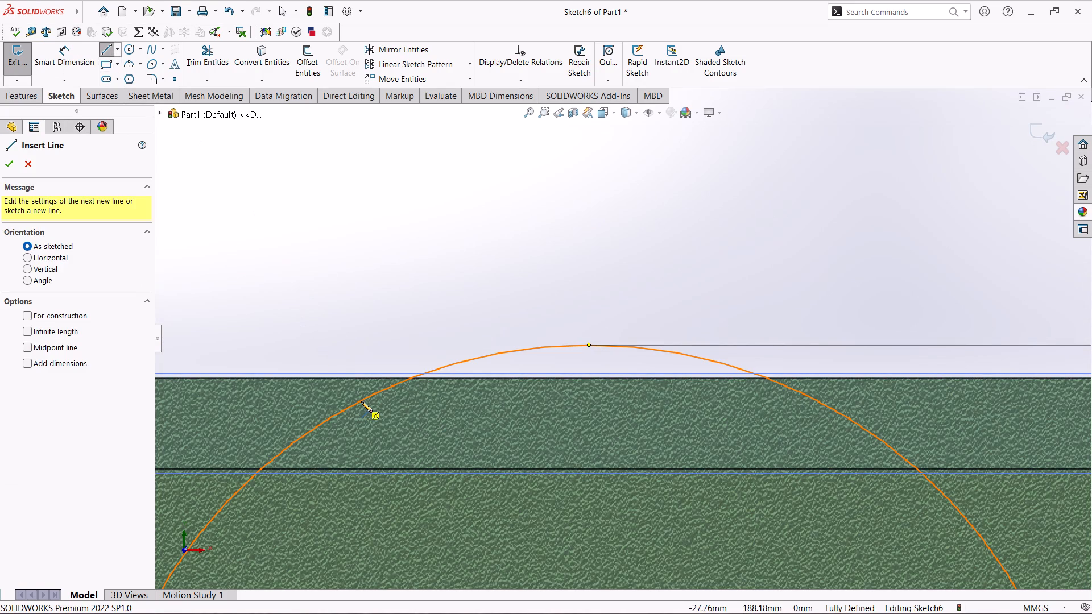
click(361, 401)
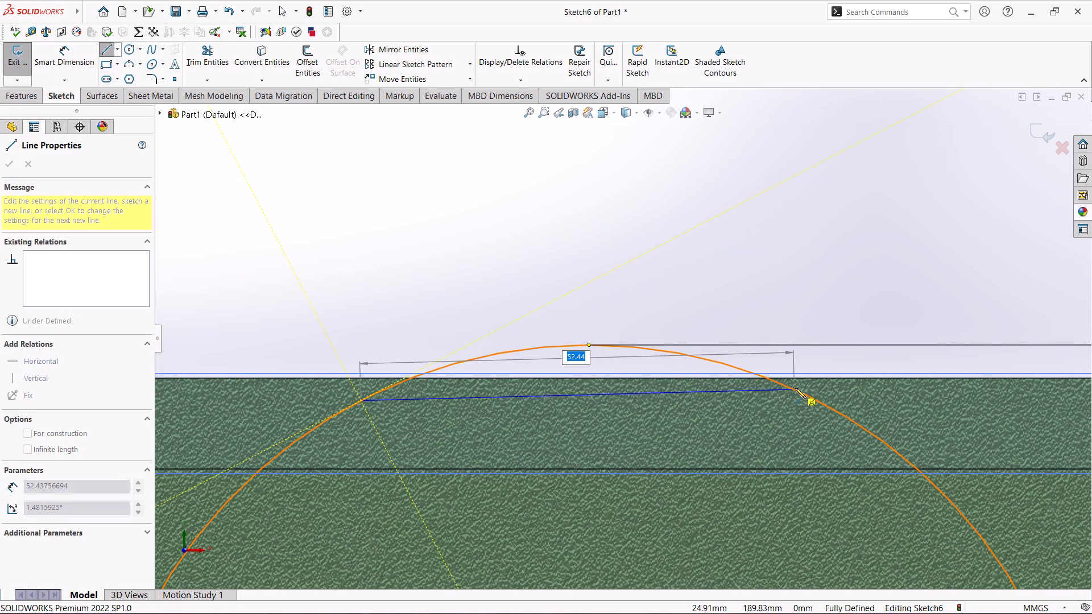
click(792, 392)
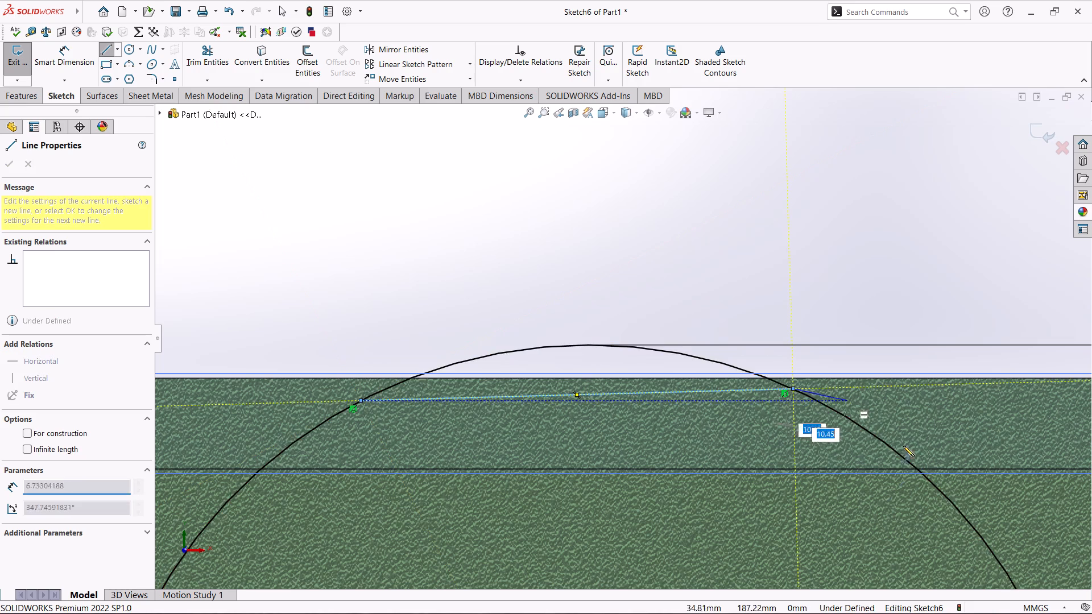
key(Escape)
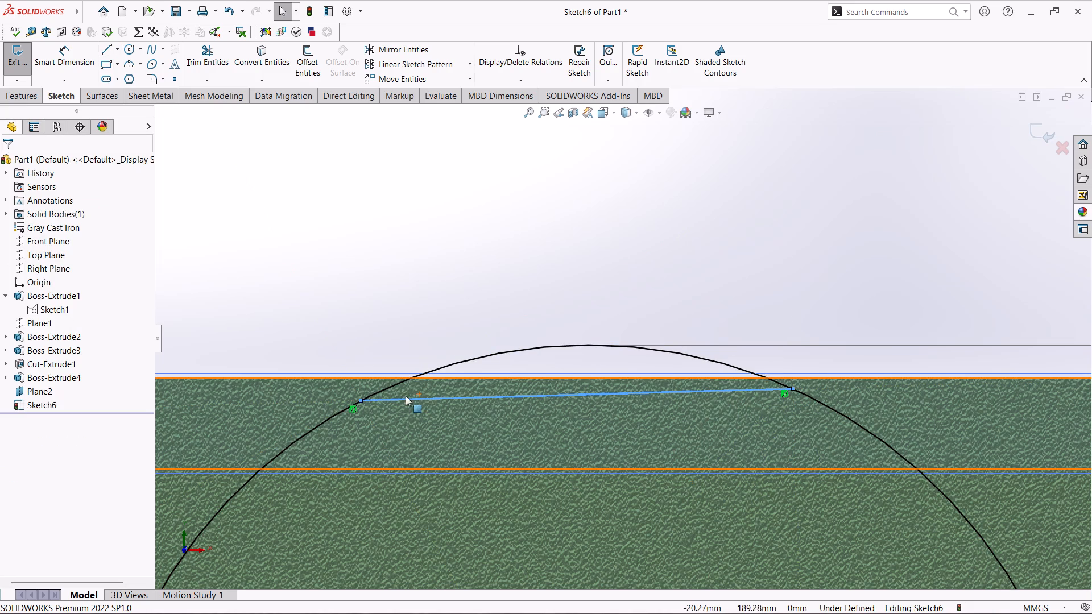
Apply a horizontal relation to the line crossing the circle.
click(522, 393)
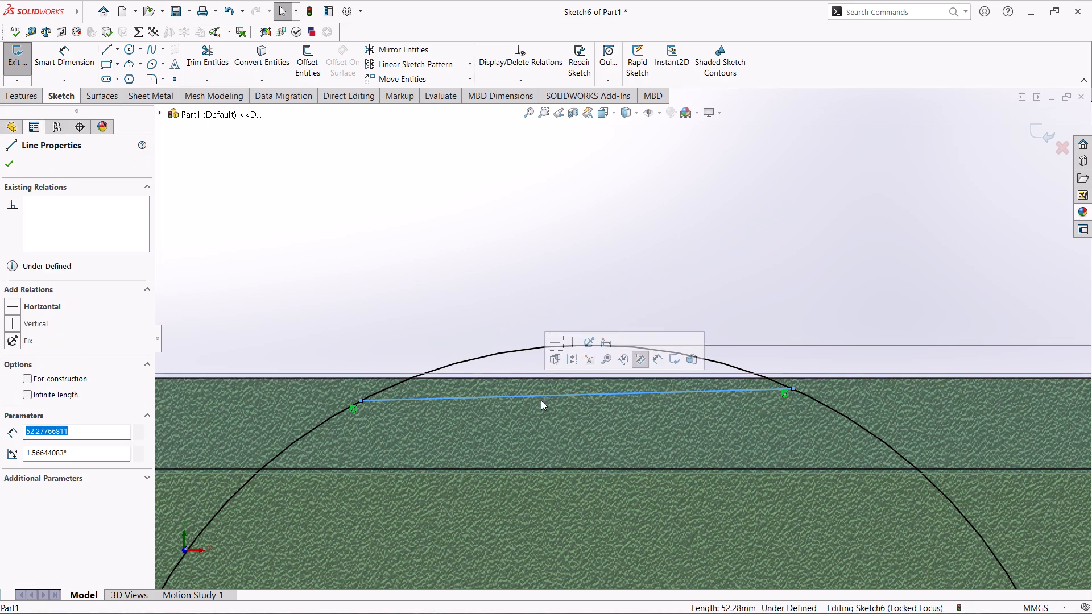
click(11, 306)
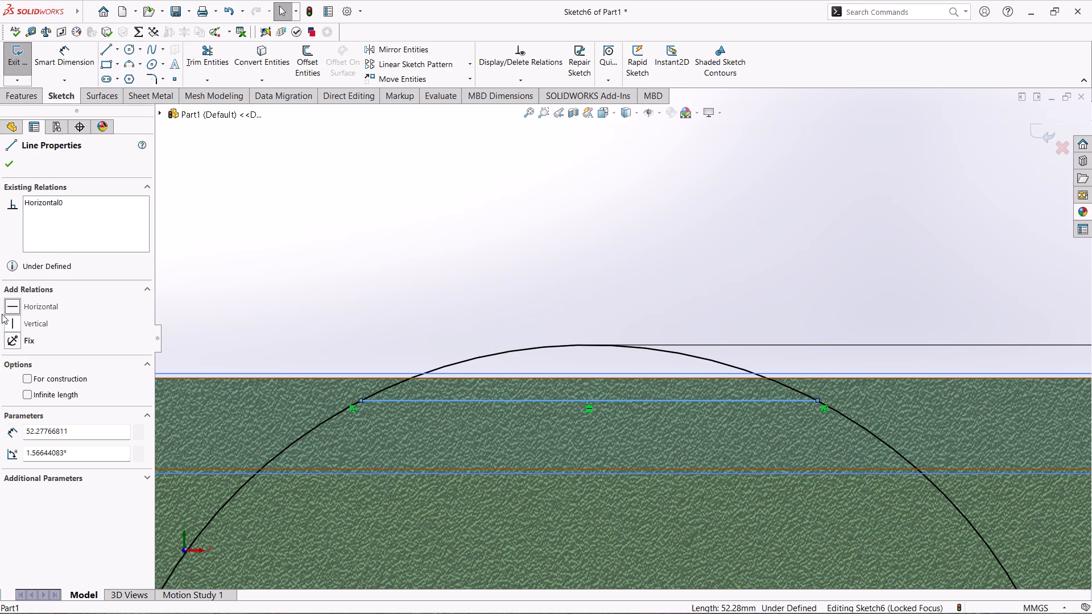
click(10, 169)
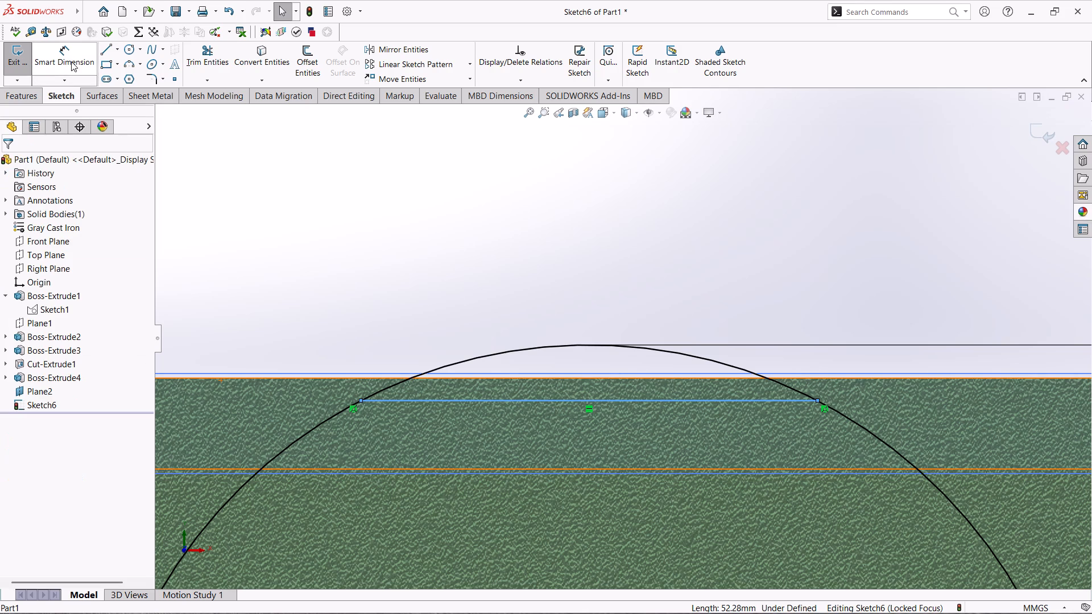
Dimension the horizontal line 1 mm below the flange's top edge.
click(73, 57)
click(452, 399)
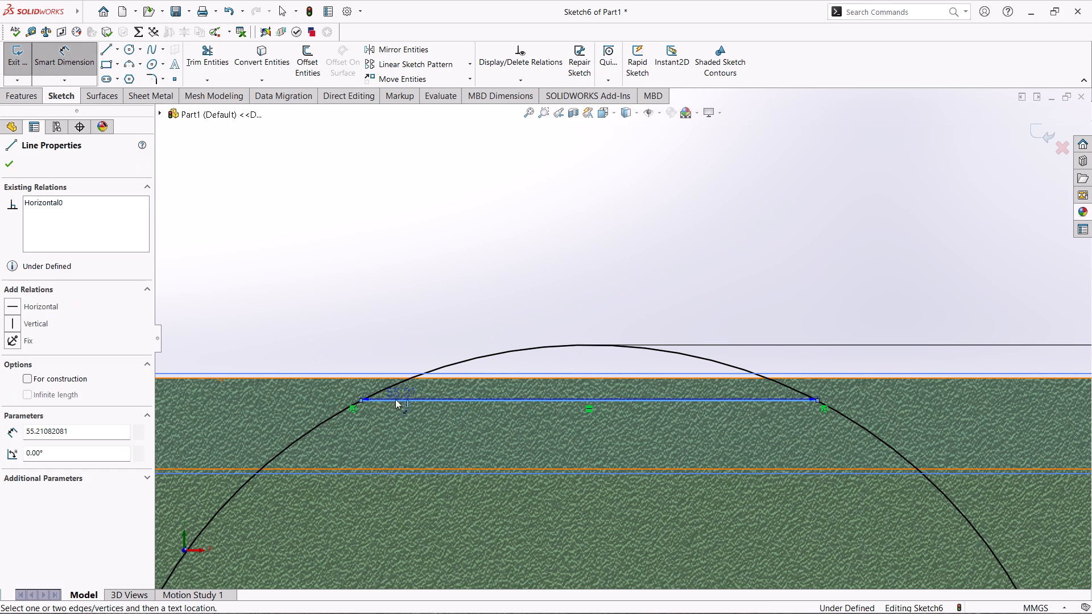
scroll(361, 388, down, 3)
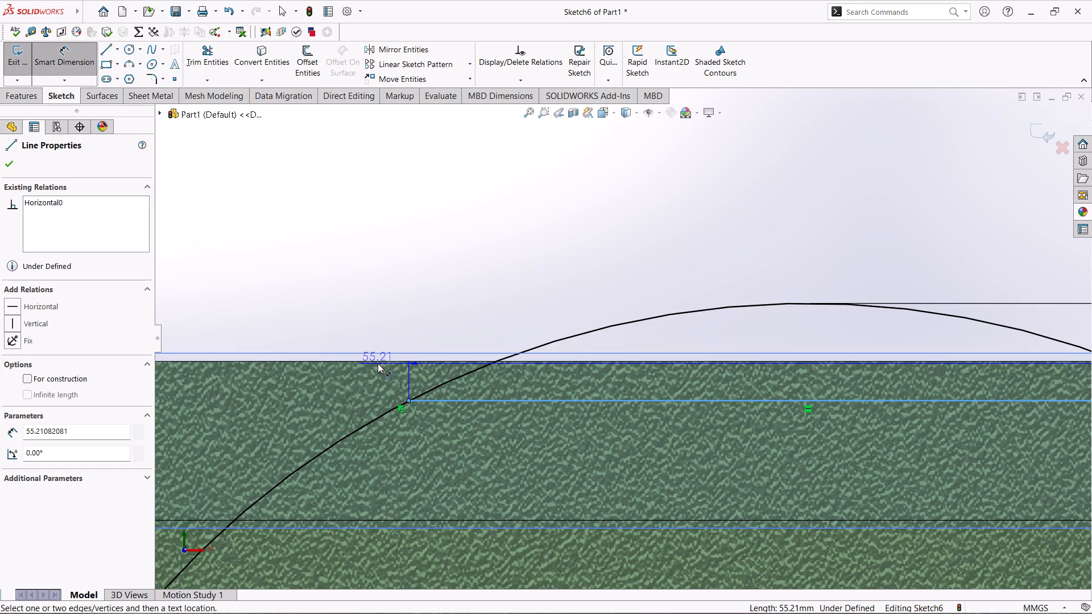
click(378, 362)
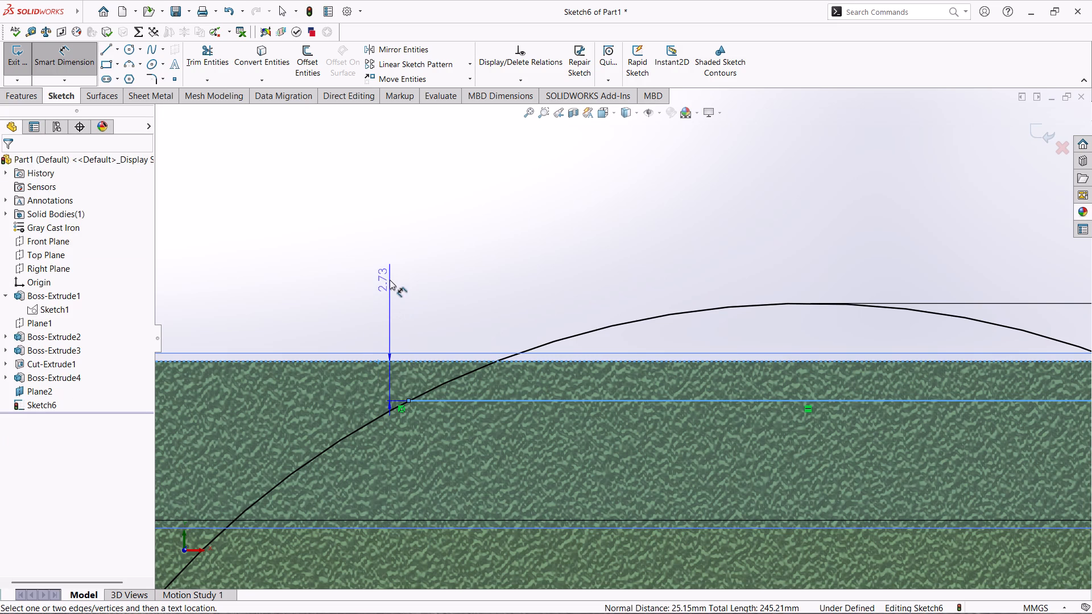
click(390, 280)
key(1)
key(Return)
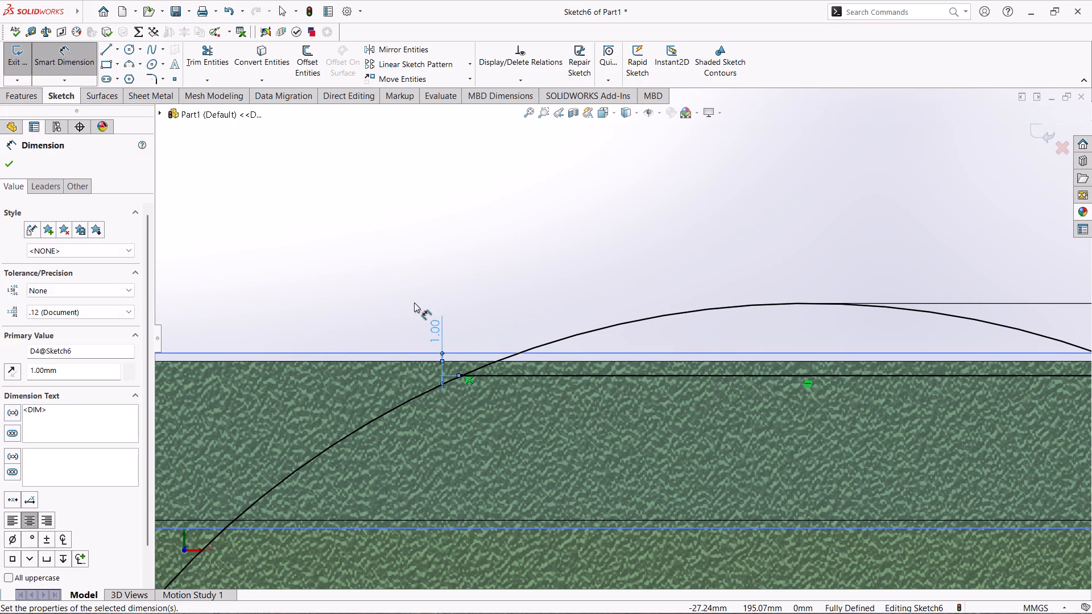
scroll(666, 233, up, 6)
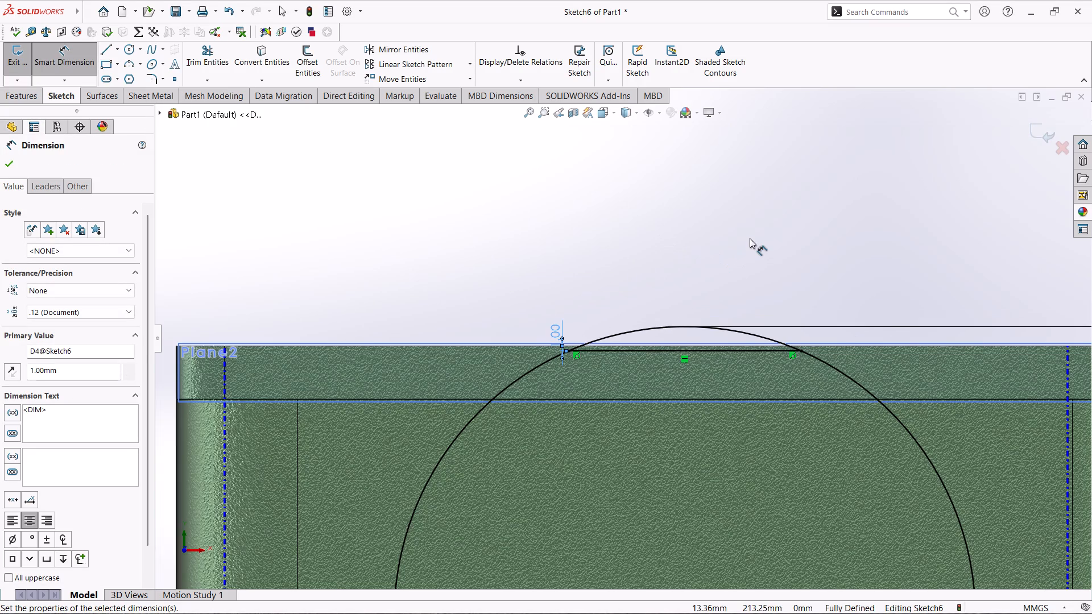
scroll(750, 238, down, 1)
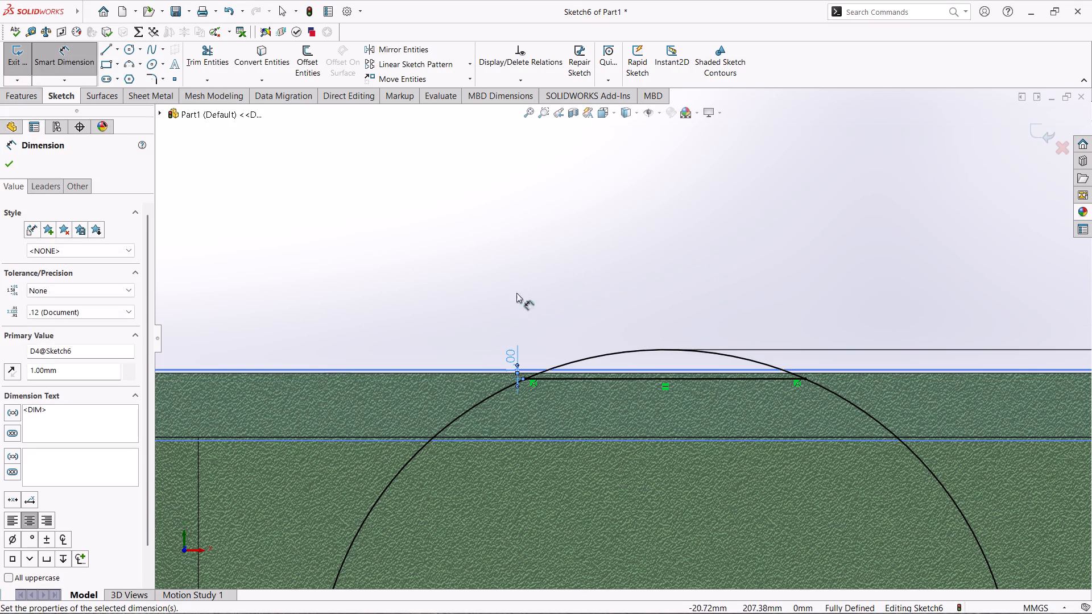
click(7, 163)
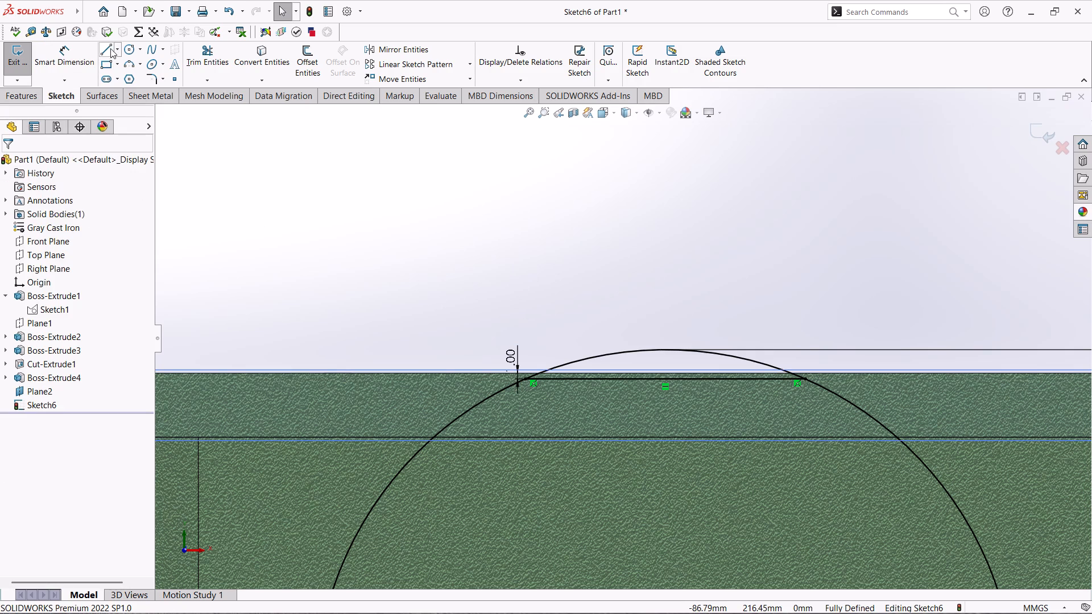
Power-trim the circle's arc above the horizontal line to leave a flat-topped profile.
click(210, 50)
drag(610, 326, 671, 349)
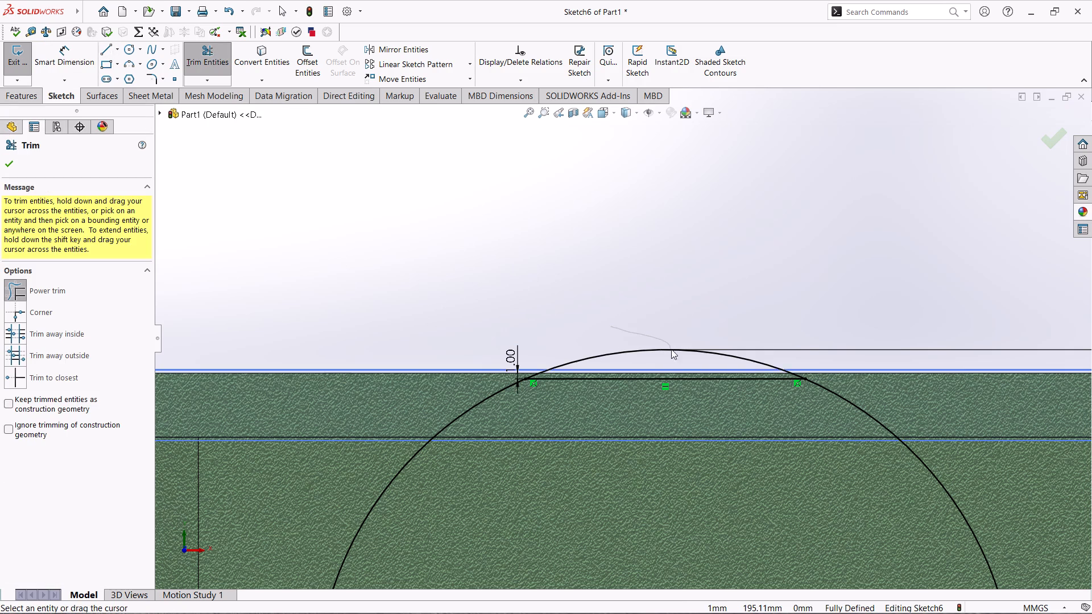
drag(671, 349, 681, 359)
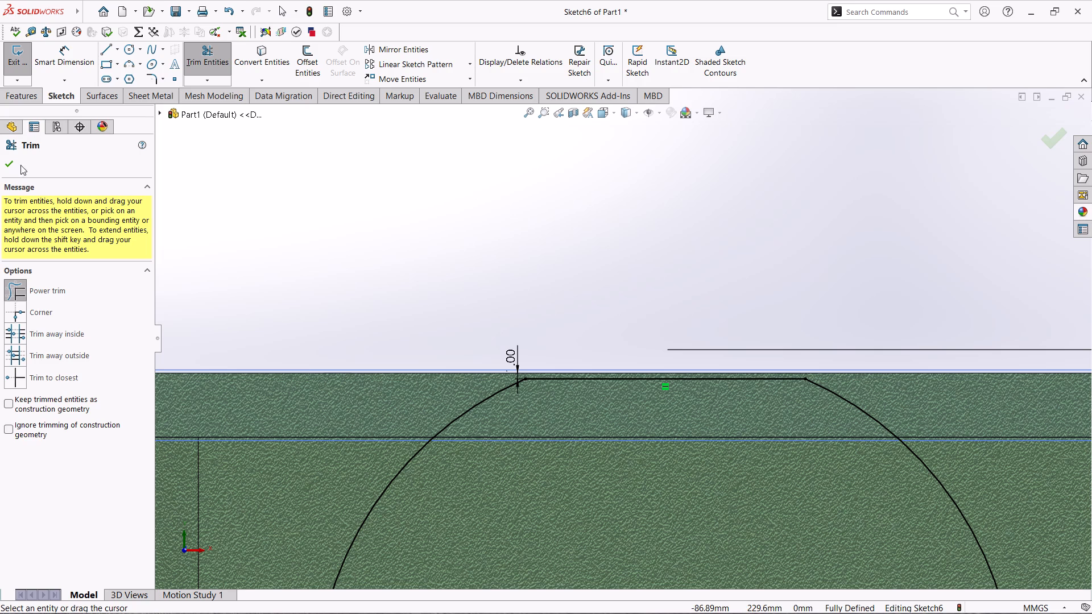
click(4, 165)
Extrude the flat-topped circle as a boss in the reversed direction toward the body, using Up To Next with merged result.
click(10, 102)
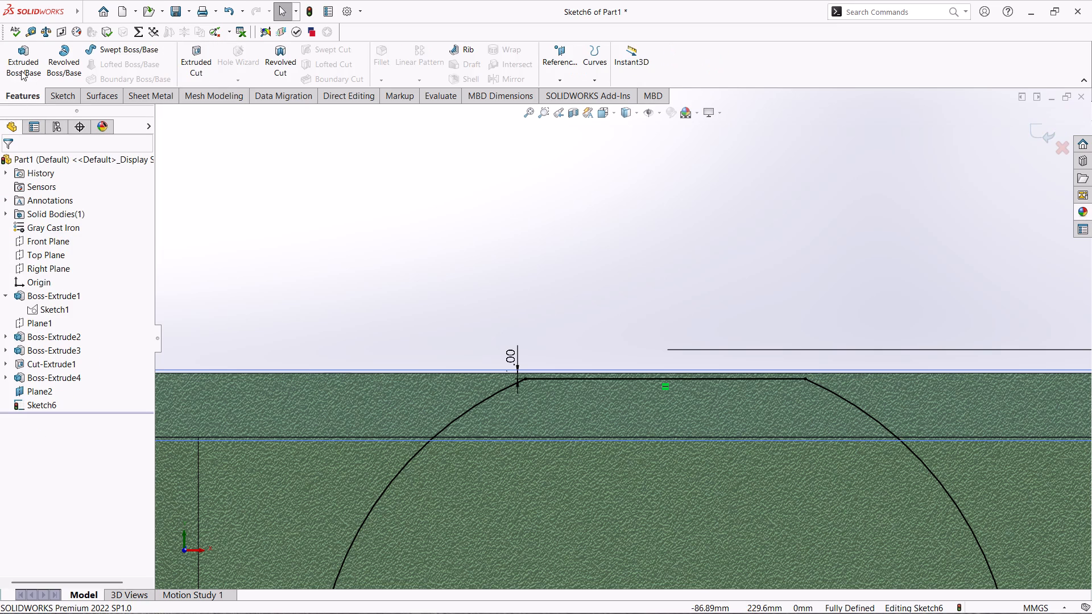
click(21, 70)
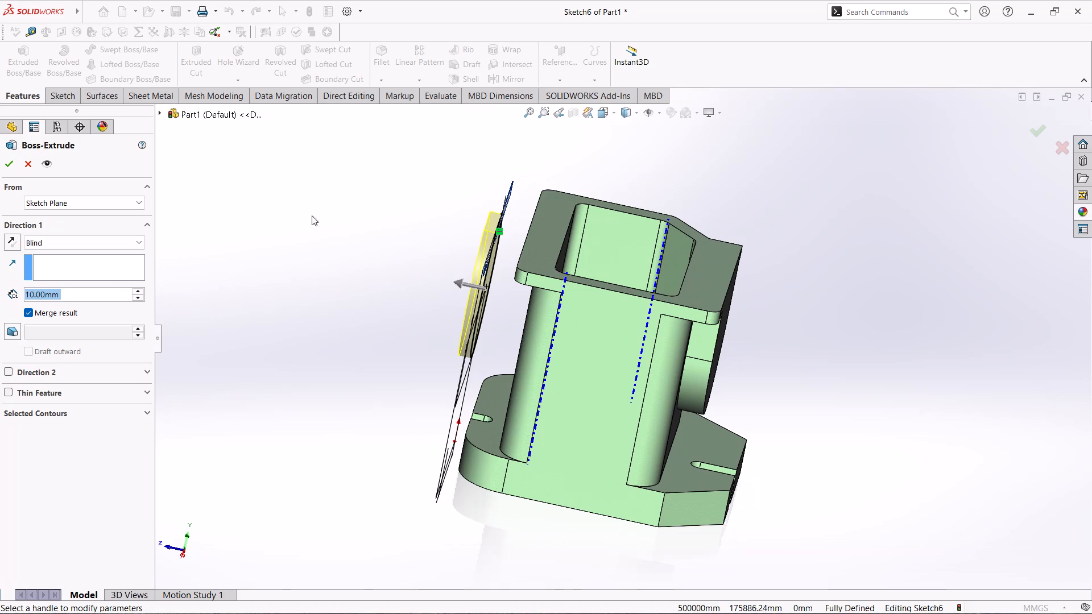
click(64, 250)
click(102, 243)
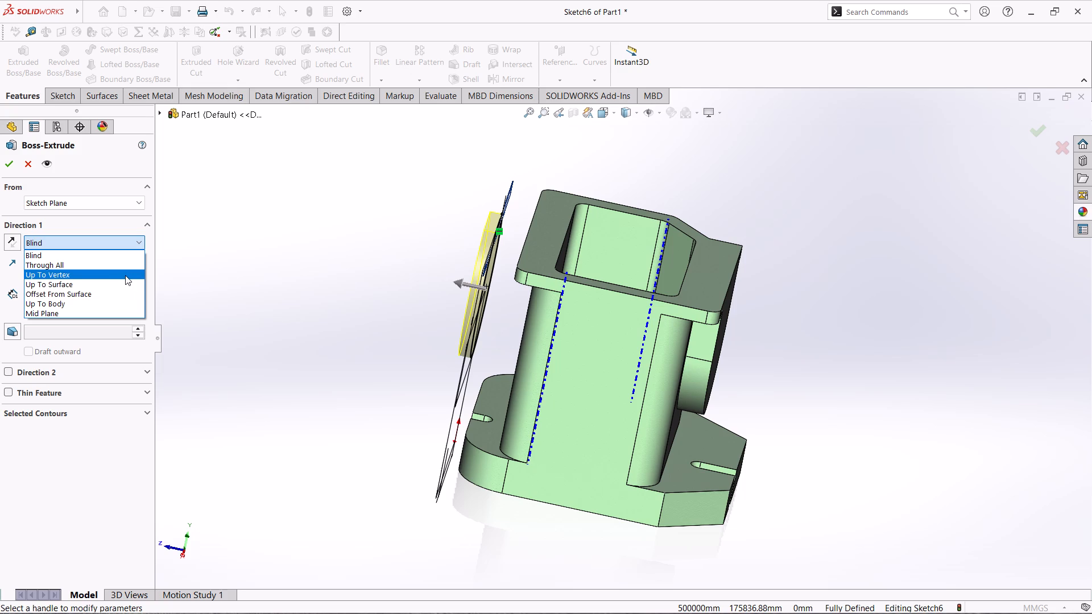
click(123, 286)
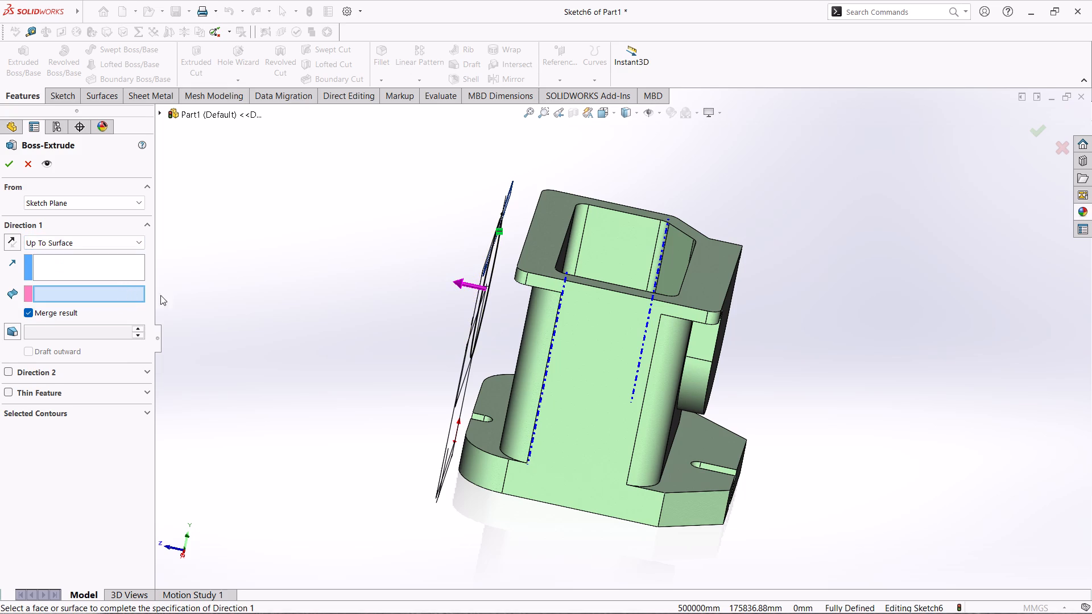
click(8, 237)
scroll(355, 314, down, 1)
middle_drag(355, 314, 373, 316)
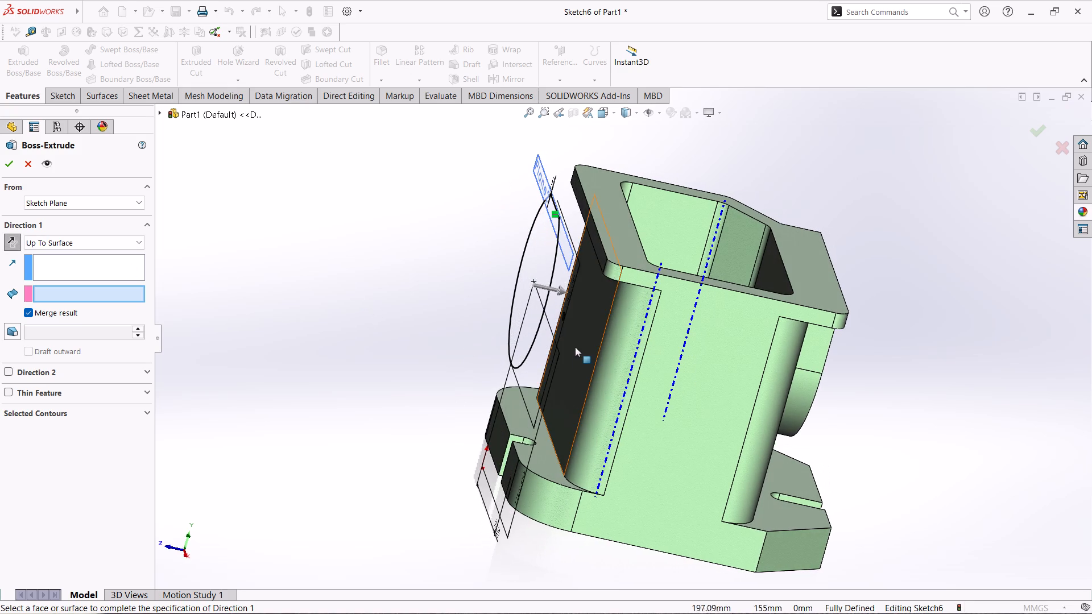
click(584, 325)
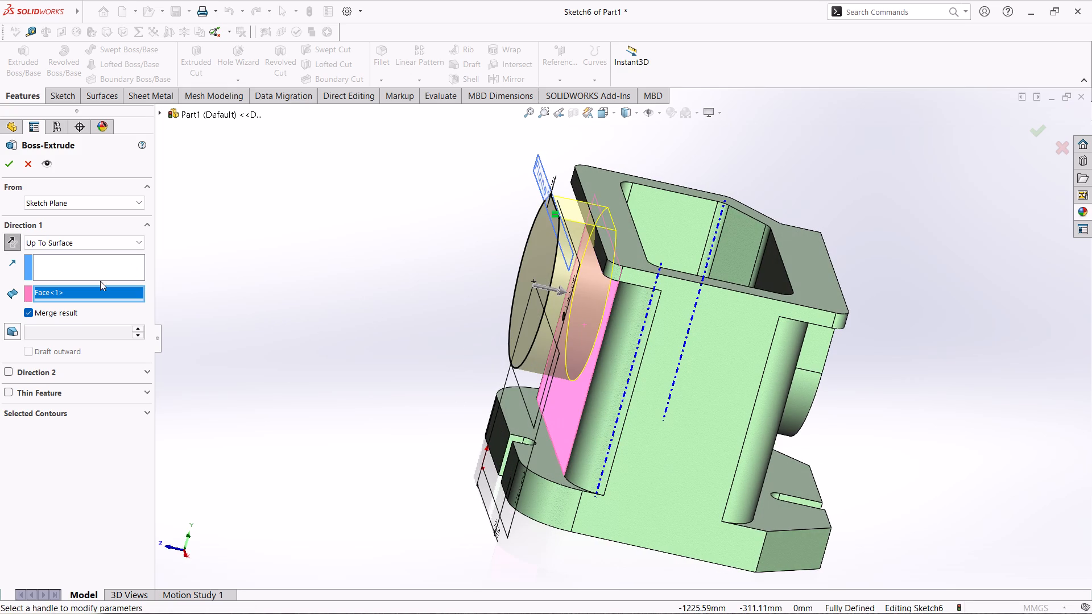
click(92, 237)
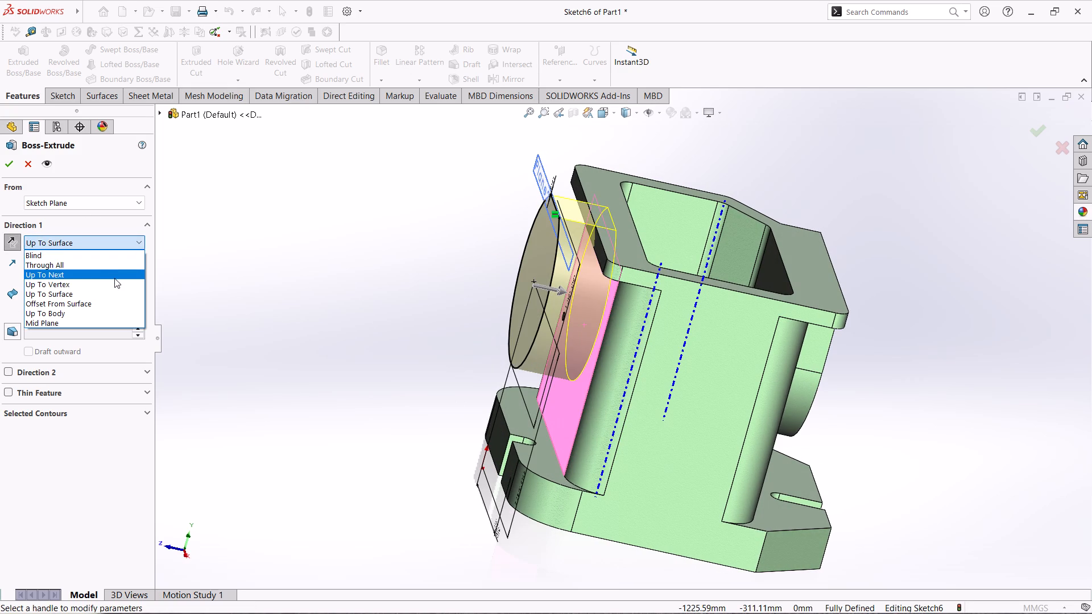
click(114, 278)
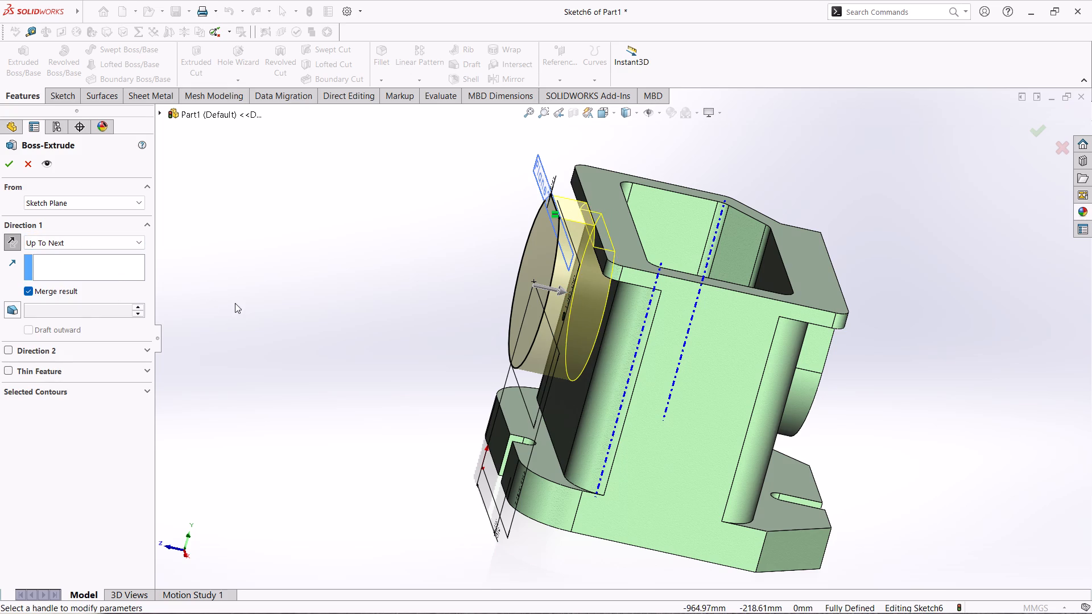
click(6, 168)
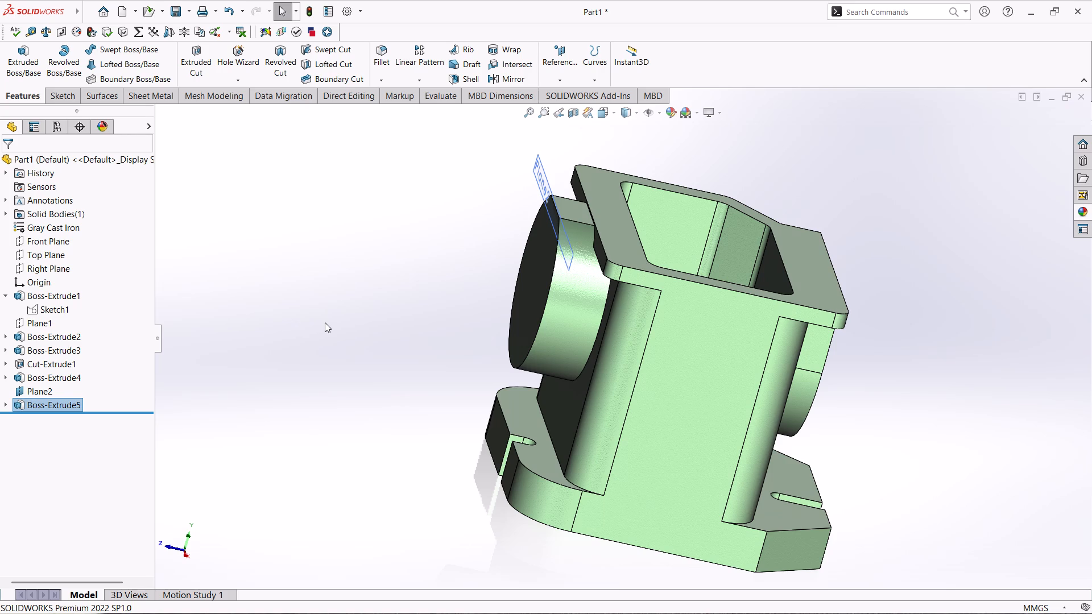
Open a new sketch on the flat outer end face of the round boss.
click(529, 292)
click(576, 262)
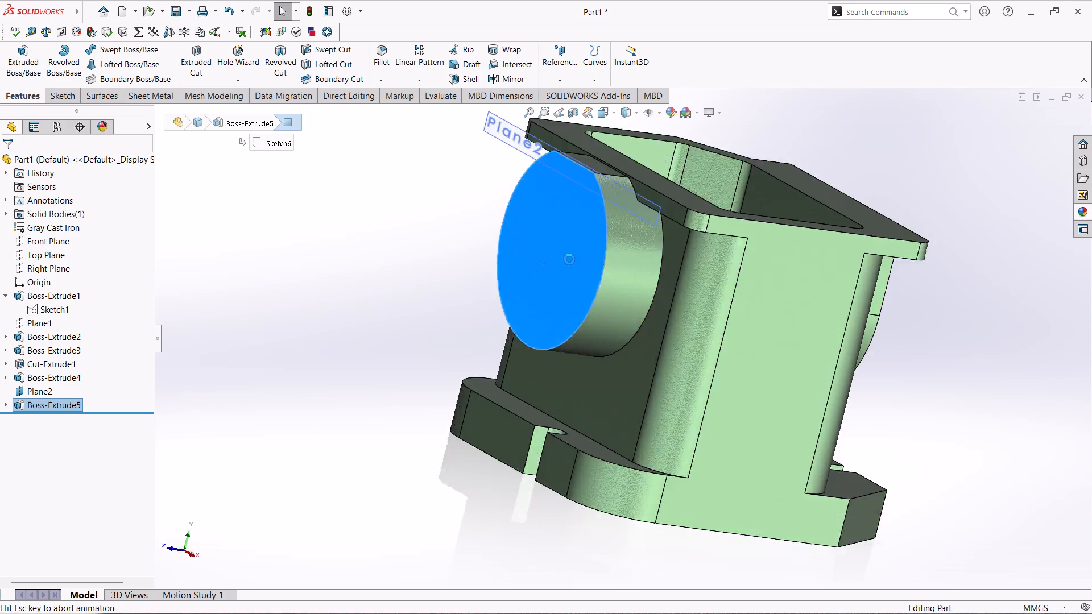
Hide the offset reference plane Plane2.
right_click(432, 136)
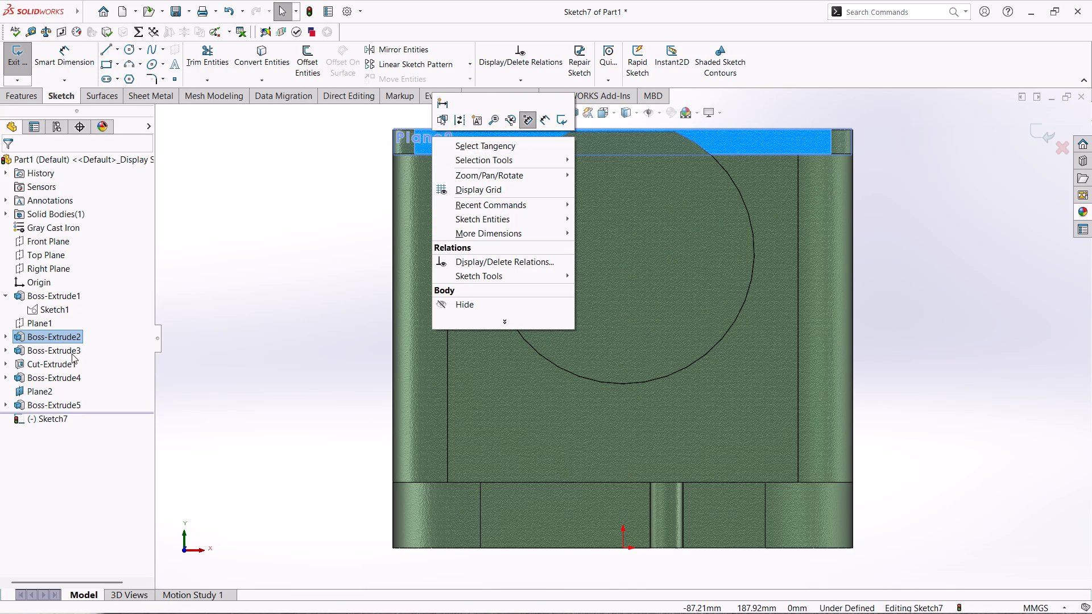
click(36, 393)
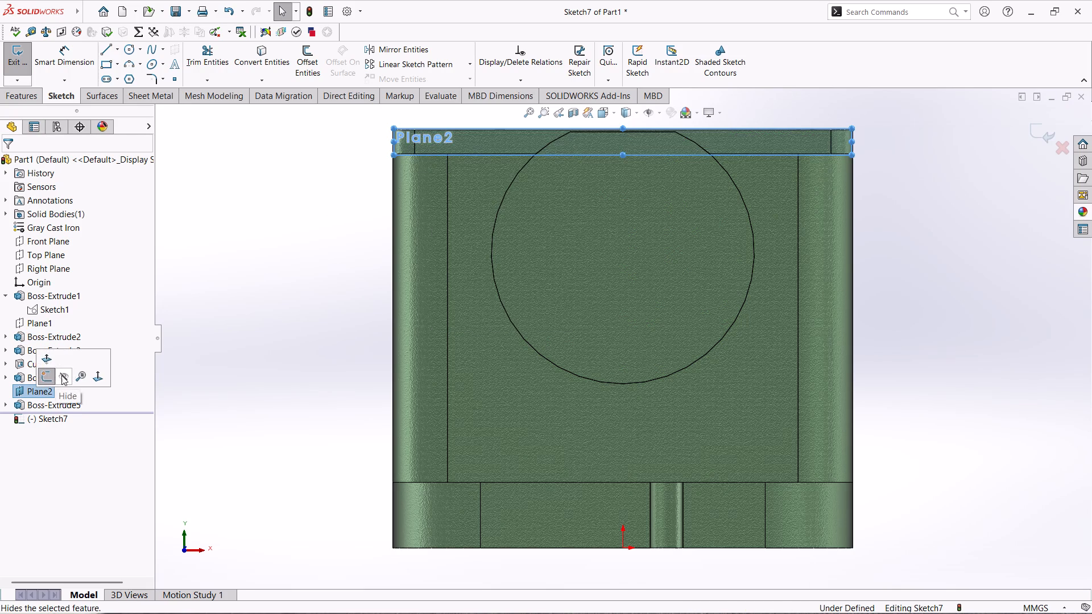
click(61, 375)
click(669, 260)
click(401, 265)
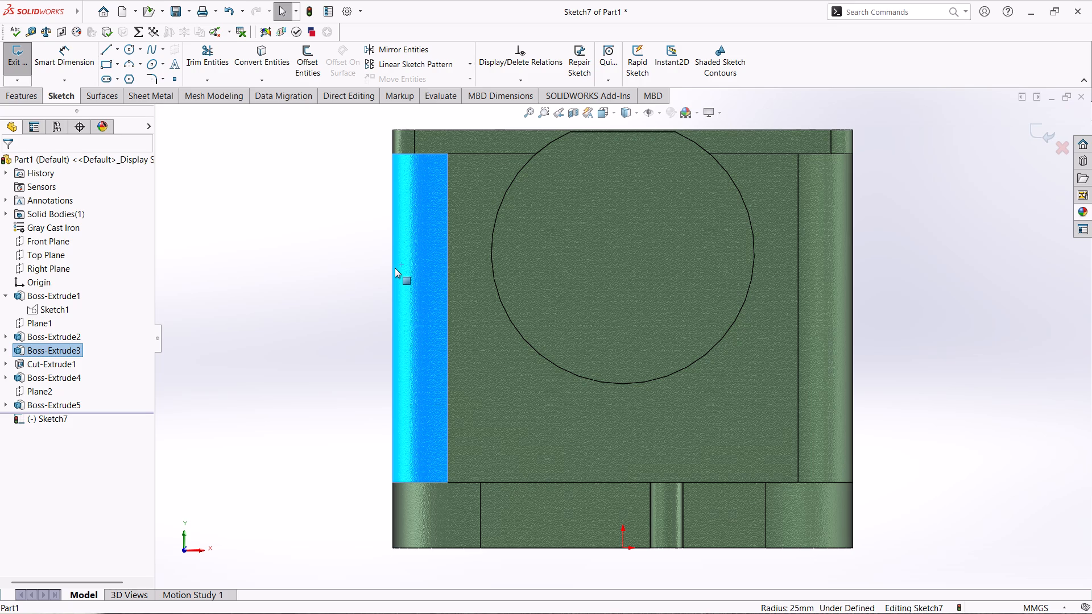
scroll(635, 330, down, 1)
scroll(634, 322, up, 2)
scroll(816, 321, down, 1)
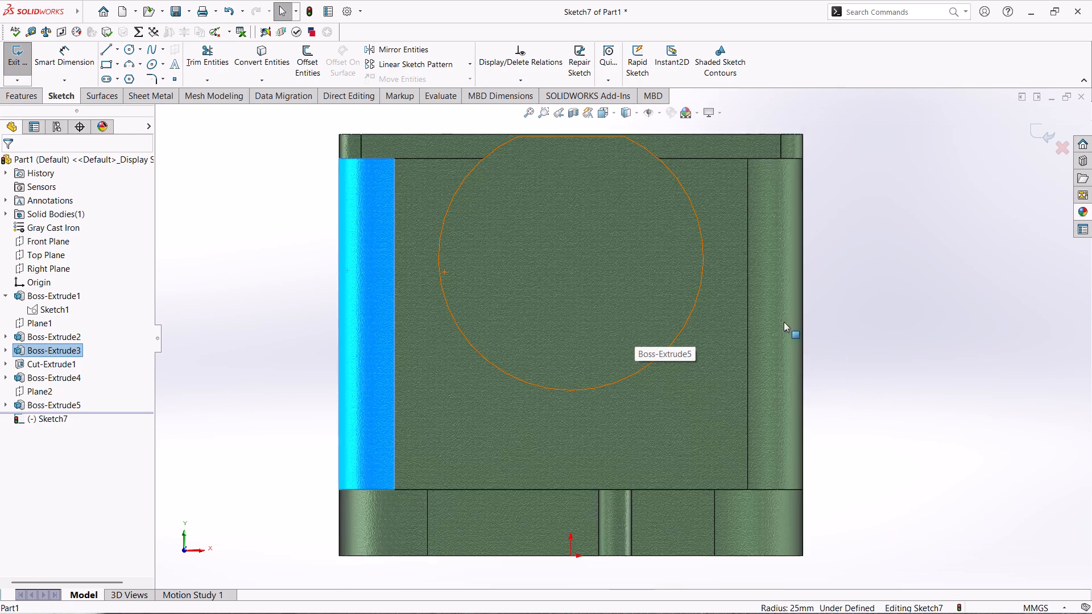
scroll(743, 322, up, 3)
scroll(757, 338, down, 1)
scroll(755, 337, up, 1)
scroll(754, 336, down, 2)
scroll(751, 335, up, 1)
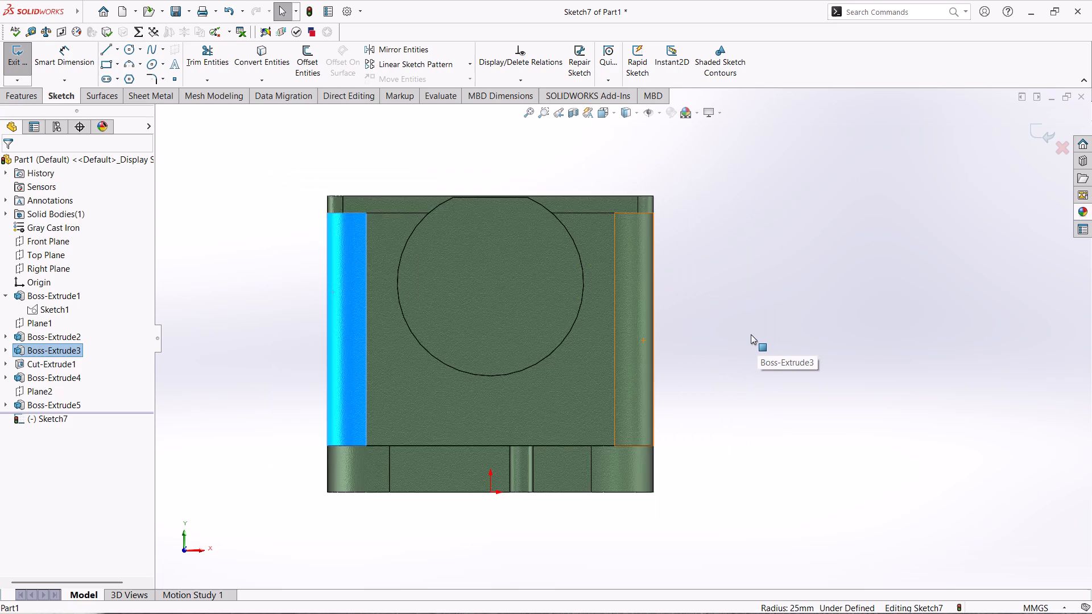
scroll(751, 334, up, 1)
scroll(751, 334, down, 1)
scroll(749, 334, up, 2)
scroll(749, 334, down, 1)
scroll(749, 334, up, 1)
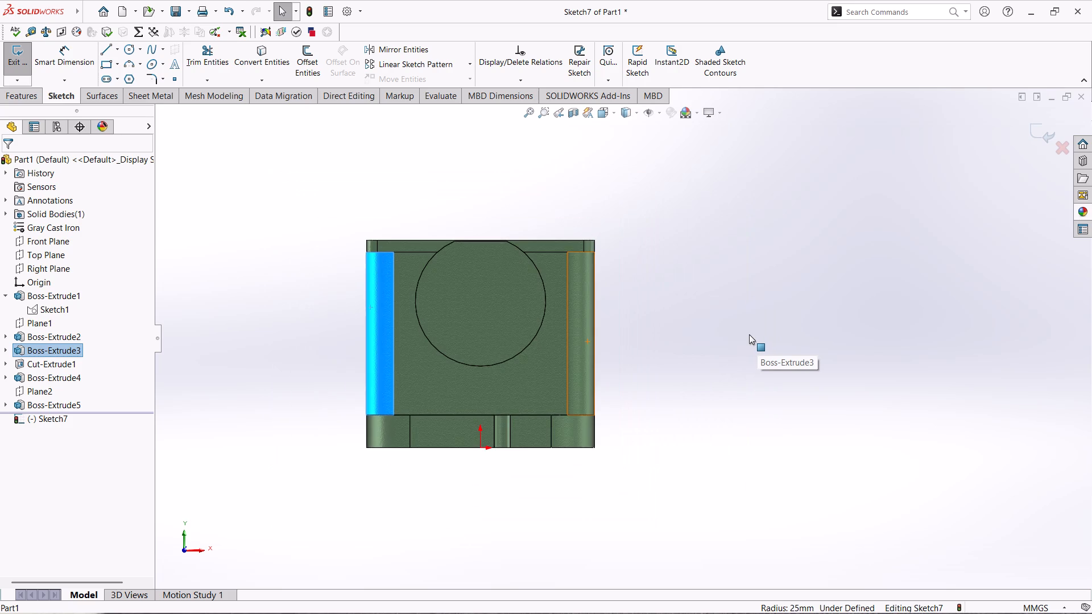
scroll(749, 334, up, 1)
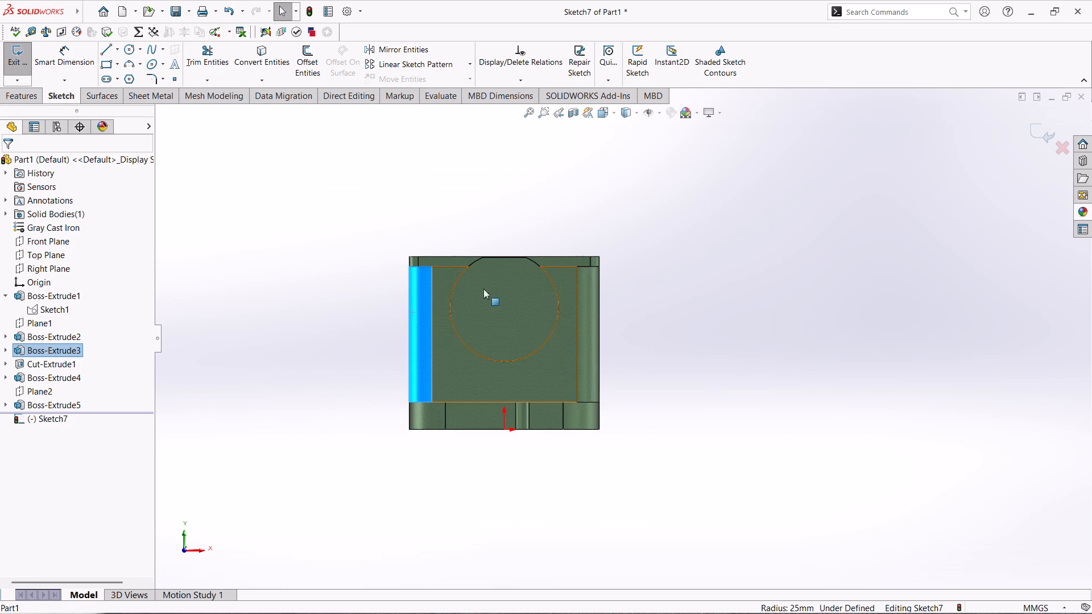
Sketch a circle of about 96 mm diameter centred on the round boss's end face.
click(307, 201)
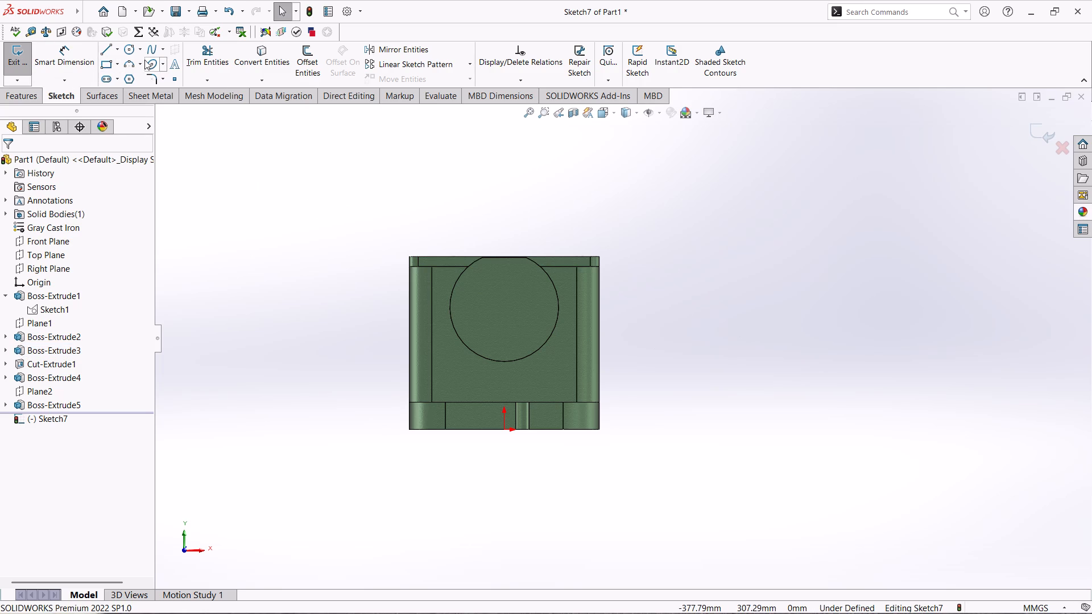
click(130, 54)
scroll(491, 272, down, 6)
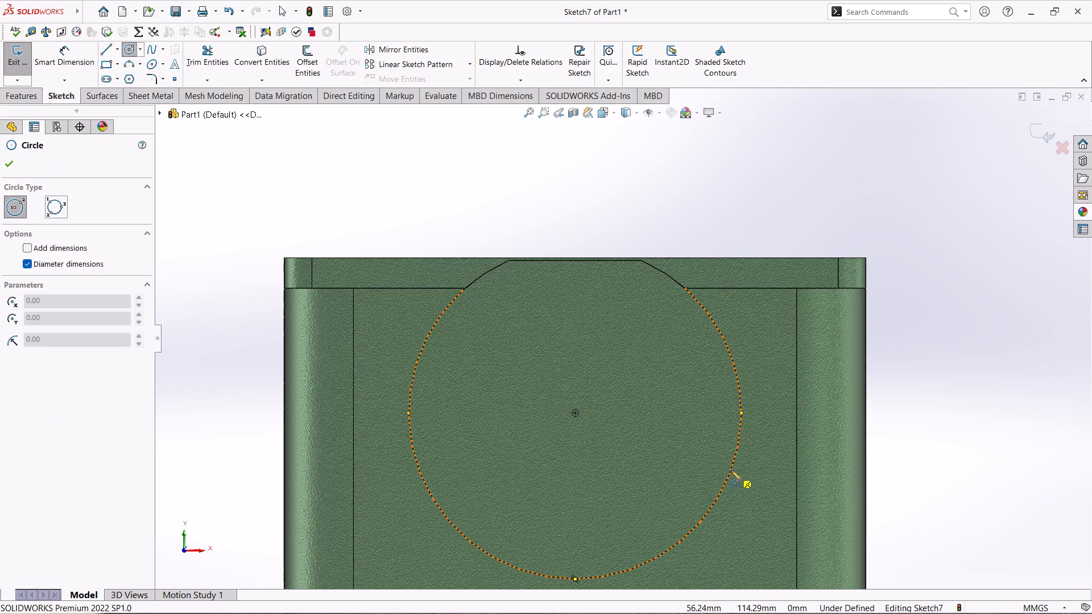
click(573, 415)
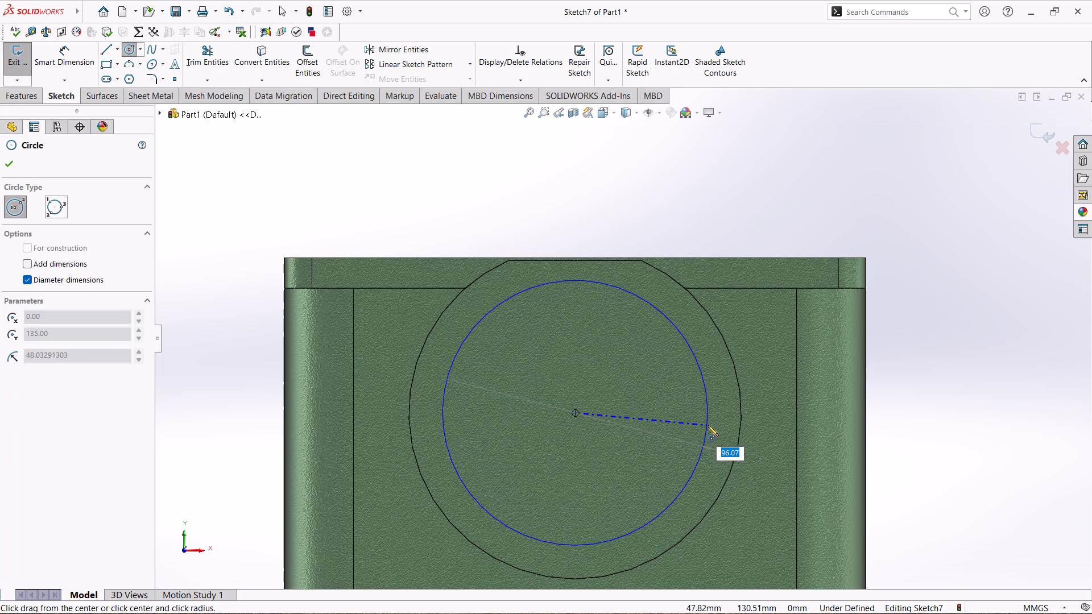
click(708, 425)
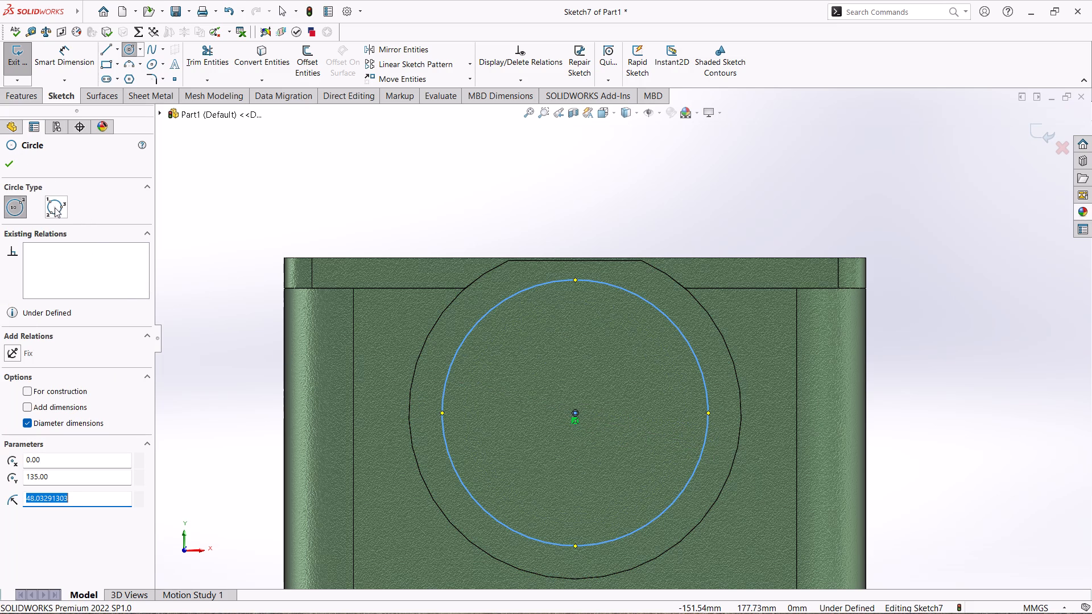
click(9, 163)
Dimension the new circle's diameter to 80 mm.
click(64, 56)
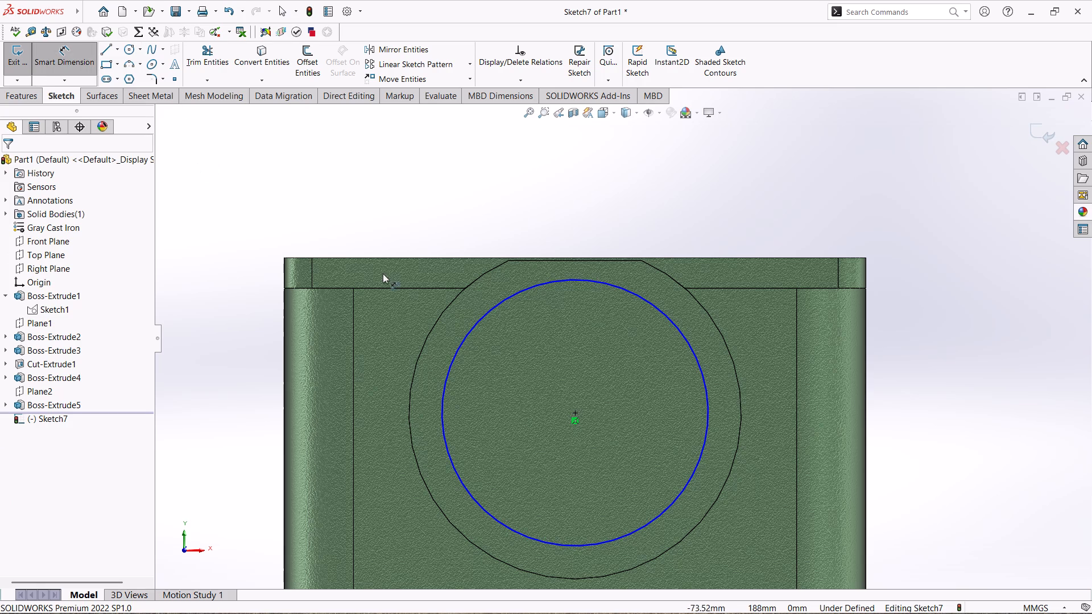
click(456, 347)
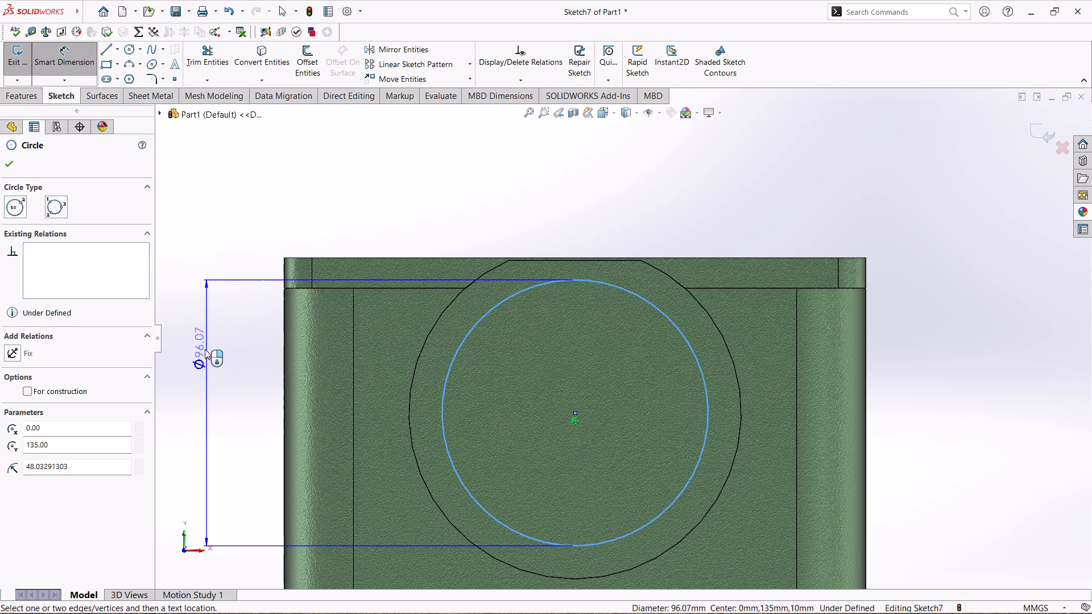
click(205, 349)
text(80)
key(Return)
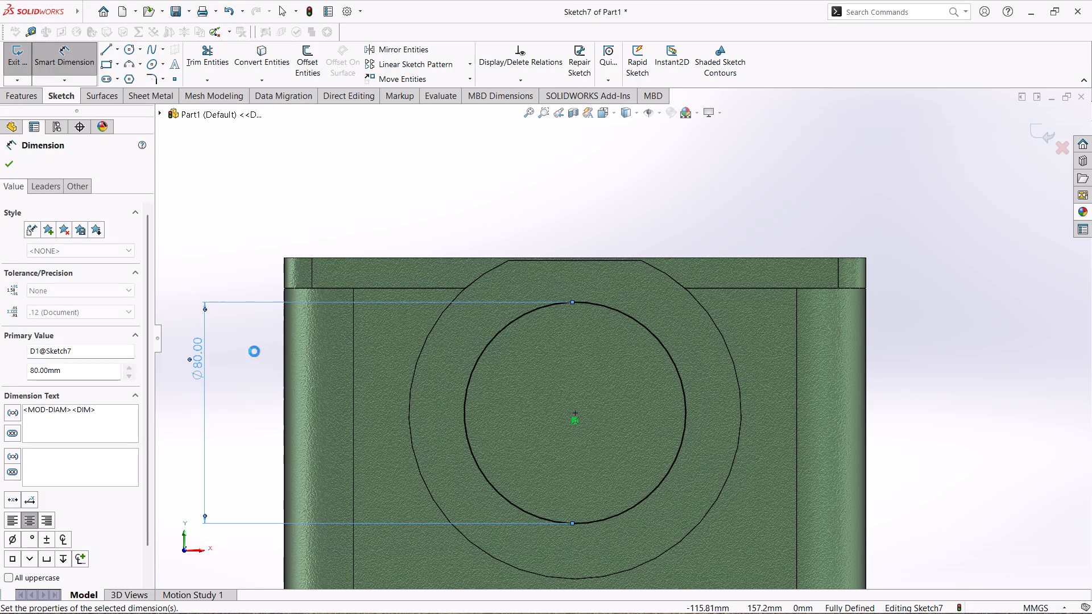
click(14, 164)
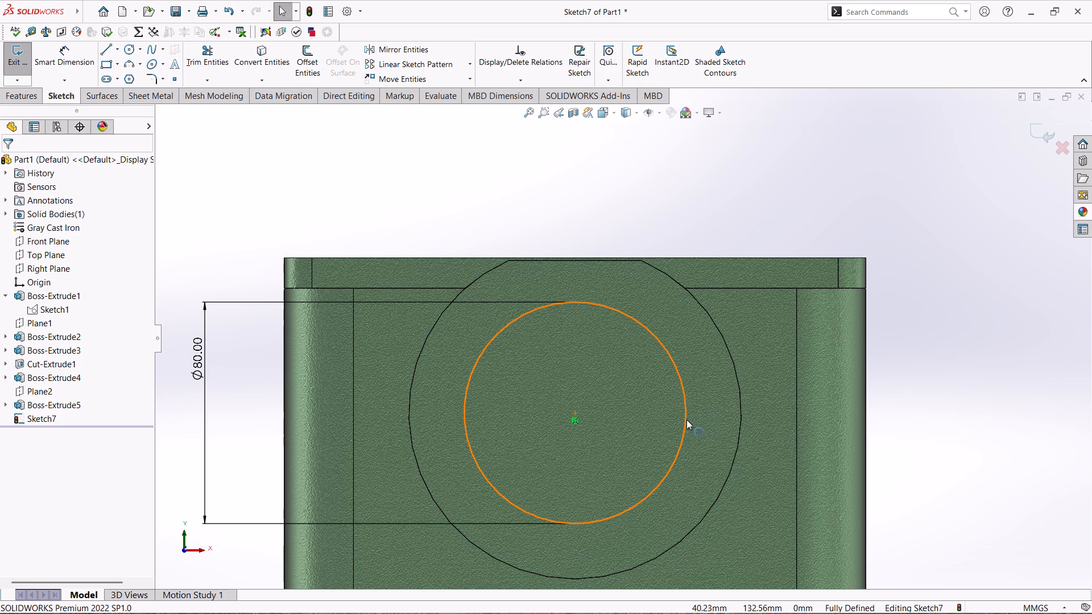
Add a concentric relation between the 80 mm circle and the boss's outer round edge.
ctrl+click(686, 420)
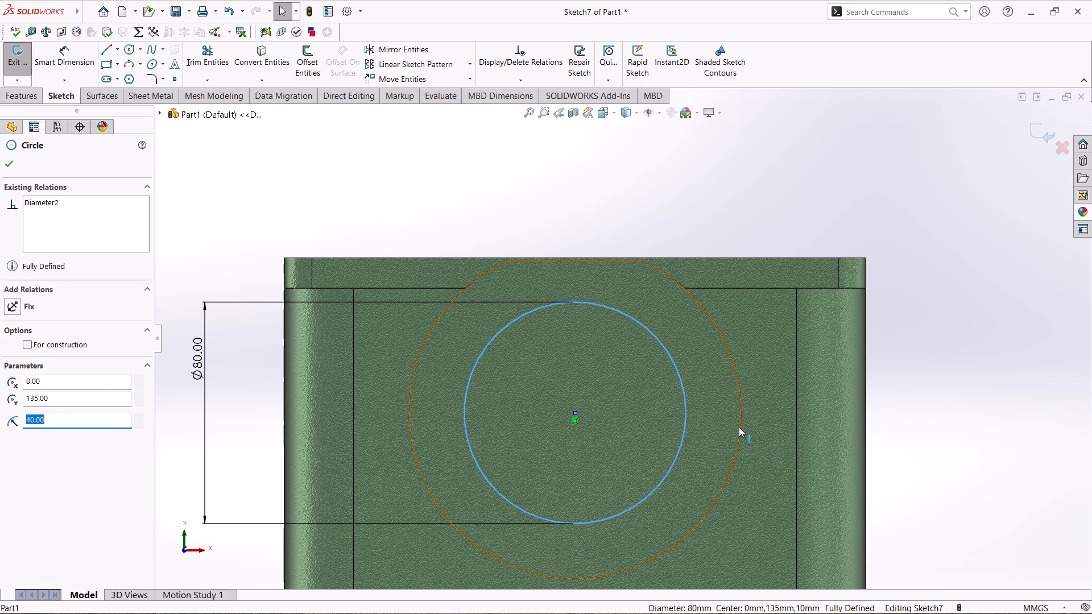
ctrl+click(741, 427)
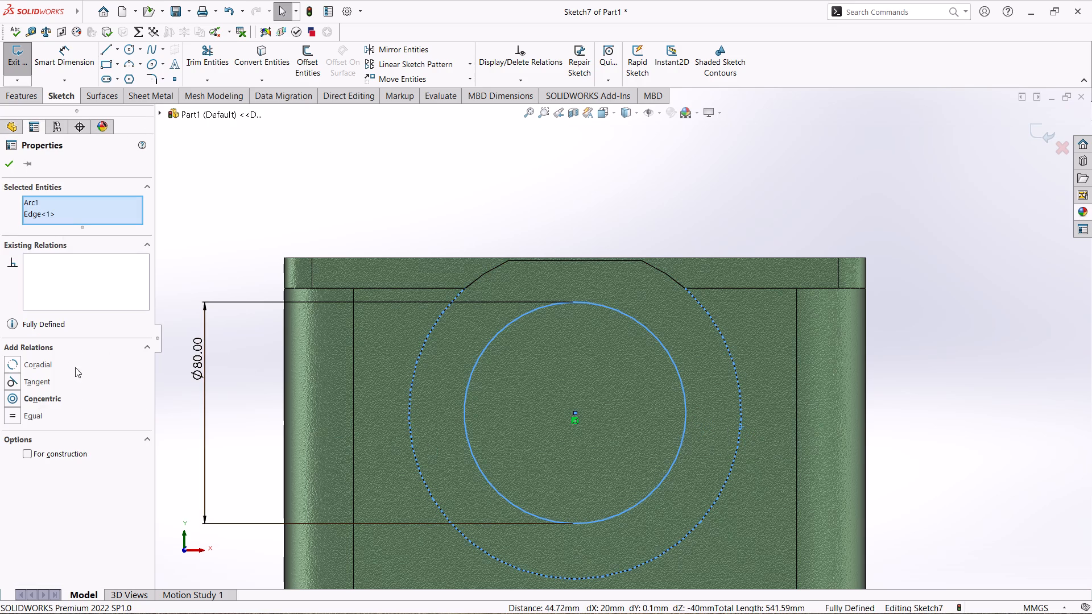
click(10, 395)
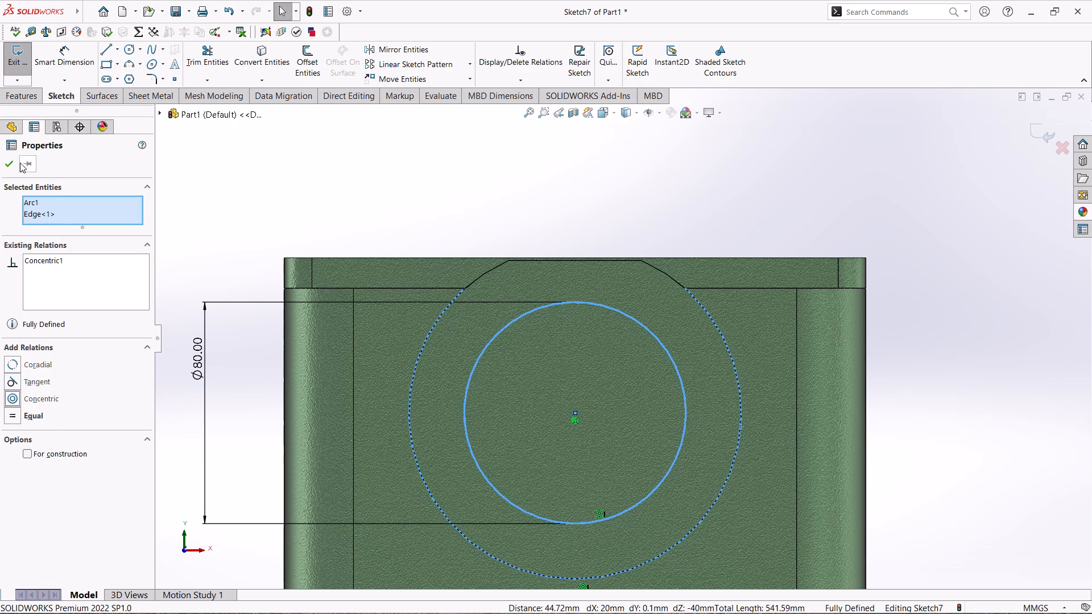
click(5, 163)
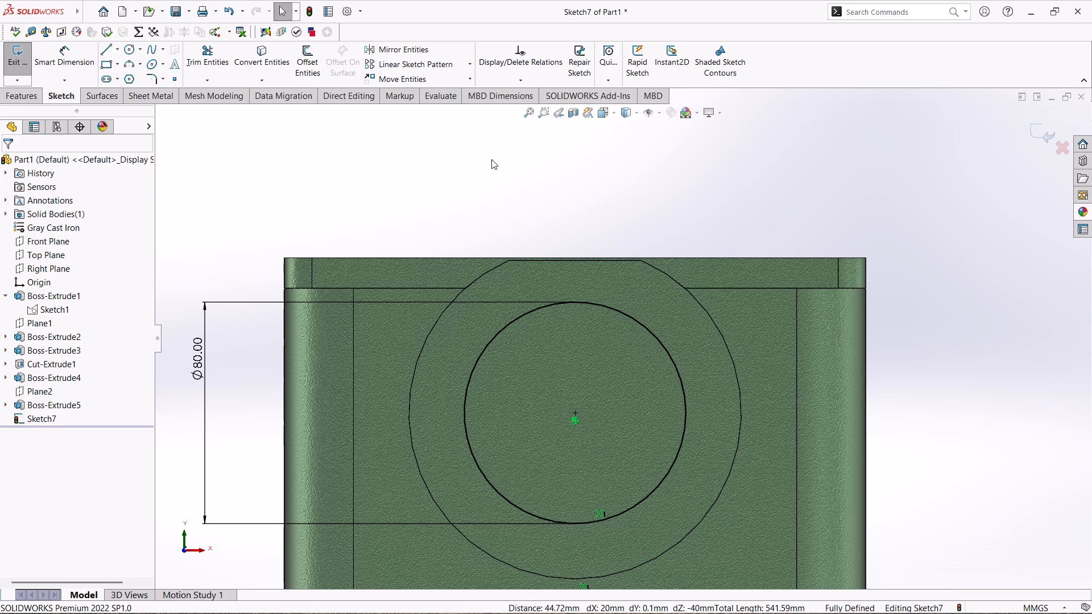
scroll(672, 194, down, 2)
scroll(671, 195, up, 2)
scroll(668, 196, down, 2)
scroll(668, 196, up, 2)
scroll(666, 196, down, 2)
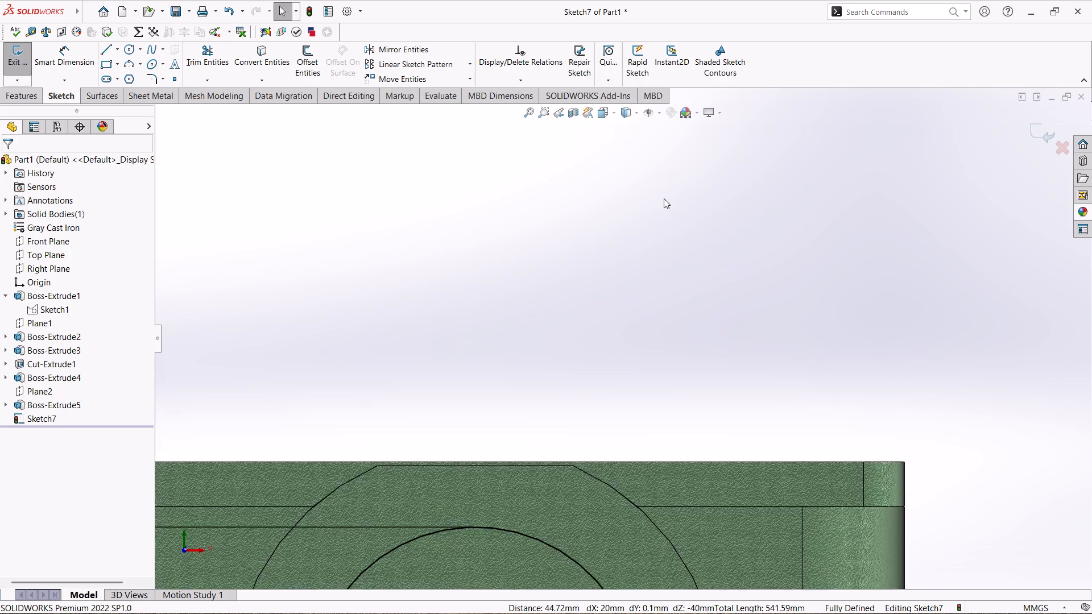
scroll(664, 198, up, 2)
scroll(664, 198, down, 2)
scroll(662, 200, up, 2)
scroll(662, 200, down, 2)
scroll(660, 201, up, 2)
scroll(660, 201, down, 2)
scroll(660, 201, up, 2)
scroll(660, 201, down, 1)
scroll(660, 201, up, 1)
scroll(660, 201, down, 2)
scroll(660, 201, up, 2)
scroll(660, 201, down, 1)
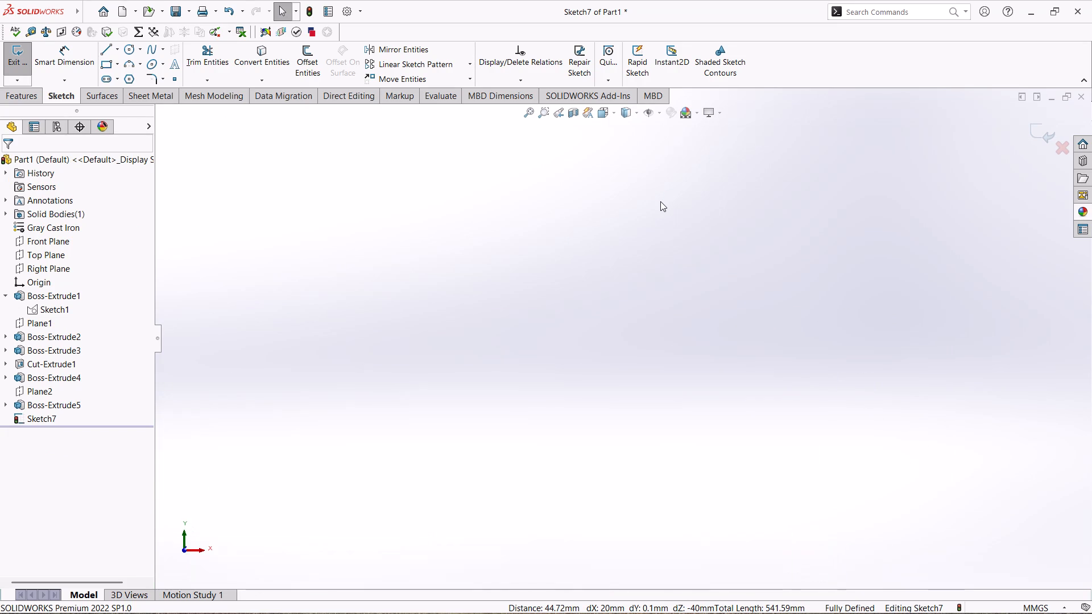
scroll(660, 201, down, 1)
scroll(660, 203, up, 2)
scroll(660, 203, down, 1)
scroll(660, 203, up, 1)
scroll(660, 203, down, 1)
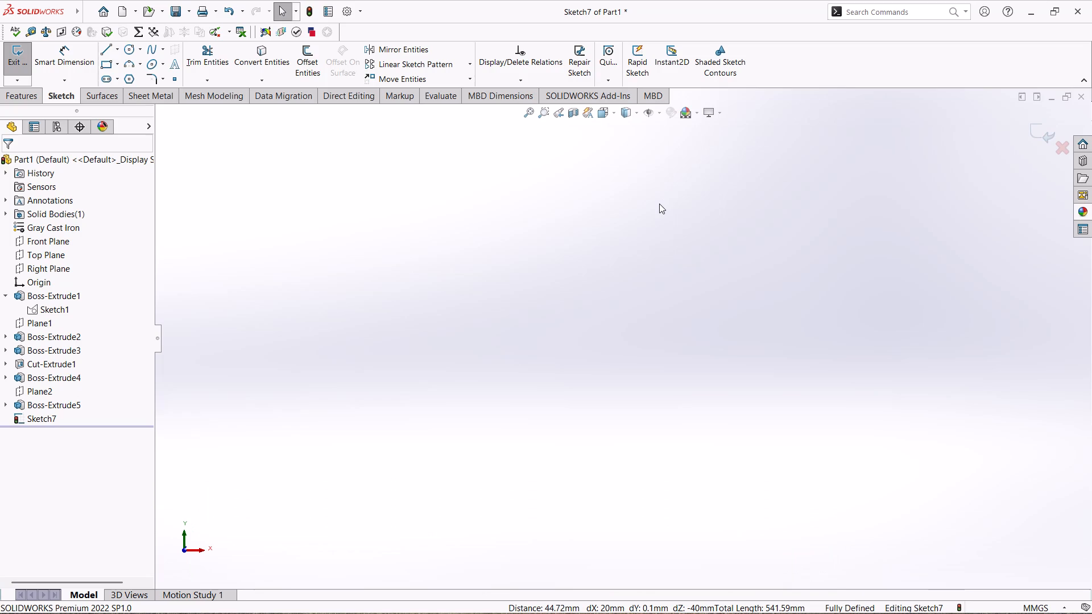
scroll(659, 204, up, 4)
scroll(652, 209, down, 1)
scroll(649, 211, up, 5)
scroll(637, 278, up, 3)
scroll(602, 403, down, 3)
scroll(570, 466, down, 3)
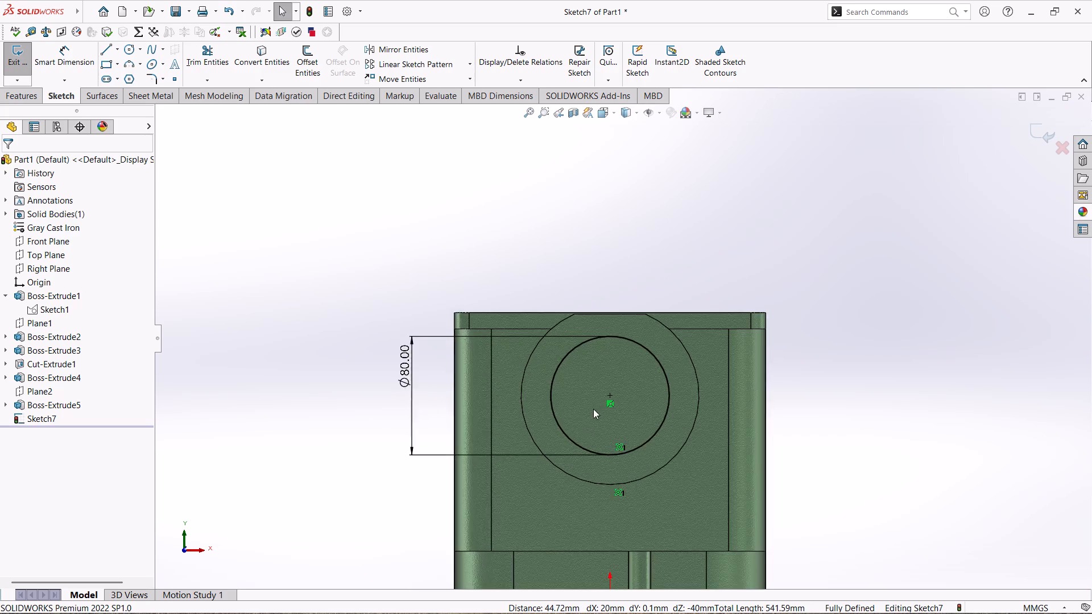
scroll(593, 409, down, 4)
Start a boss extrusion of the 80 mm circle, reversed into the housing, trying the Up To Surface, Up To Vertex and Through All end conditions.
click(38, 101)
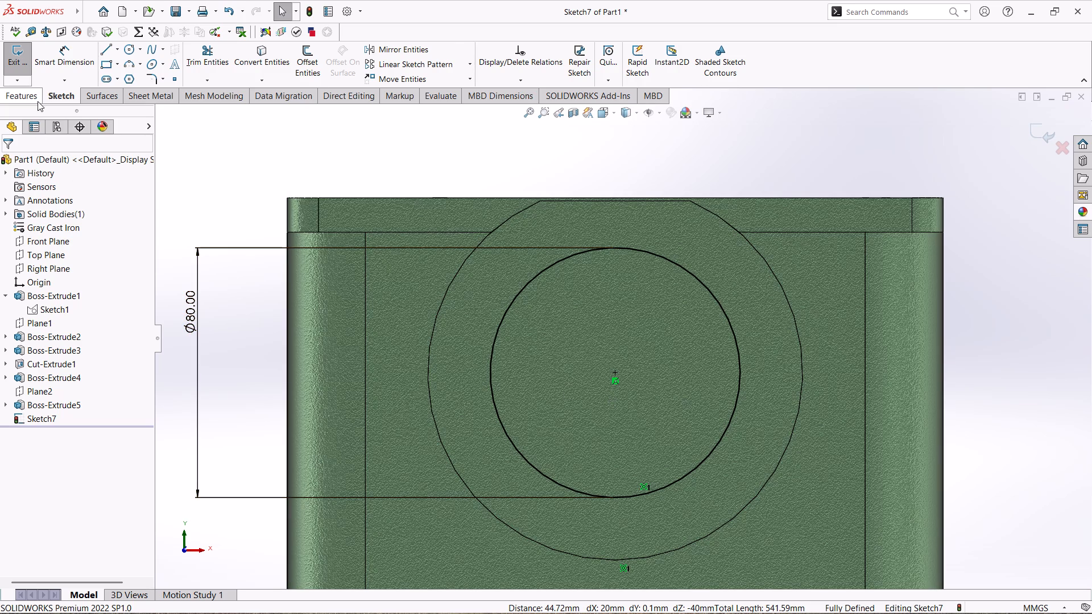
click(23, 70)
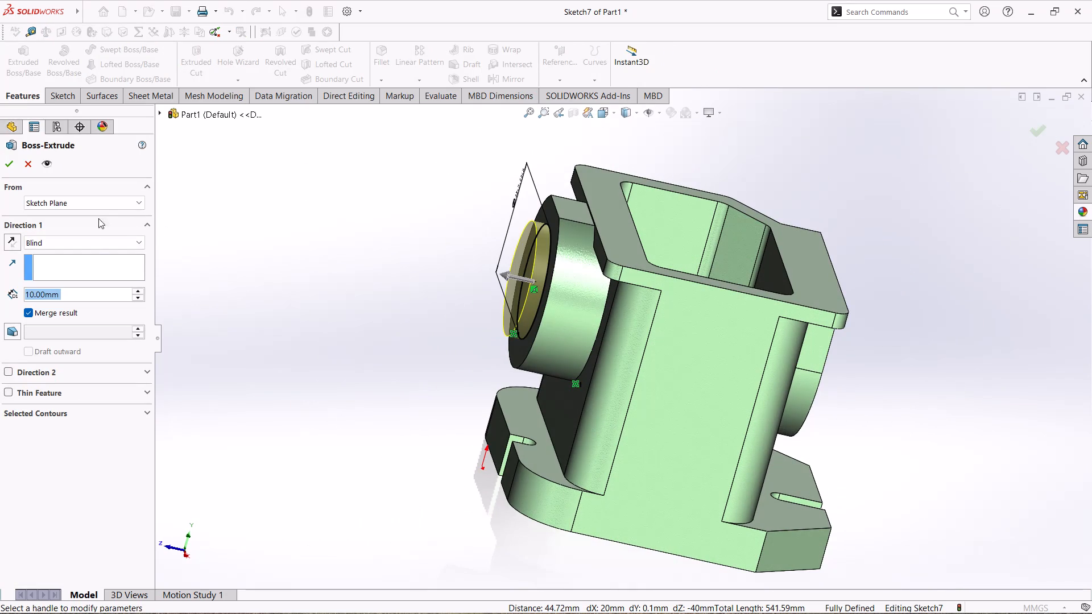
click(74, 242)
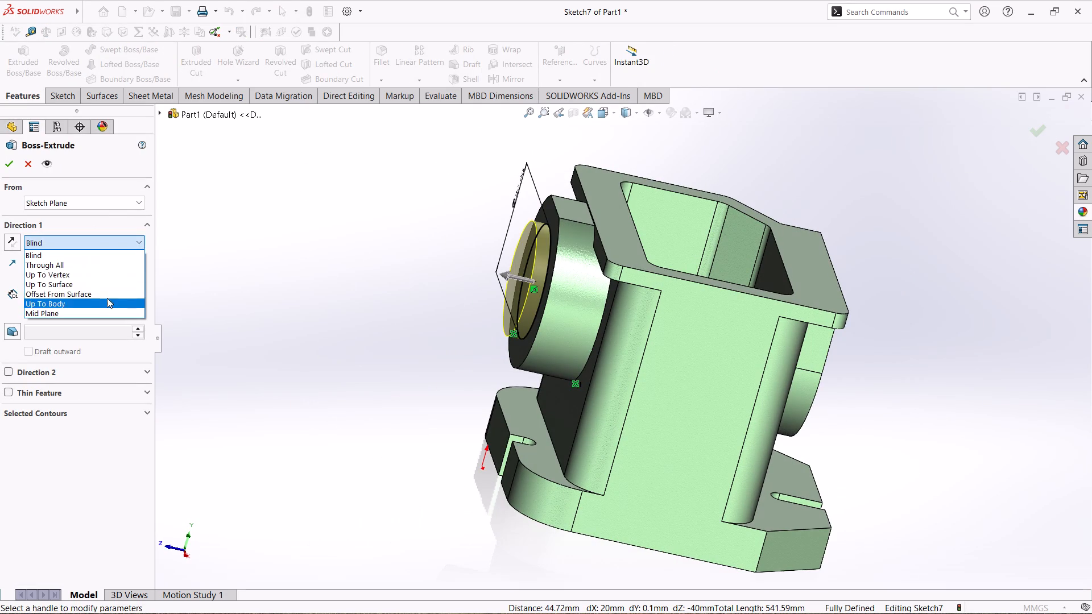
click(119, 287)
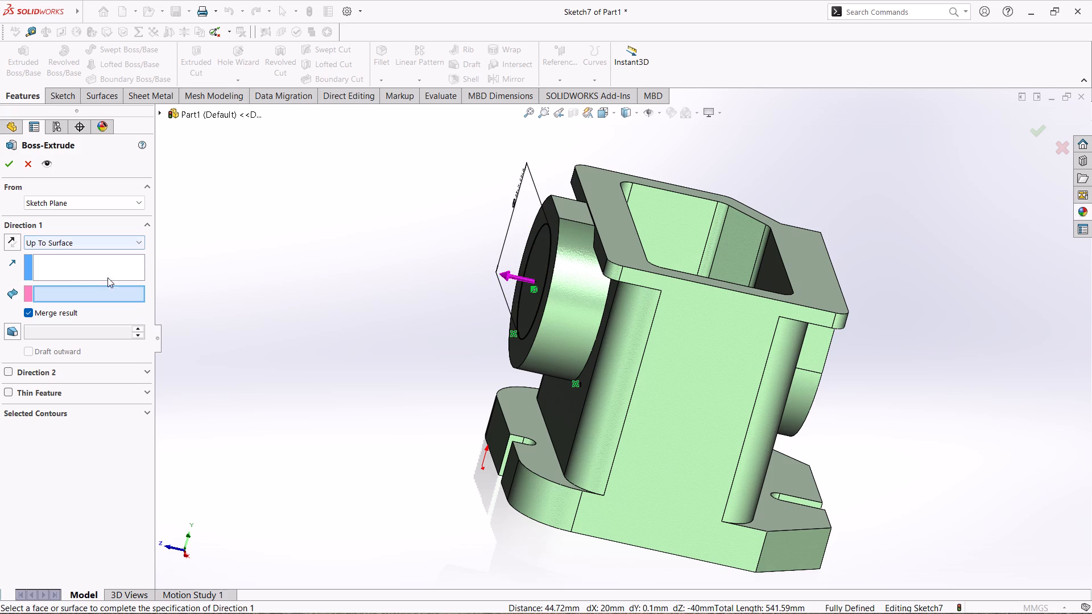
click(72, 243)
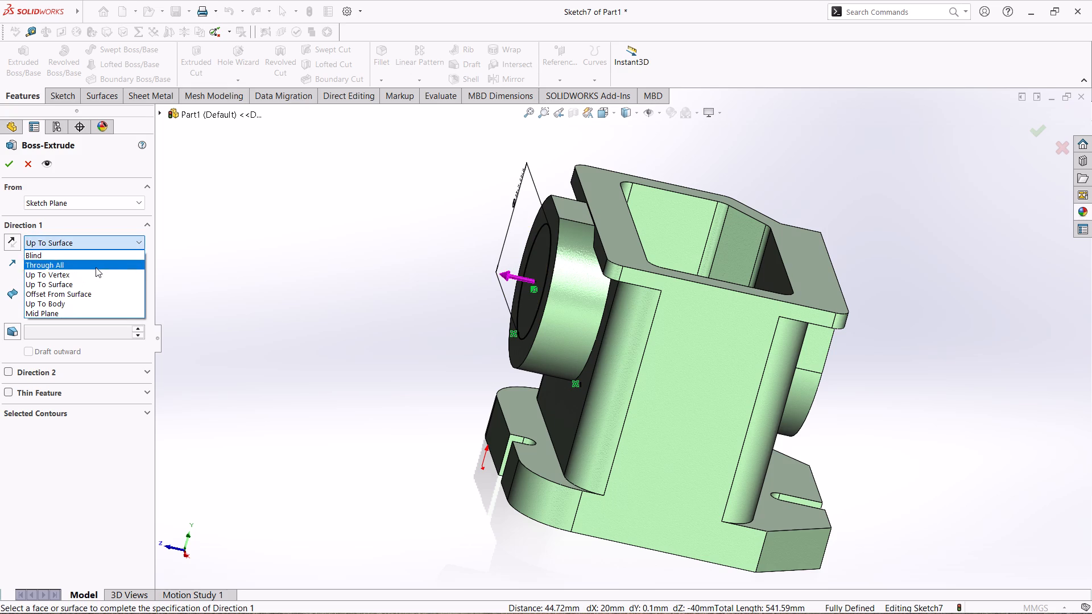
click(10, 244)
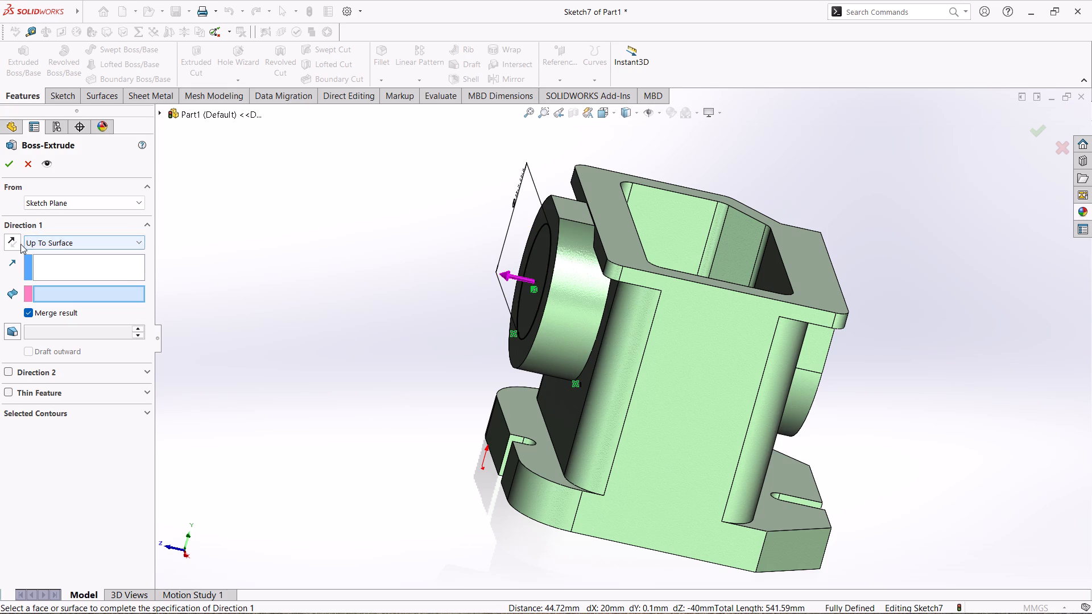
click(13, 243)
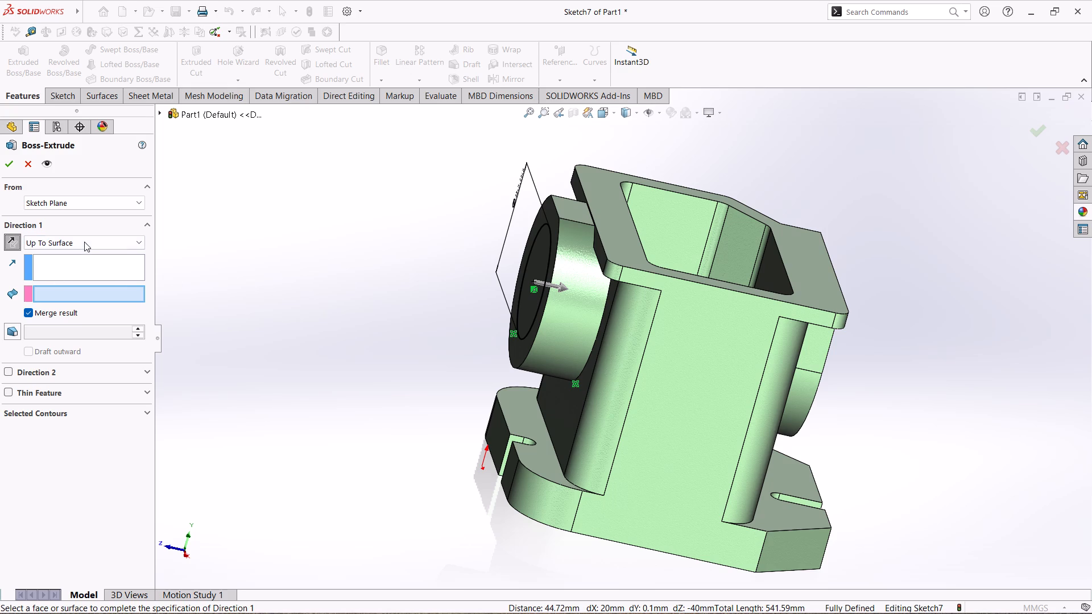
click(86, 240)
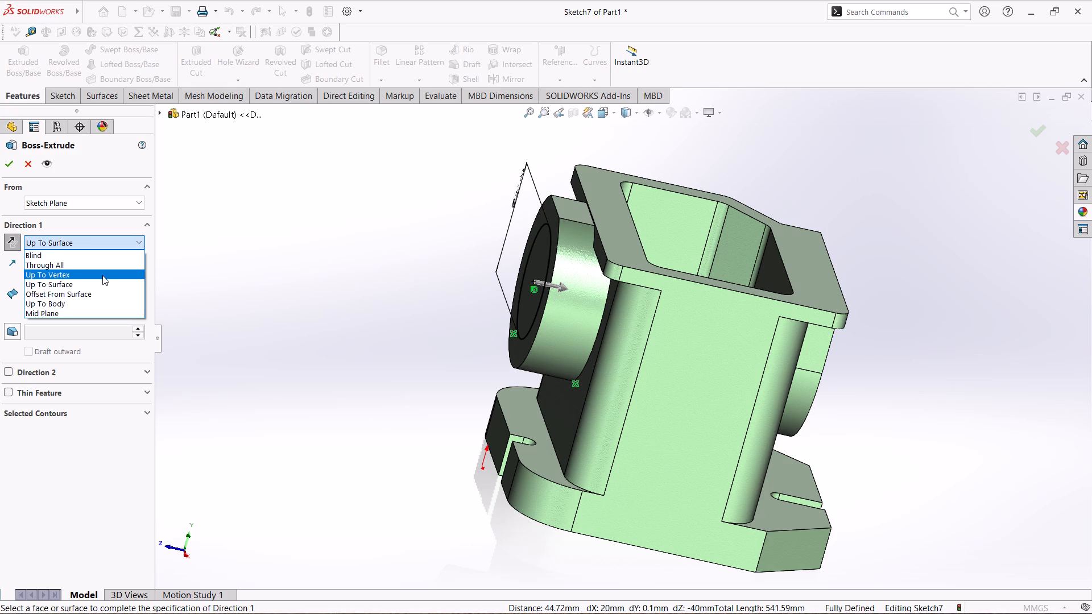
click(102, 275)
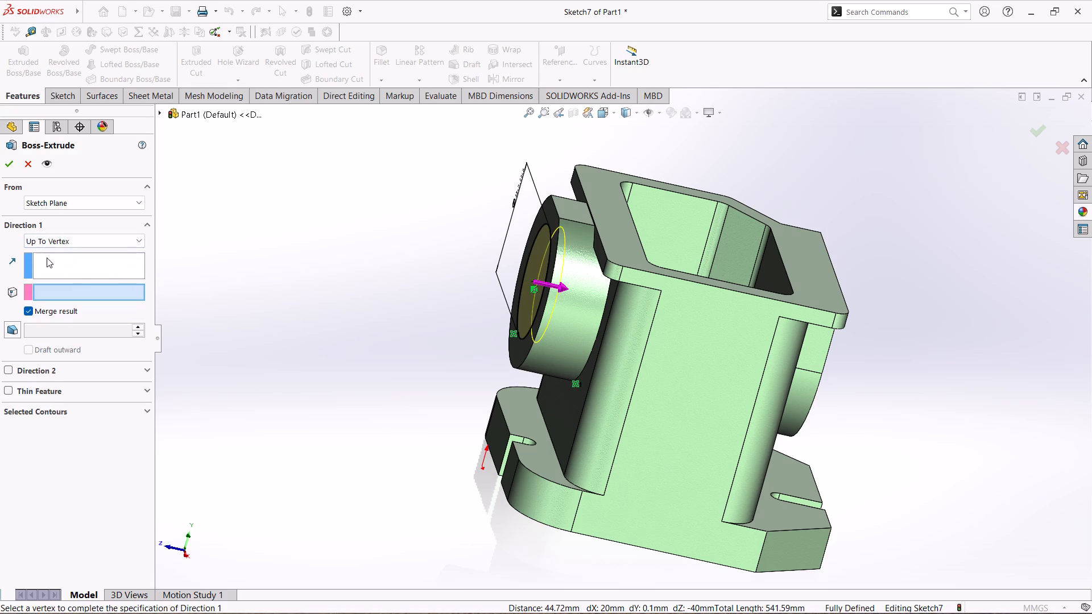
click(73, 241)
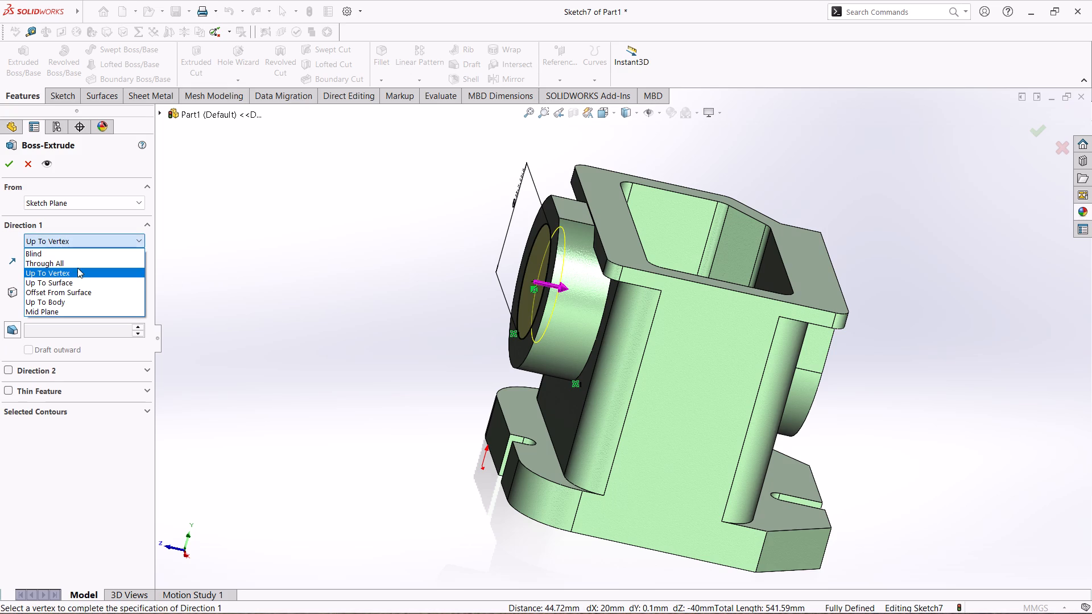
click(103, 262)
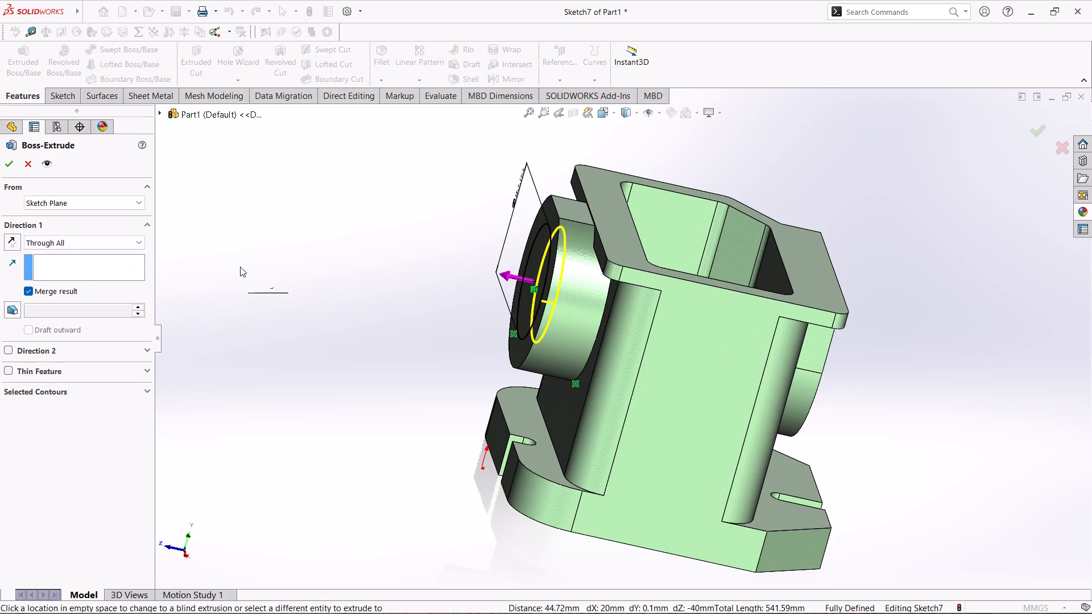
middle_click(246, 272)
click(15, 244)
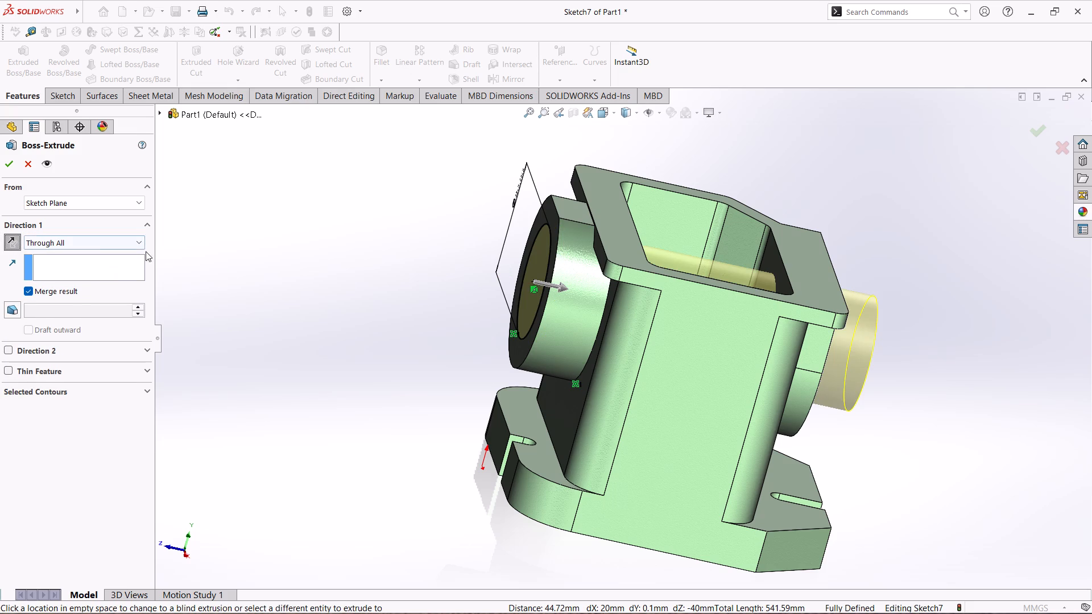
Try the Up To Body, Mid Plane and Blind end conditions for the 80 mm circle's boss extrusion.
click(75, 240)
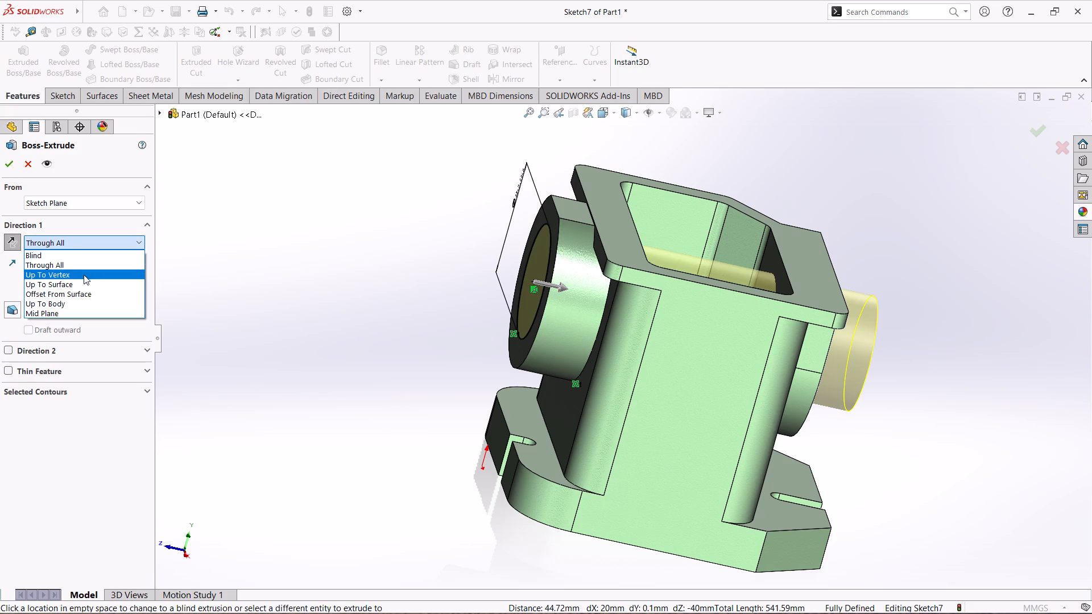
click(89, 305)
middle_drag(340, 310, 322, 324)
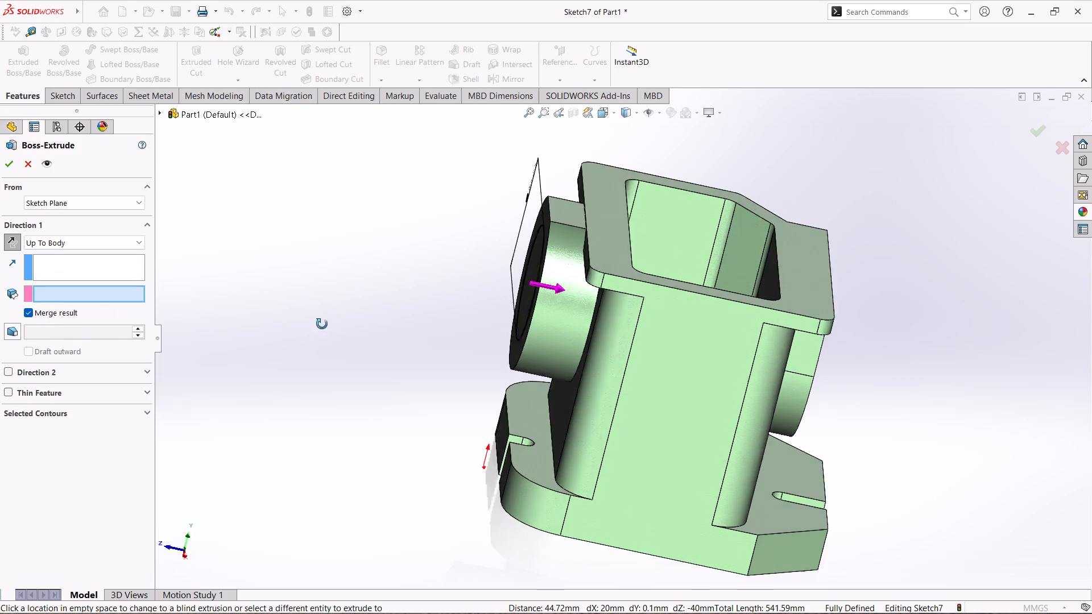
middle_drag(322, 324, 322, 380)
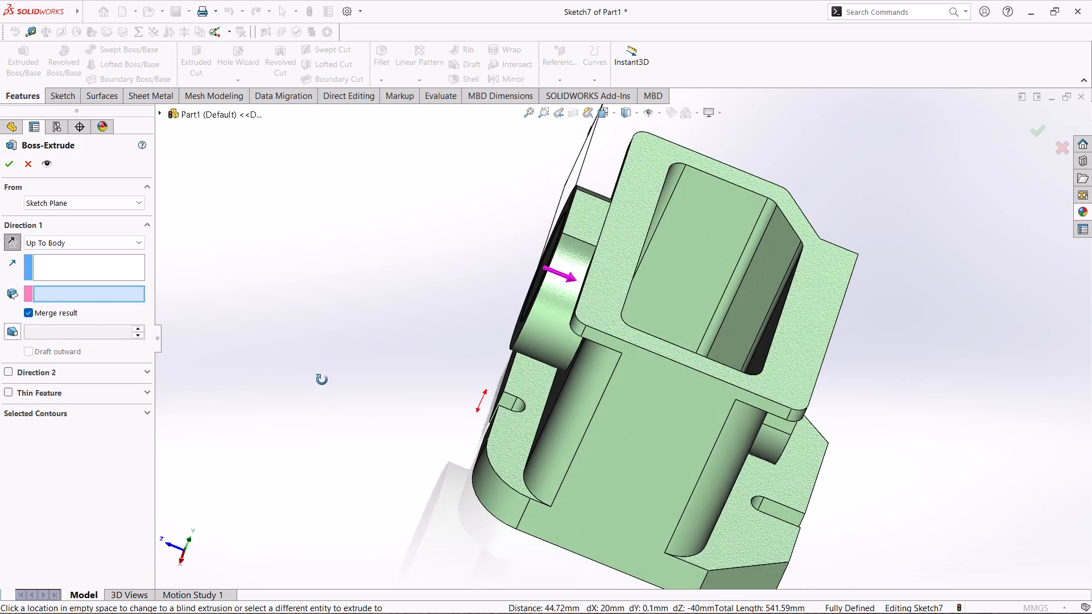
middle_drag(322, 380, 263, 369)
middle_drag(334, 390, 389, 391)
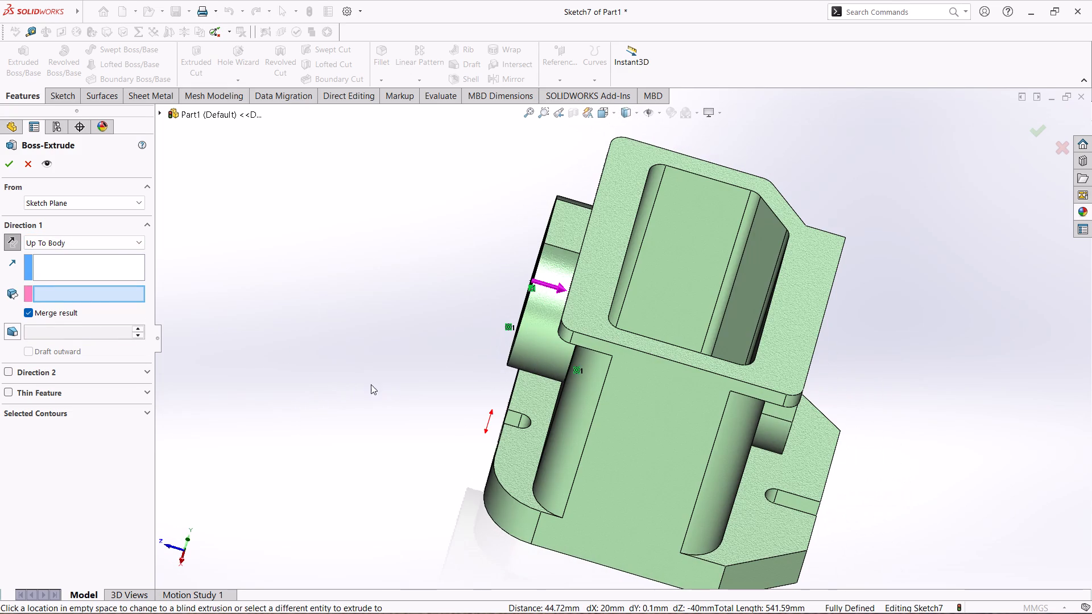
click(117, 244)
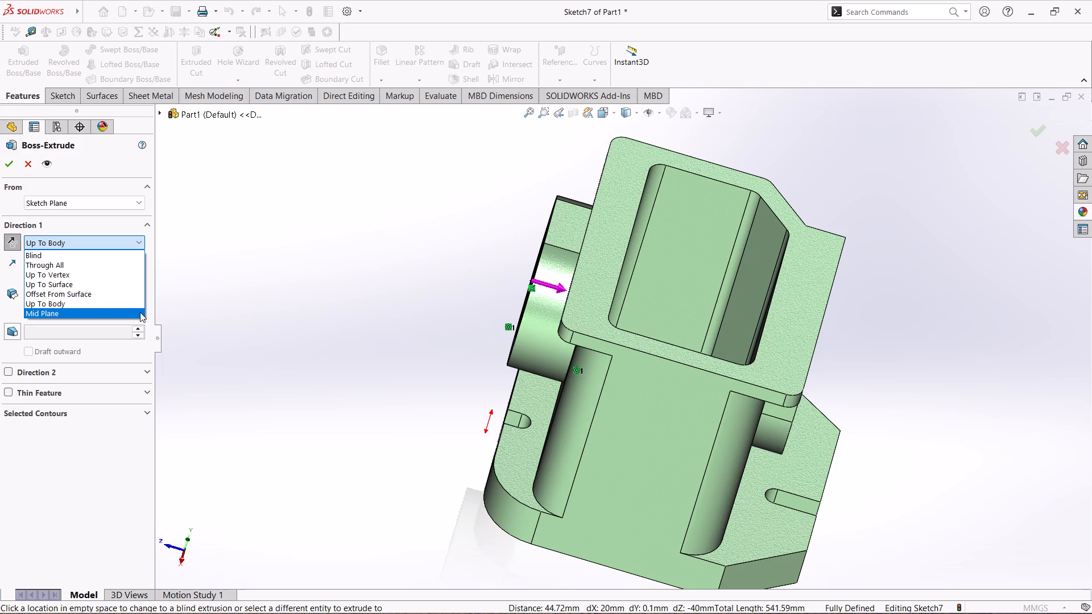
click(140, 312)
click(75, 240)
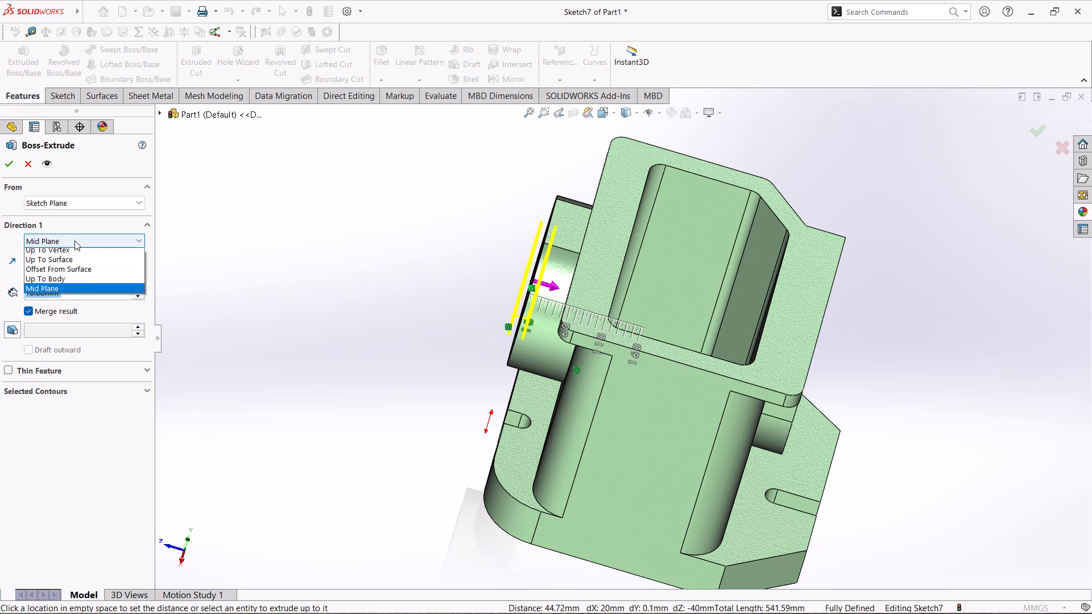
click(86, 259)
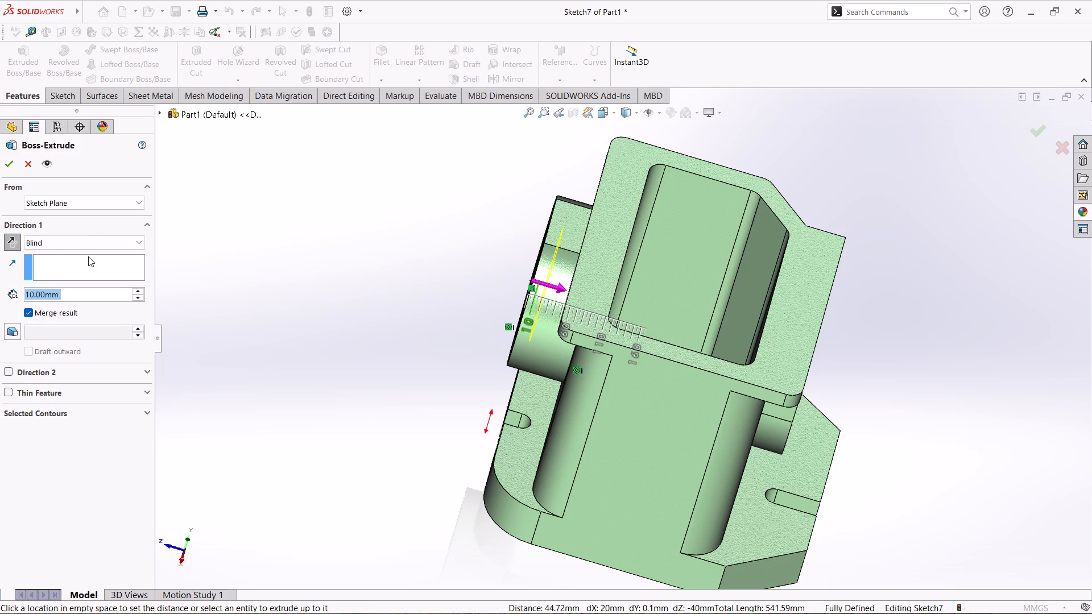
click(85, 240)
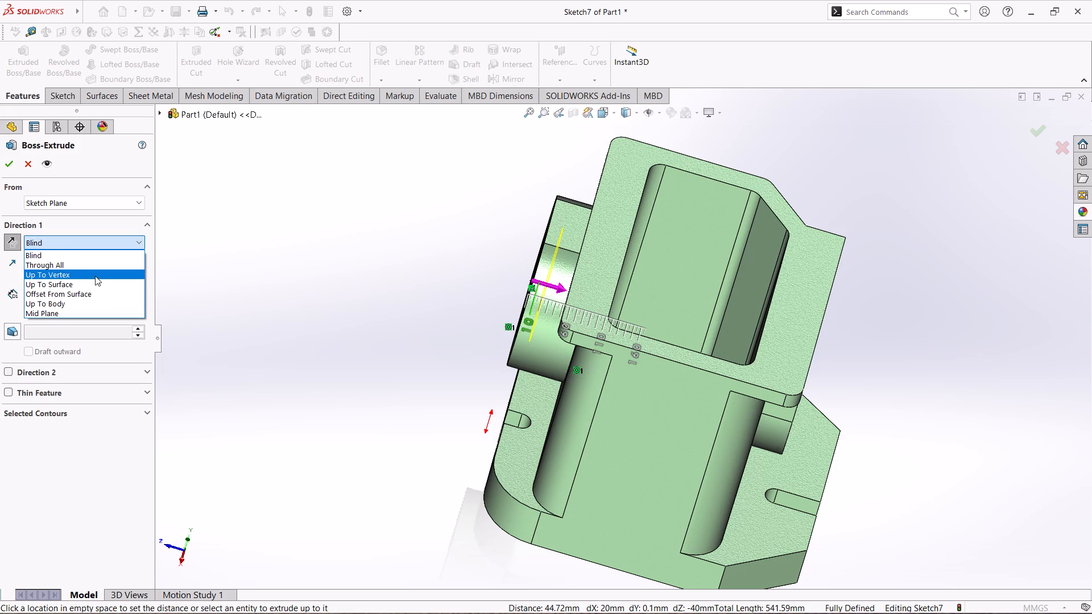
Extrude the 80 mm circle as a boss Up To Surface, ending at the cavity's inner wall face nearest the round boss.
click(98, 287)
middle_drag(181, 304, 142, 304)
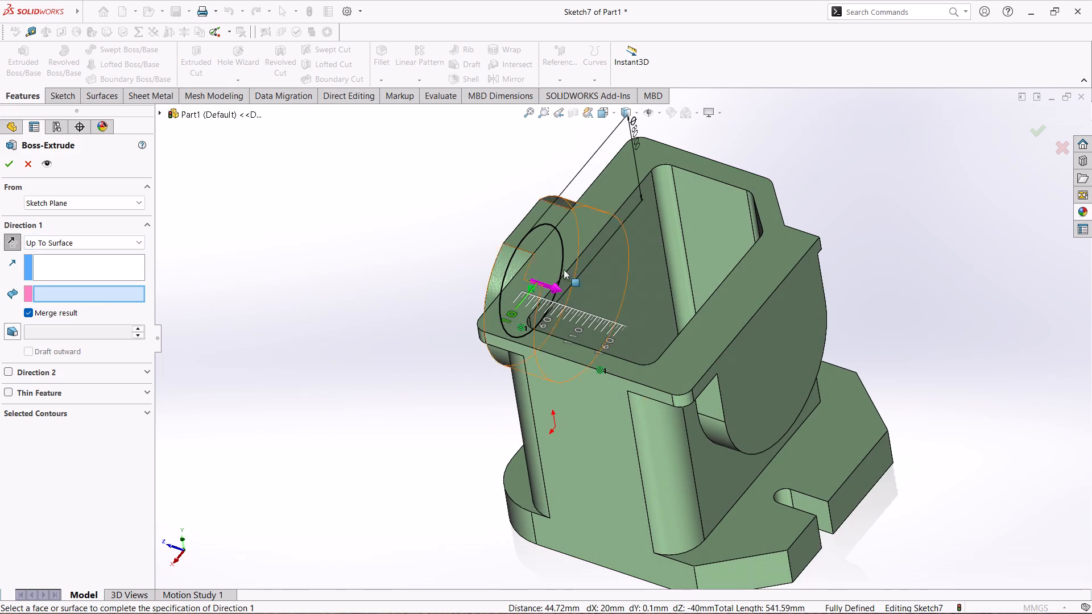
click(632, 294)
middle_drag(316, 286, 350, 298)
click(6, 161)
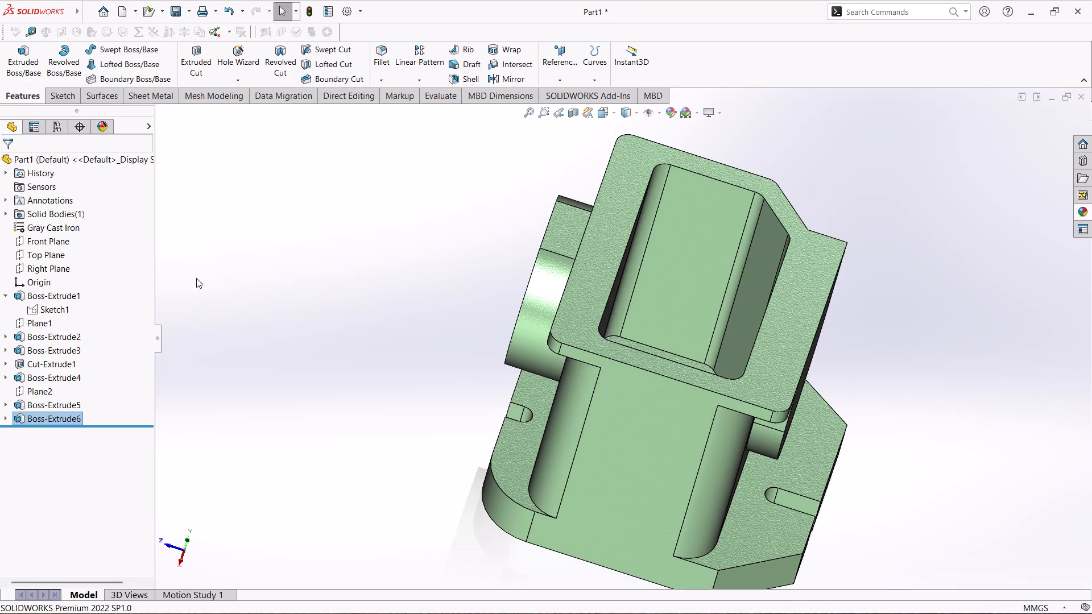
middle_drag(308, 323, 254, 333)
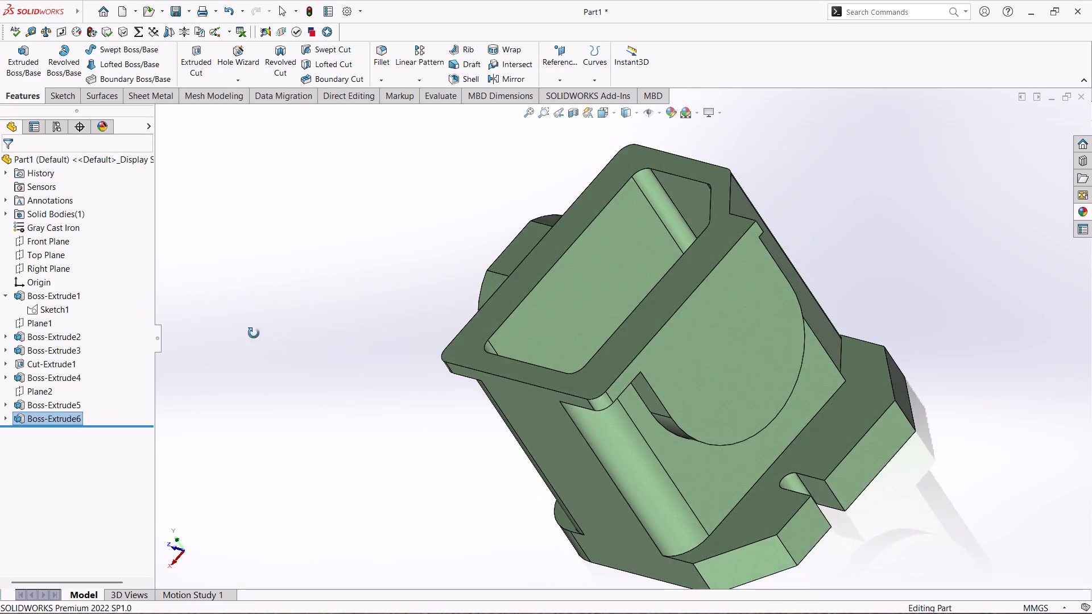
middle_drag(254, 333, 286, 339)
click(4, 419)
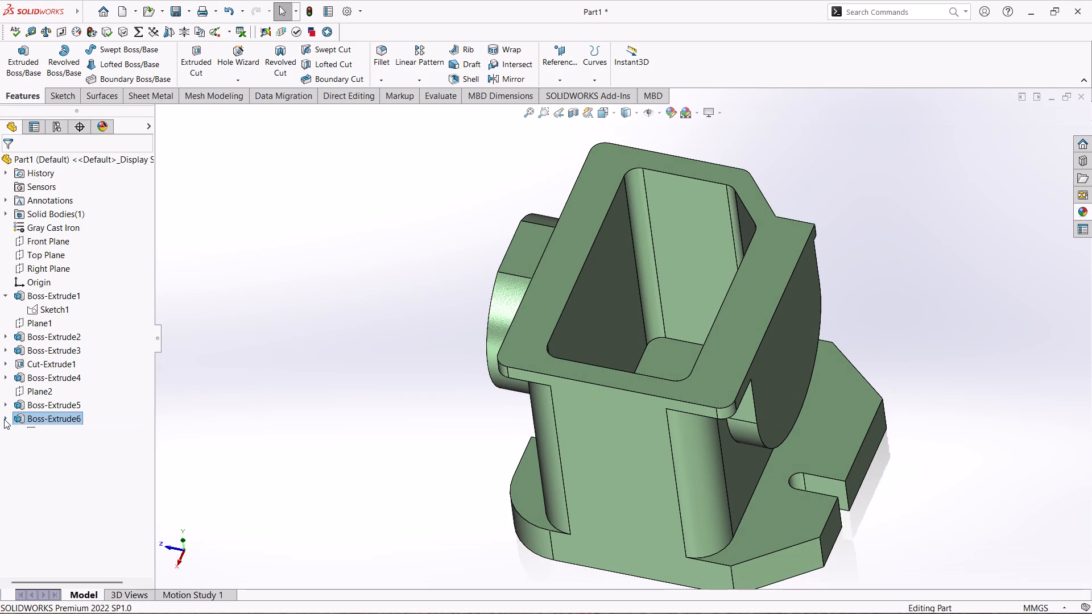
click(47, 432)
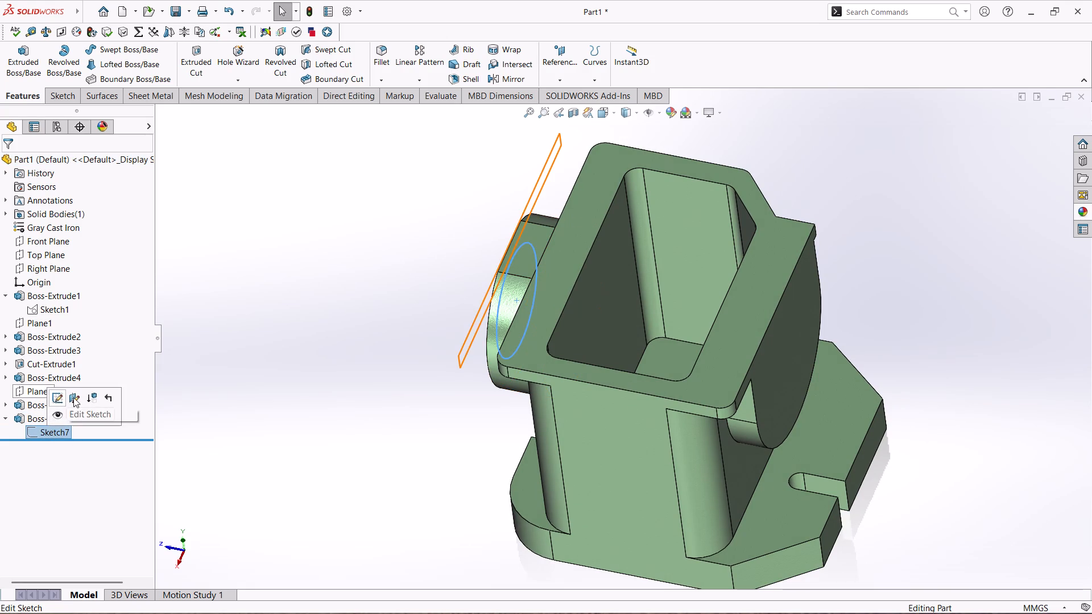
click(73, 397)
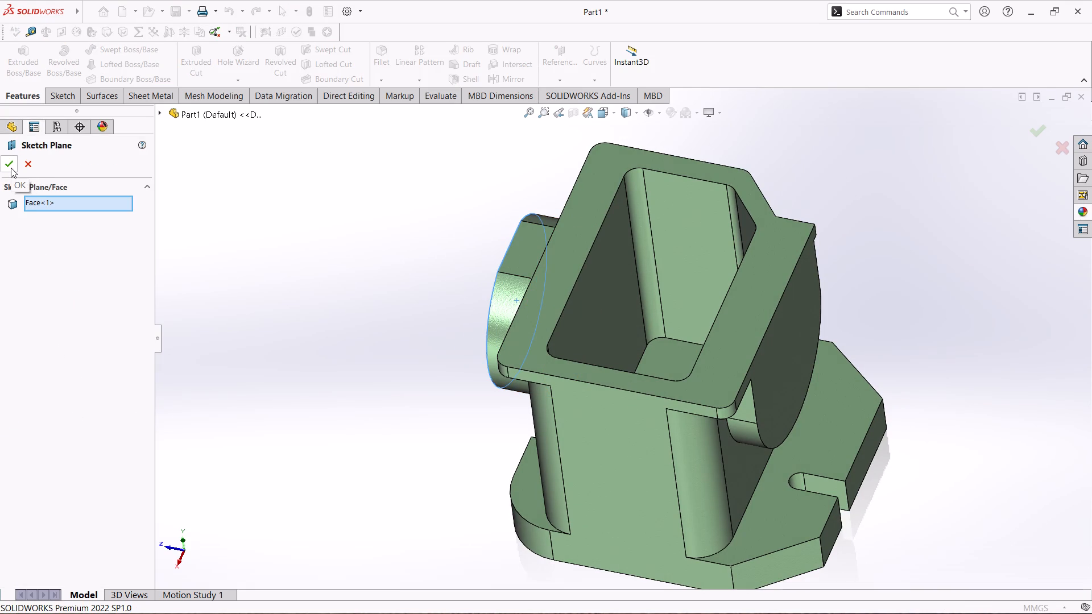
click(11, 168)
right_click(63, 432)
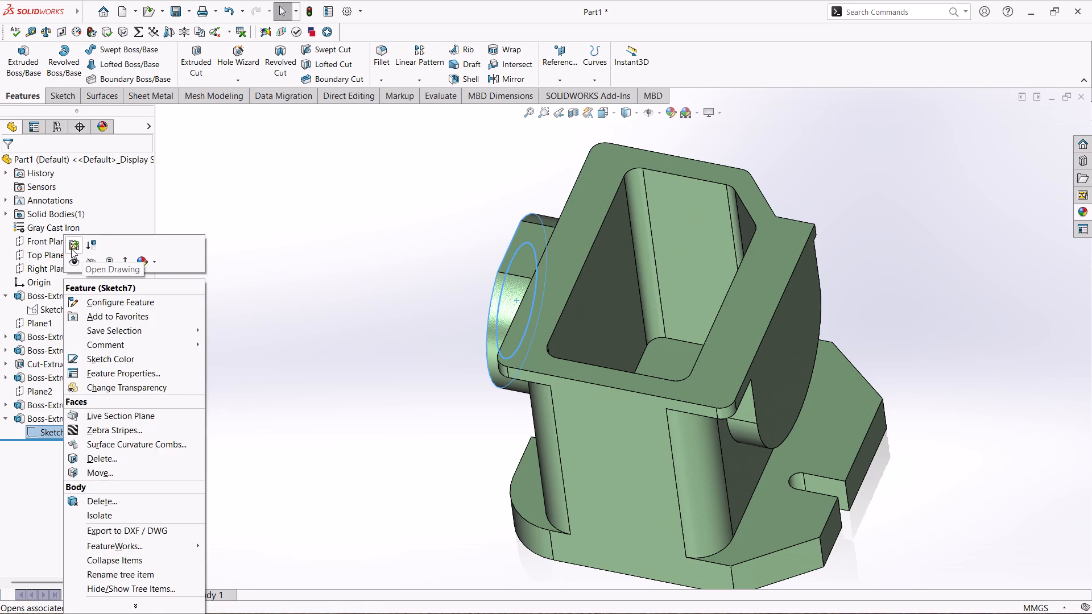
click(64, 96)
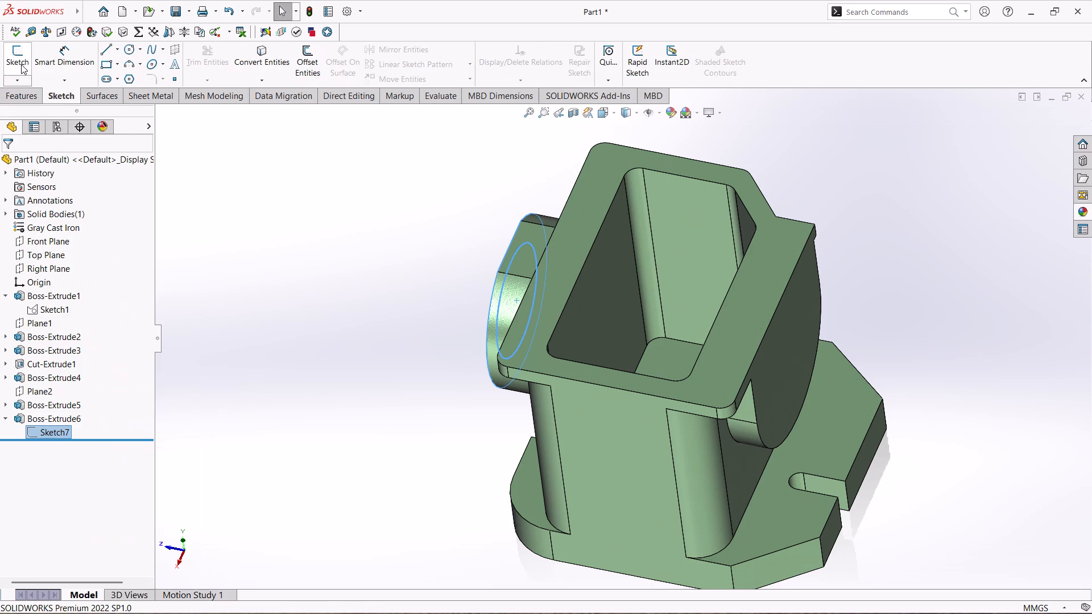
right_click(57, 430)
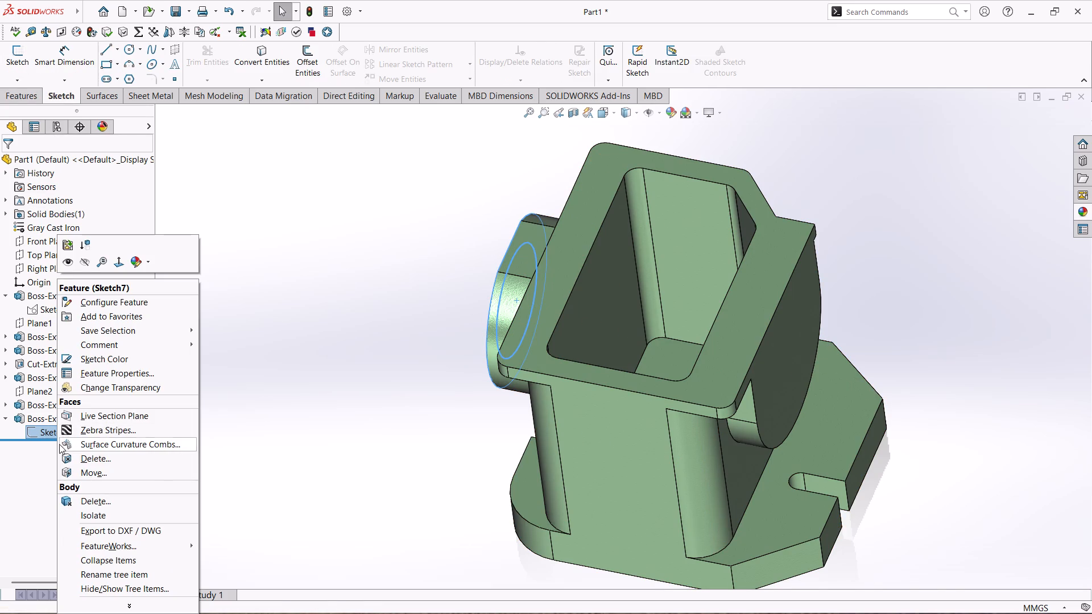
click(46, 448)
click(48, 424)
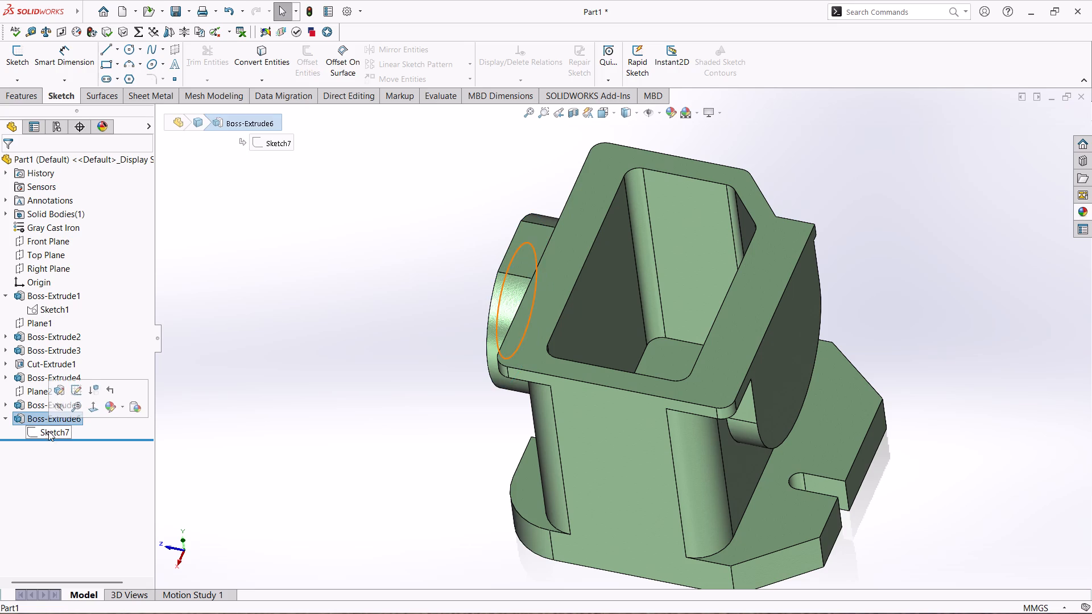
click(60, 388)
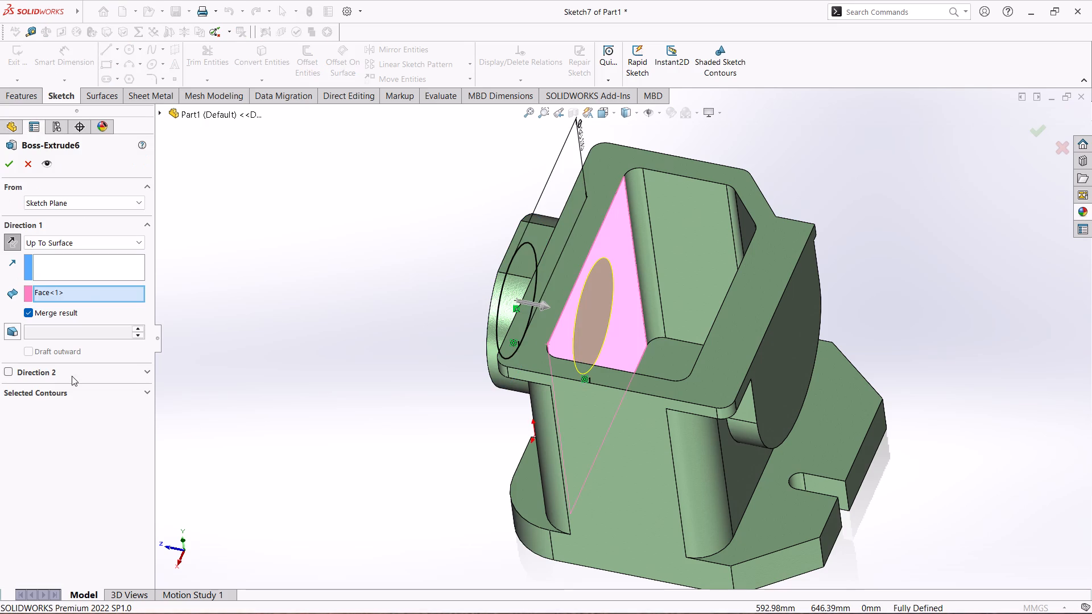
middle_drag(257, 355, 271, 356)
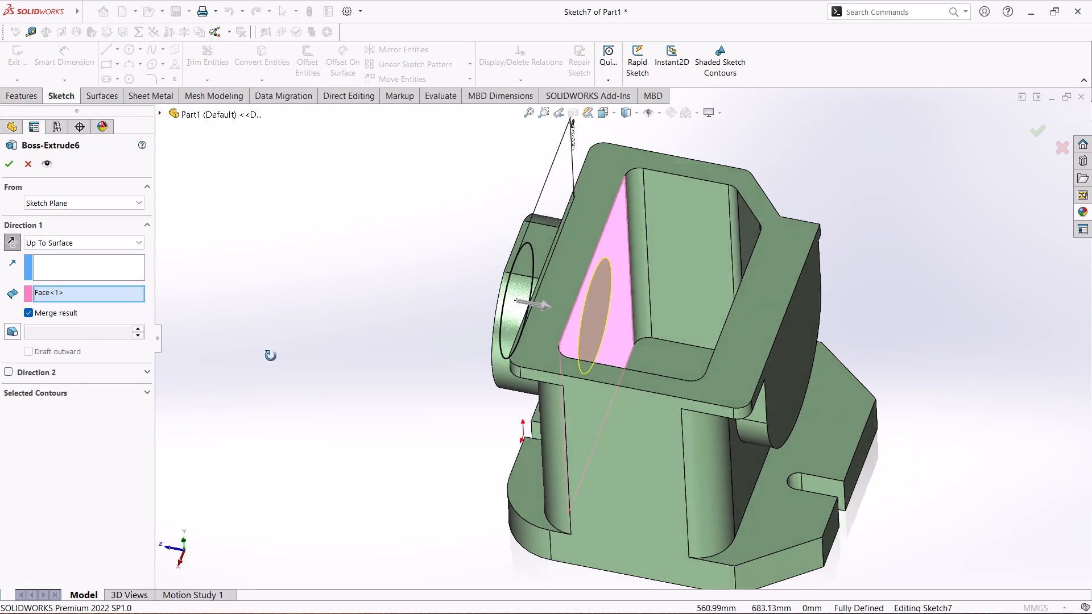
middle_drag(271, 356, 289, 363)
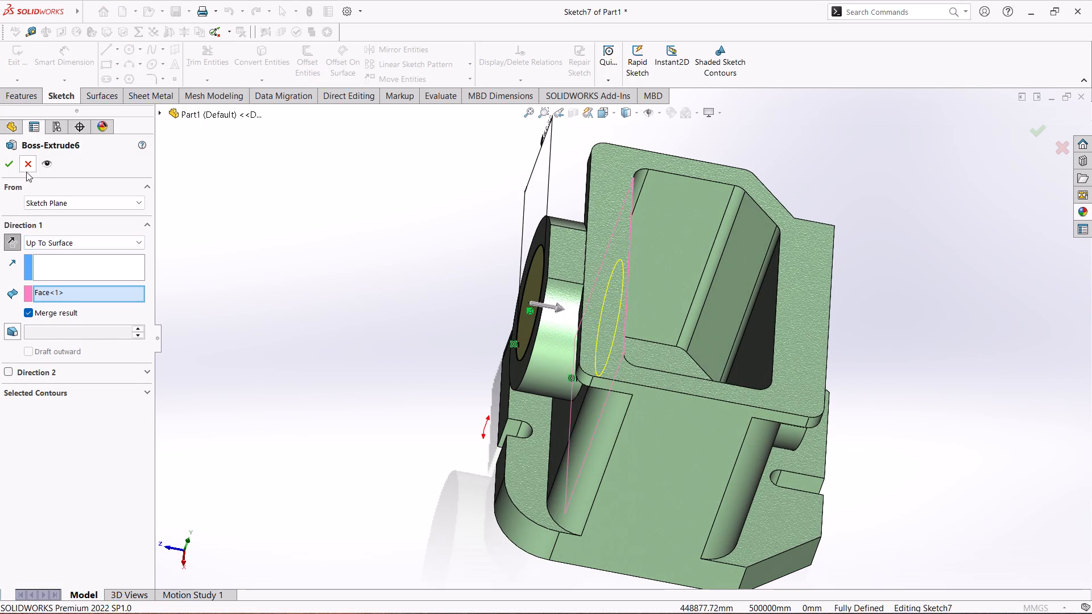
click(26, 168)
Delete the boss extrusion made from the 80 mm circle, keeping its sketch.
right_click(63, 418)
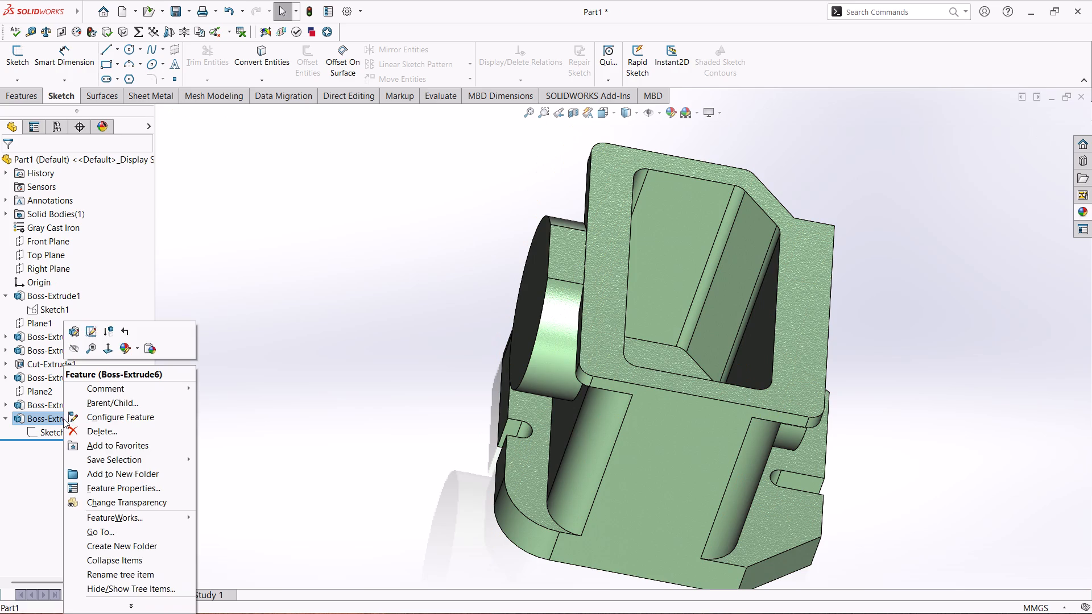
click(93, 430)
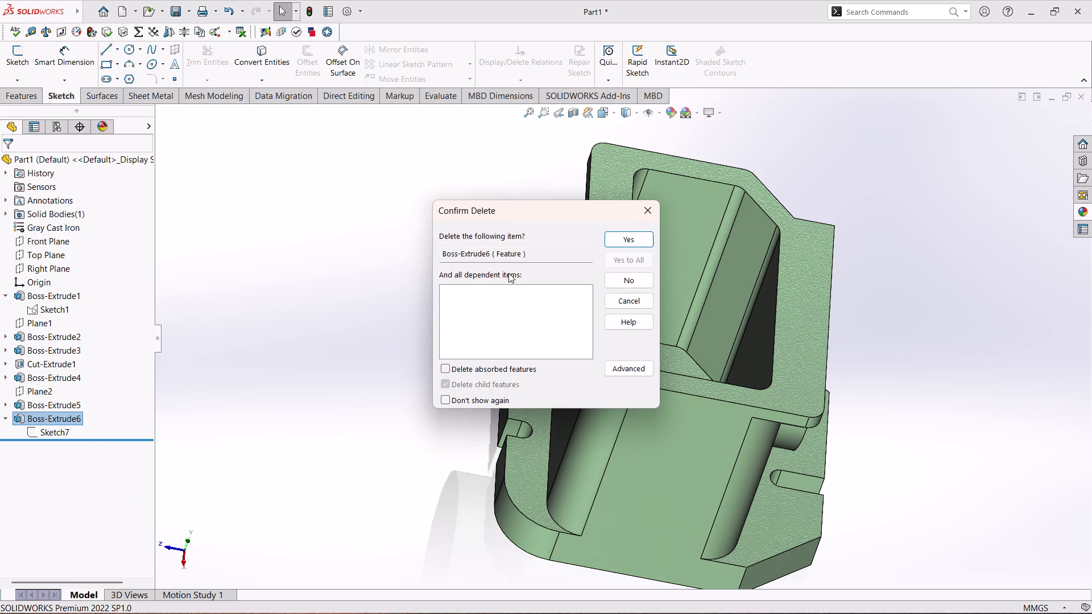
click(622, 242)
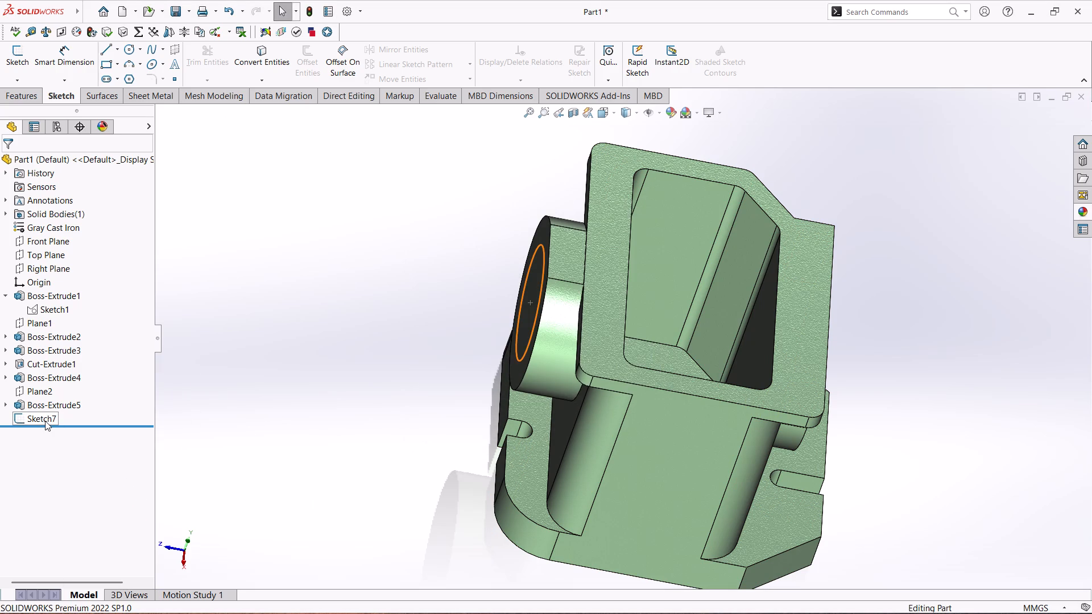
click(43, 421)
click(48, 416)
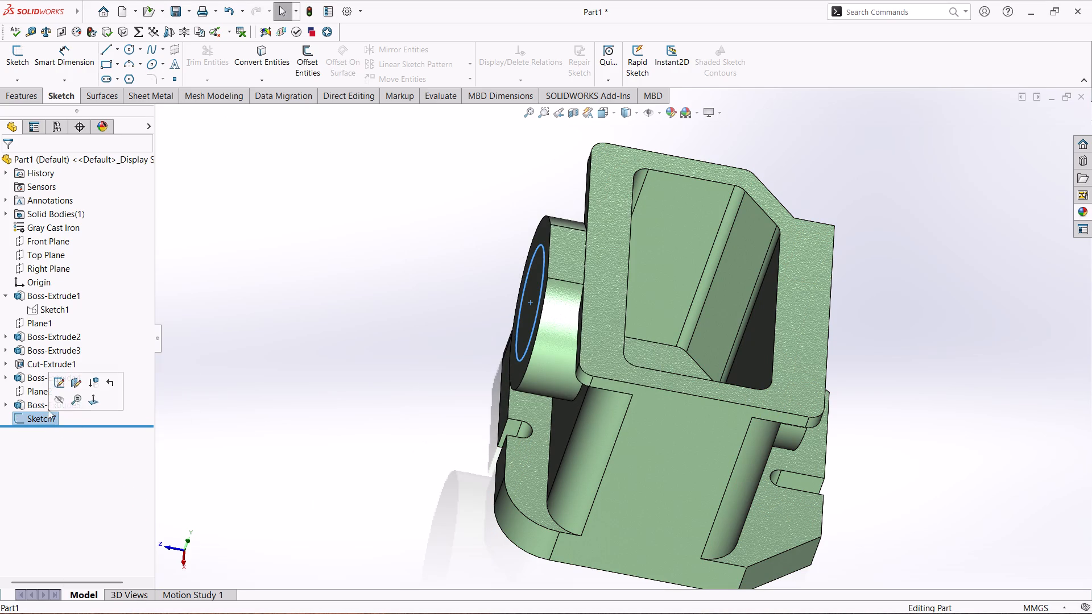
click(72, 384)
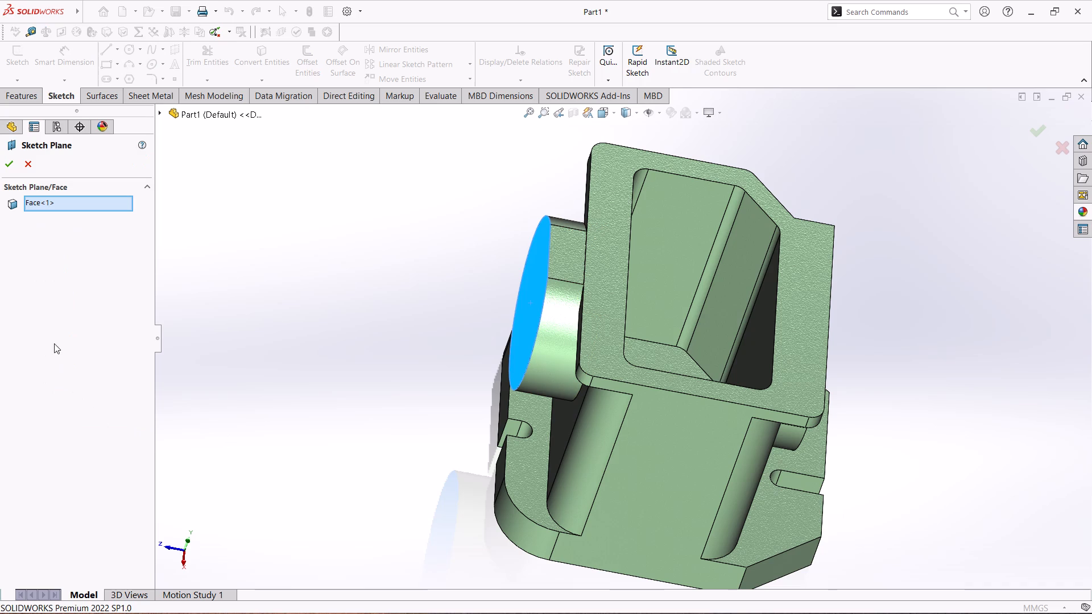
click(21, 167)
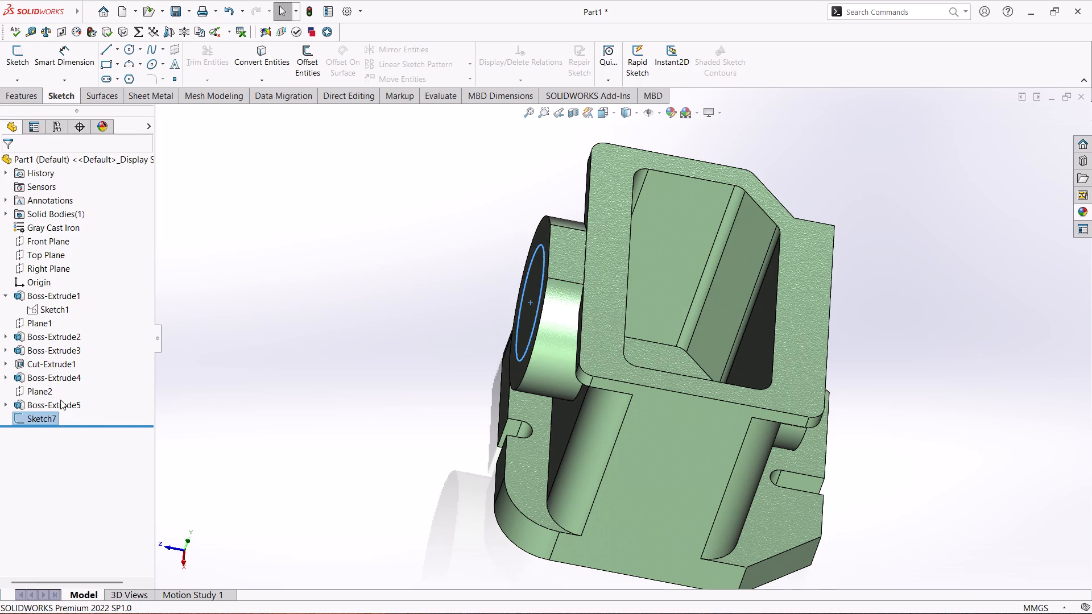
Cut-extrude the 80 mm circle sketch from the round boss's end face into the housing with the Up To Next end condition.
click(44, 414)
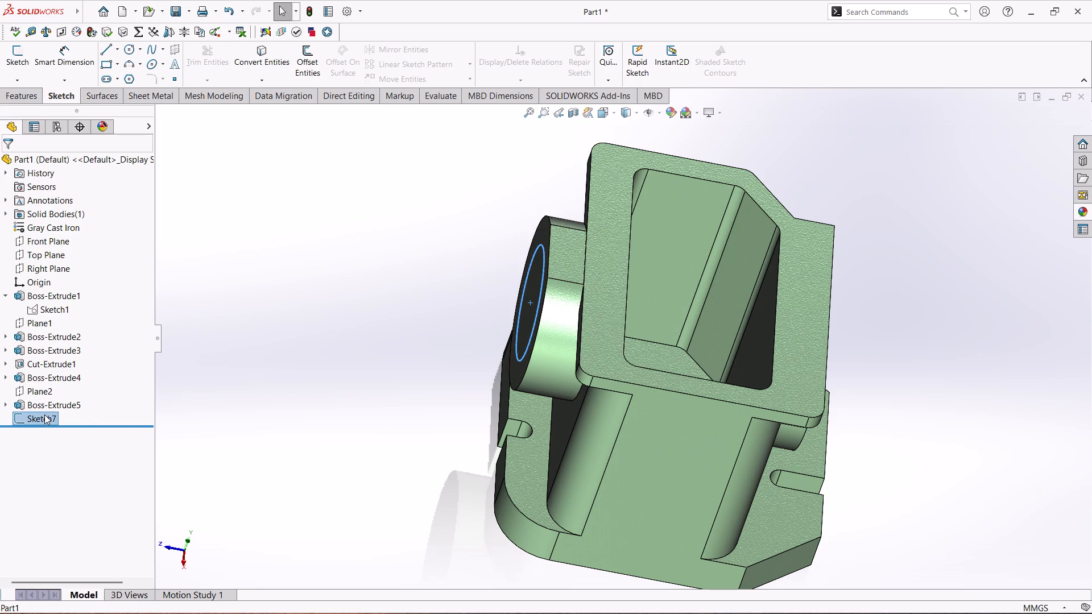
click(16, 102)
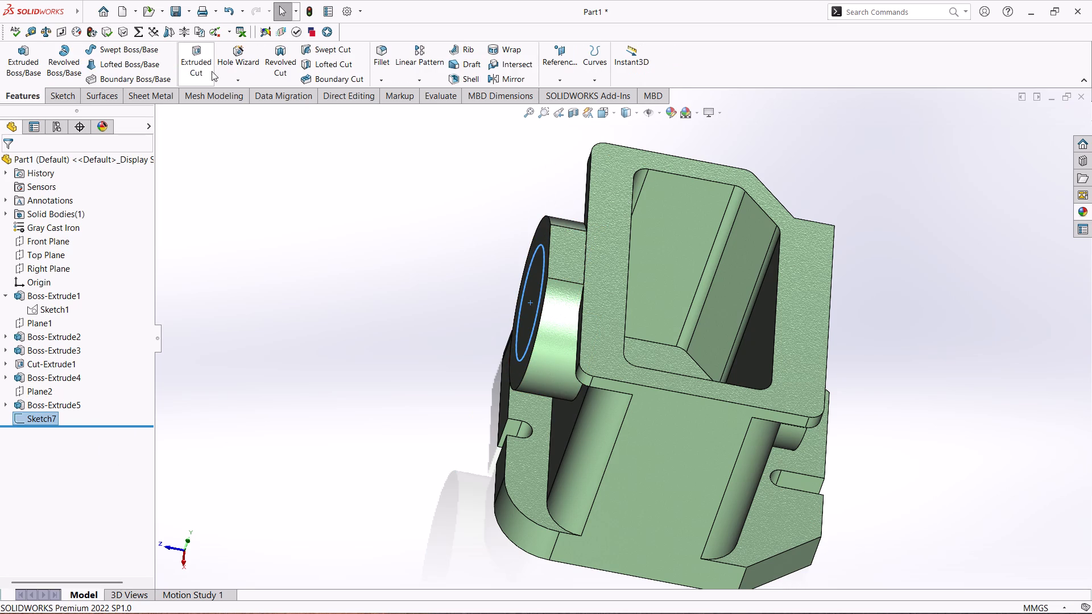
click(205, 67)
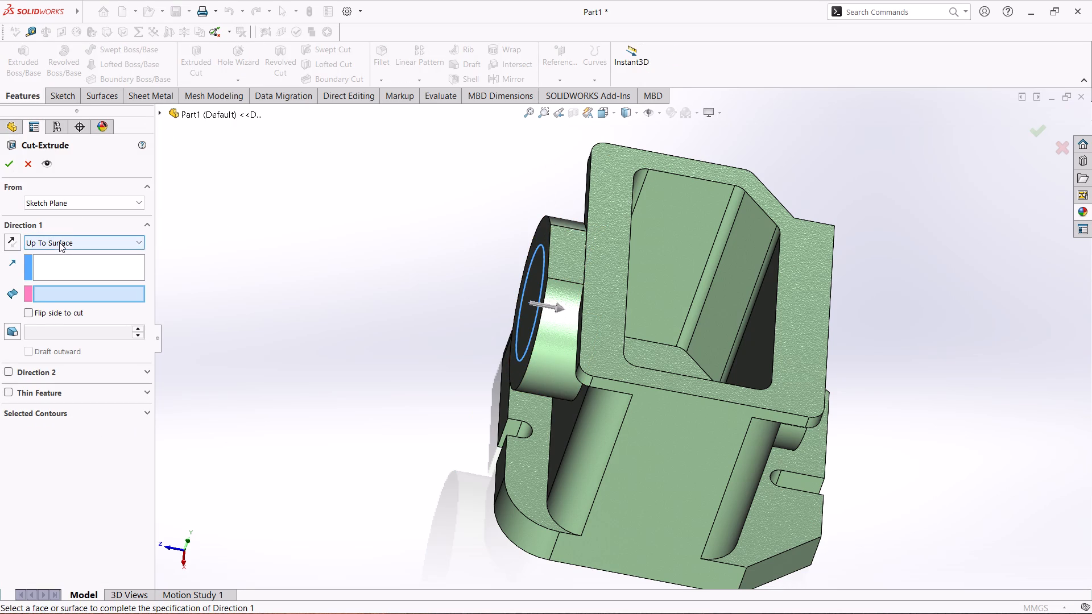
click(59, 242)
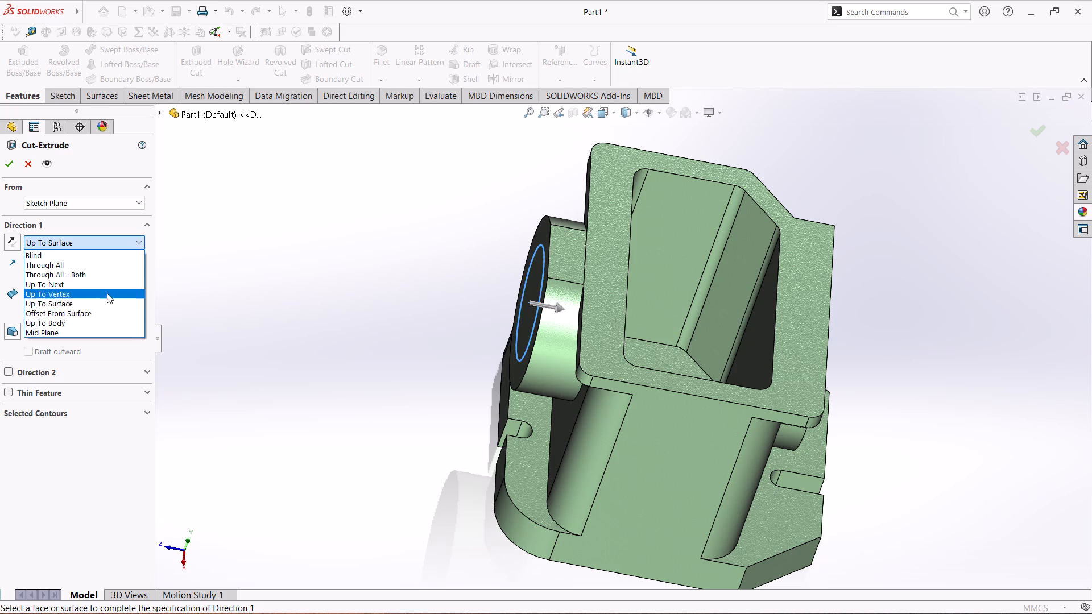
click(104, 284)
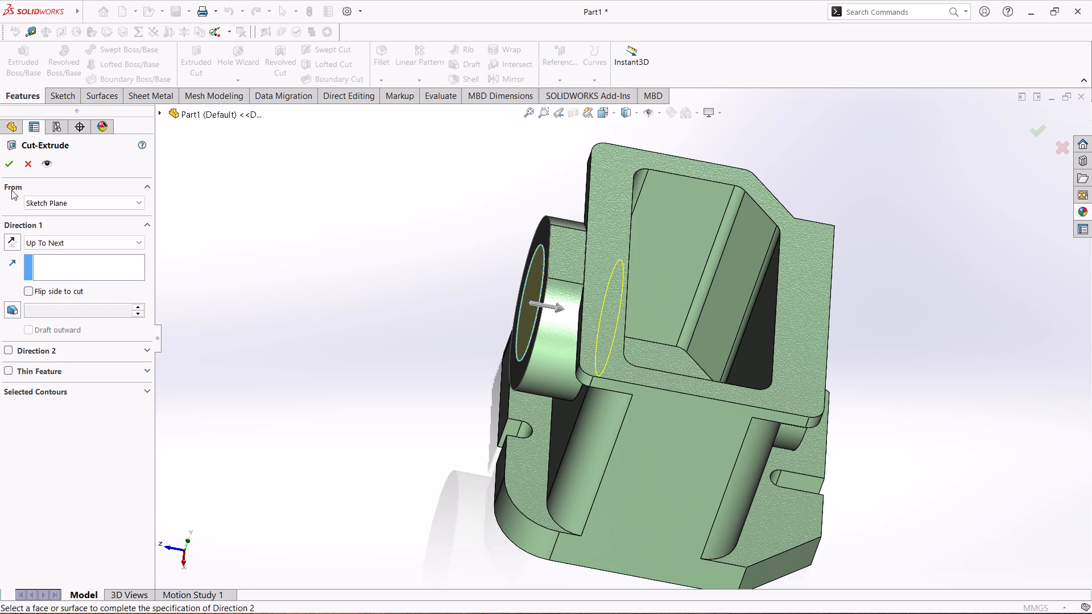
click(13, 165)
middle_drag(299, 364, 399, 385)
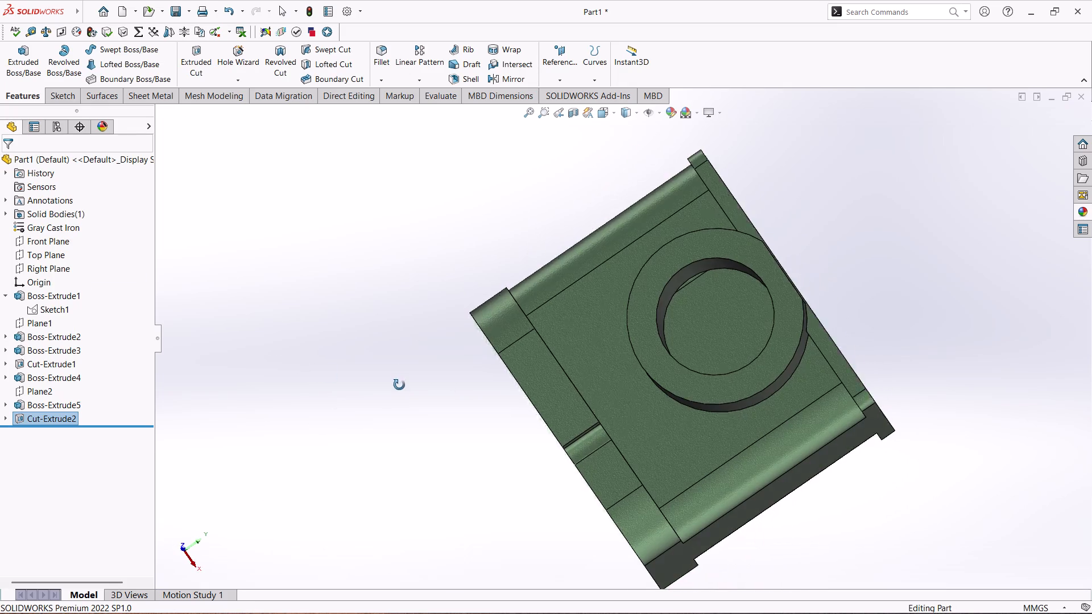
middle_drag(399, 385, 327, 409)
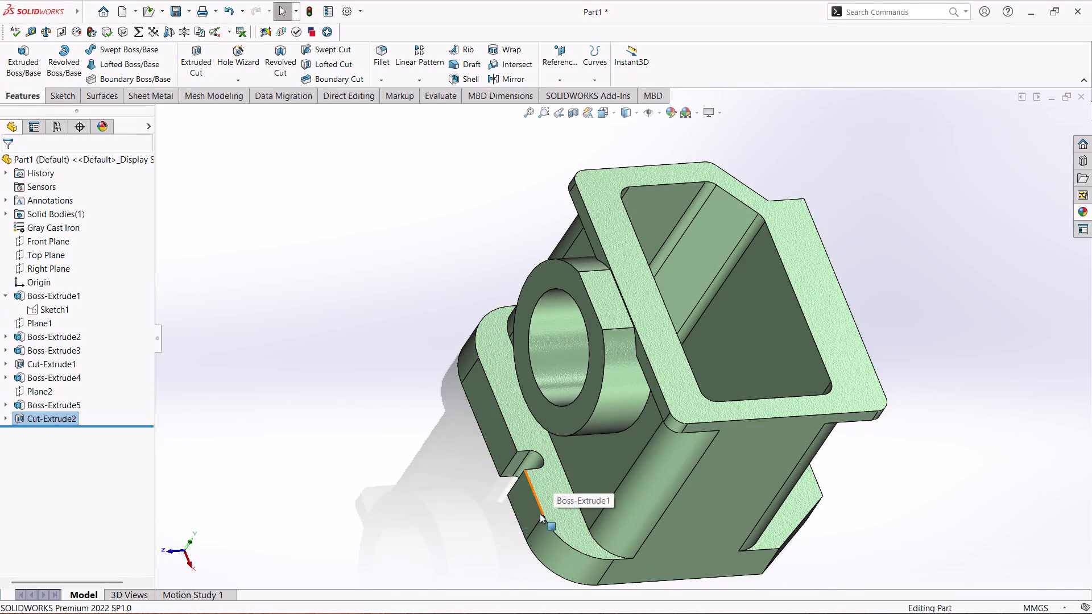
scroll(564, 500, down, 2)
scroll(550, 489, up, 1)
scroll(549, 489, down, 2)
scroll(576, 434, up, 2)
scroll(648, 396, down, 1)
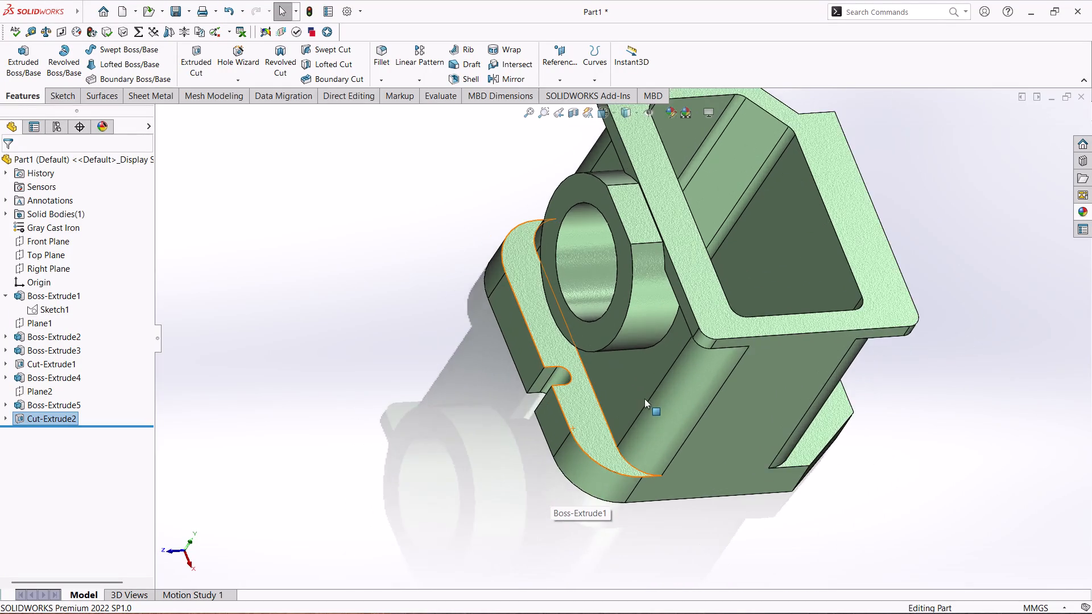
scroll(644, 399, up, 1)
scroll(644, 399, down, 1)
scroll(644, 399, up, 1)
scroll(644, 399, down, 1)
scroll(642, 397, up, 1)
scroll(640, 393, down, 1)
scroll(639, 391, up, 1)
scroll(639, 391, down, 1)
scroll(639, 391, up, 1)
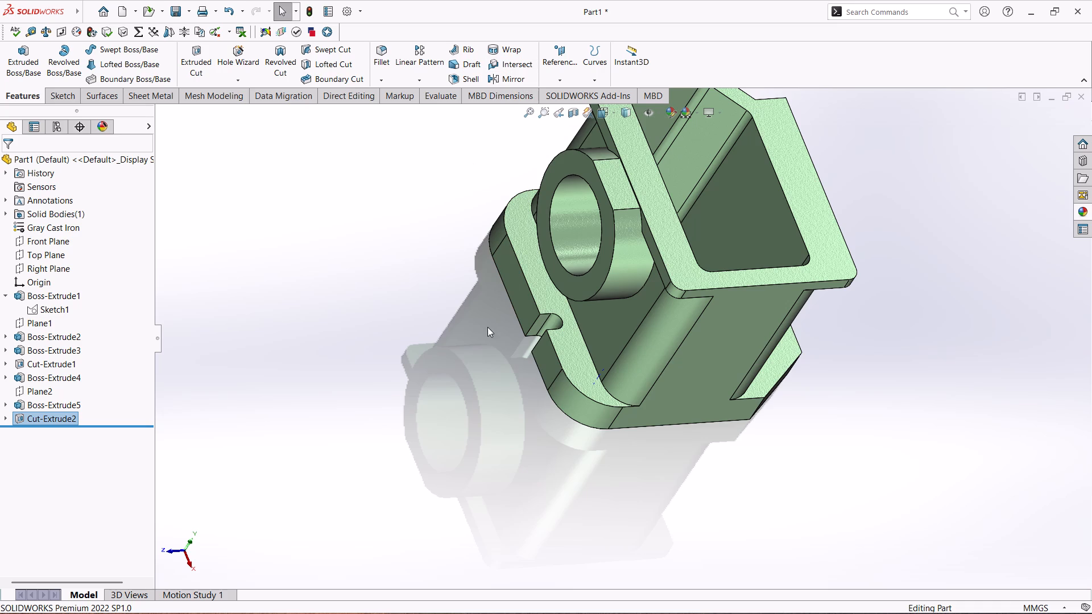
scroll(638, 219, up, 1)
Chamfer the outer edge of the round boss's bore by 2 mm at 45 degrees.
scroll(651, 125, down, 2)
scroll(704, 209, down, 2)
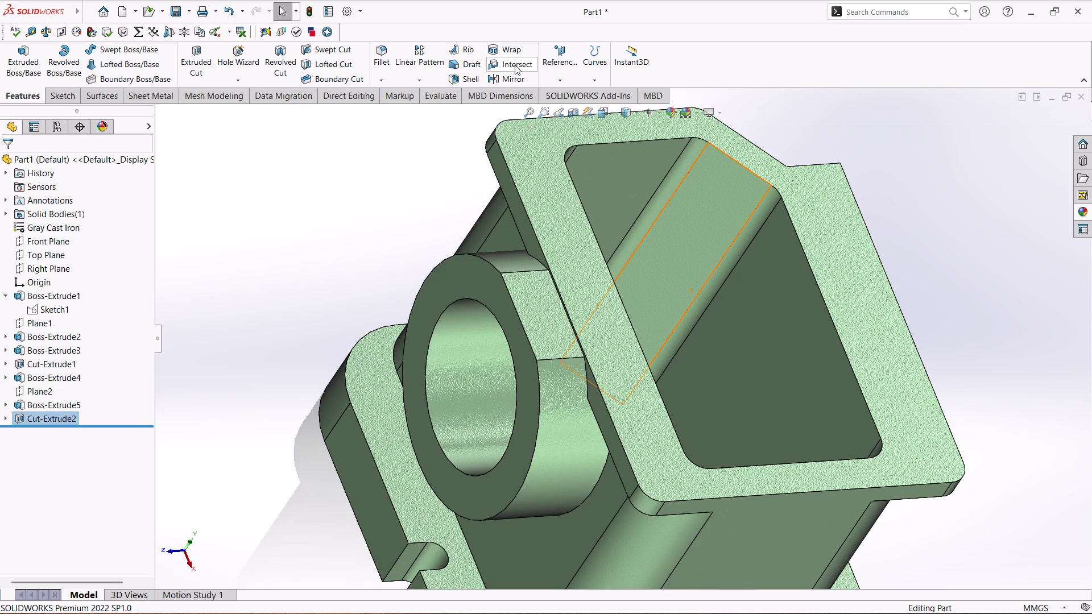
click(384, 82)
click(409, 106)
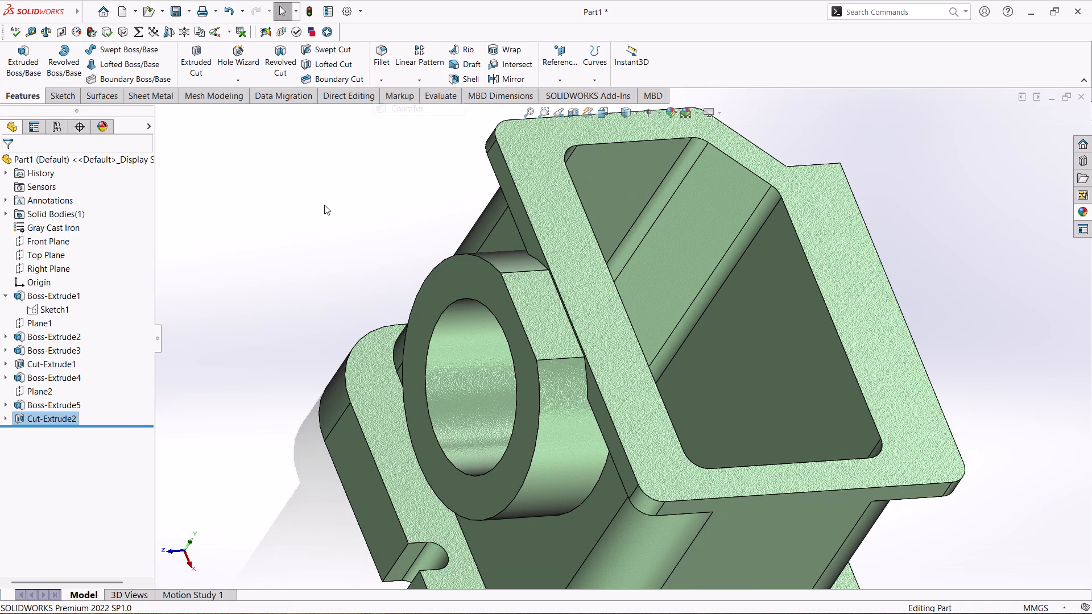
key(2)
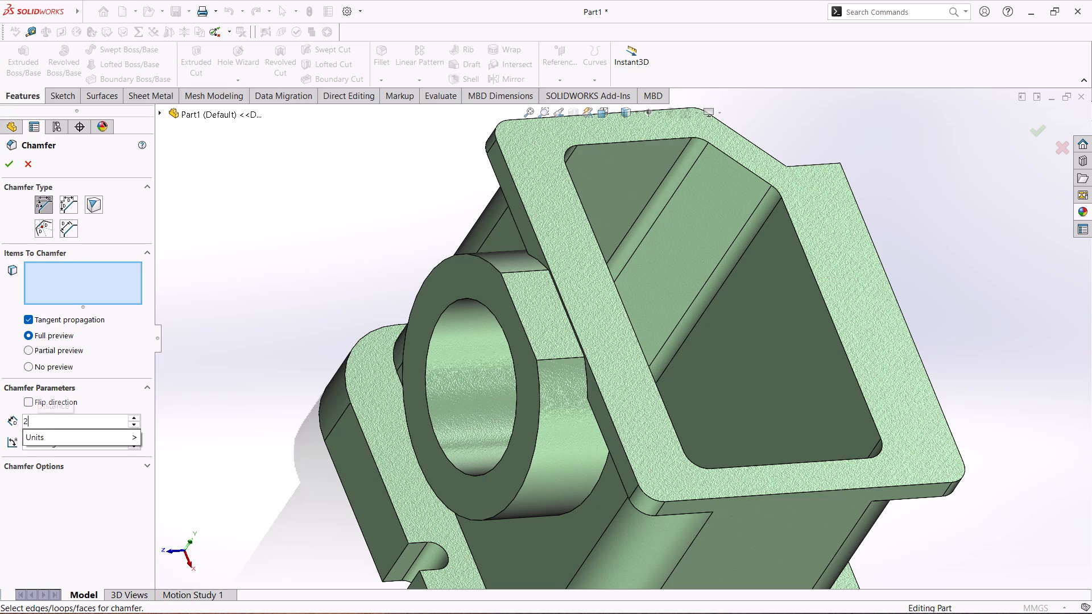
key(Return)
click(429, 416)
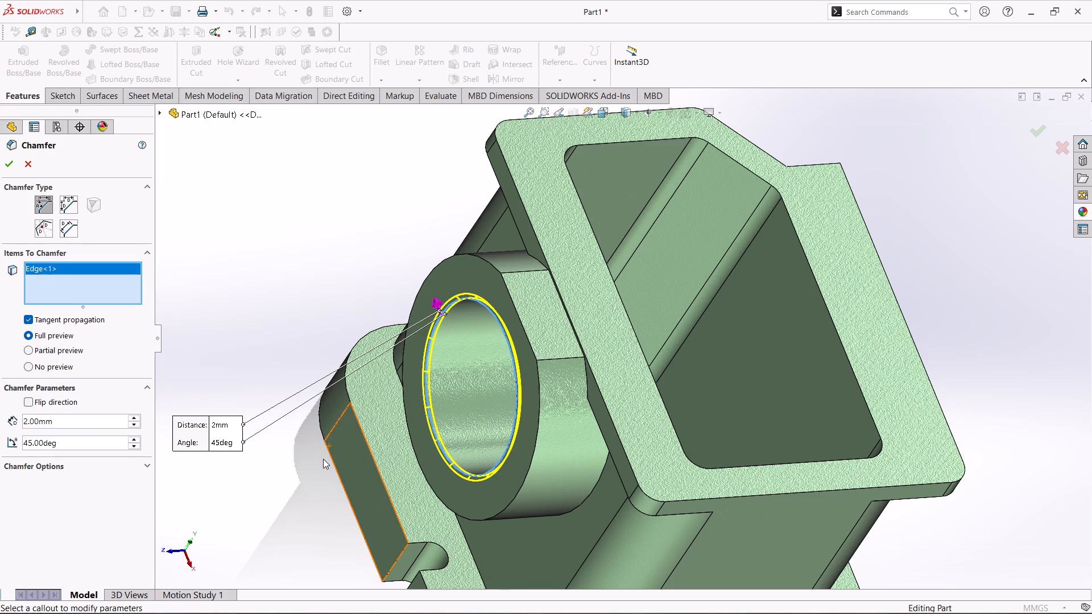
click(0, 165)
click(10, 164)
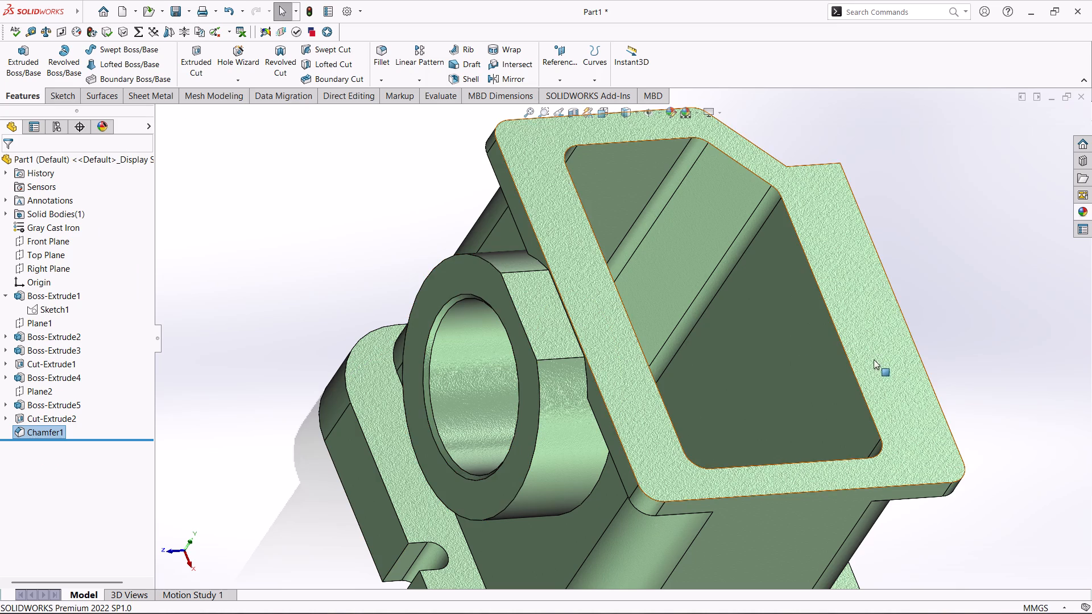
Apply the polished aluminum appearance to the rectangular rim's end face, the round boss's flat, the bore wall and its chamfer.
scroll(949, 347, up, 3)
middle_drag(941, 400, 979, 391)
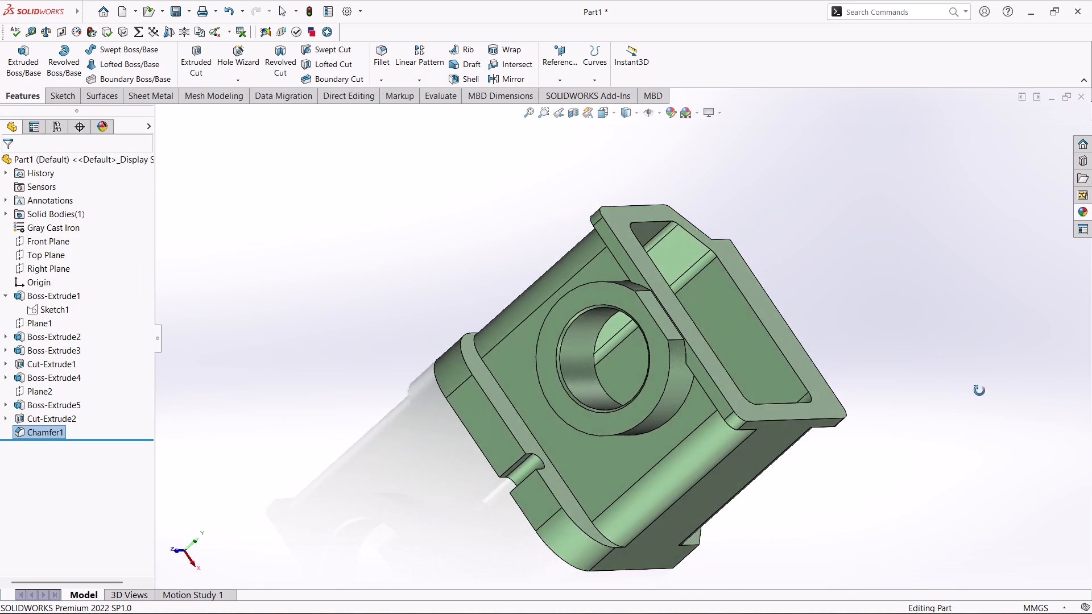
middle_drag(979, 391, 803, 400)
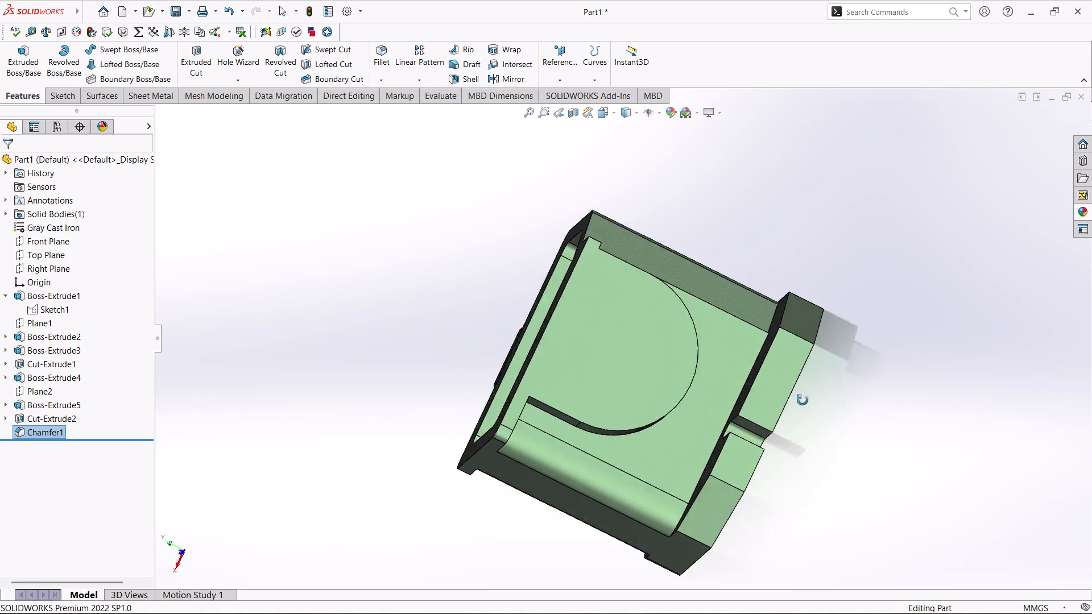
middle_drag(803, 400, 966, 364)
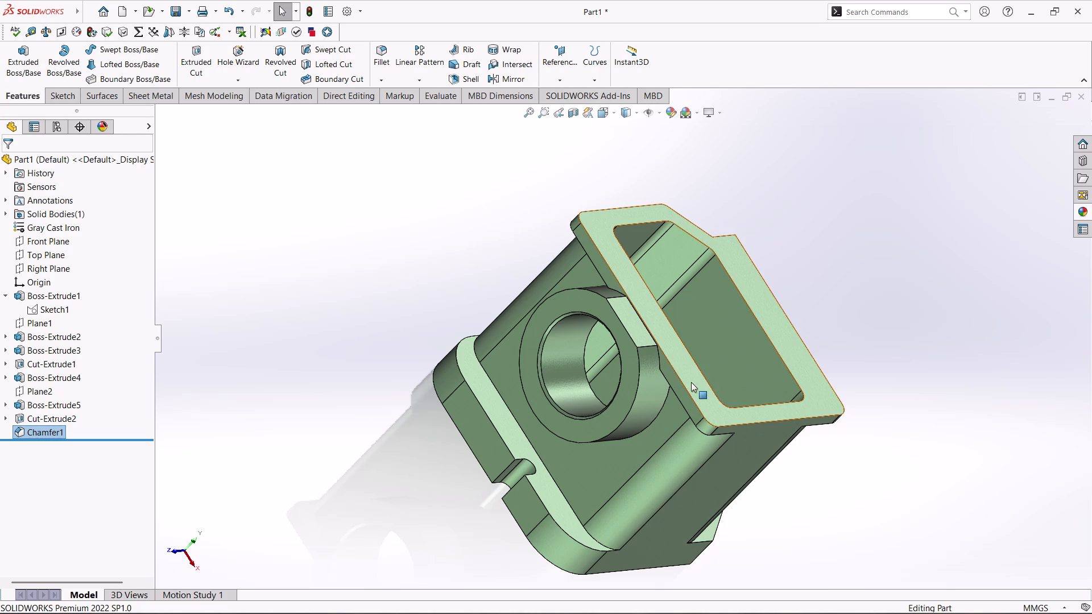
ctrl+click(671, 352)
ctrl+click(636, 326)
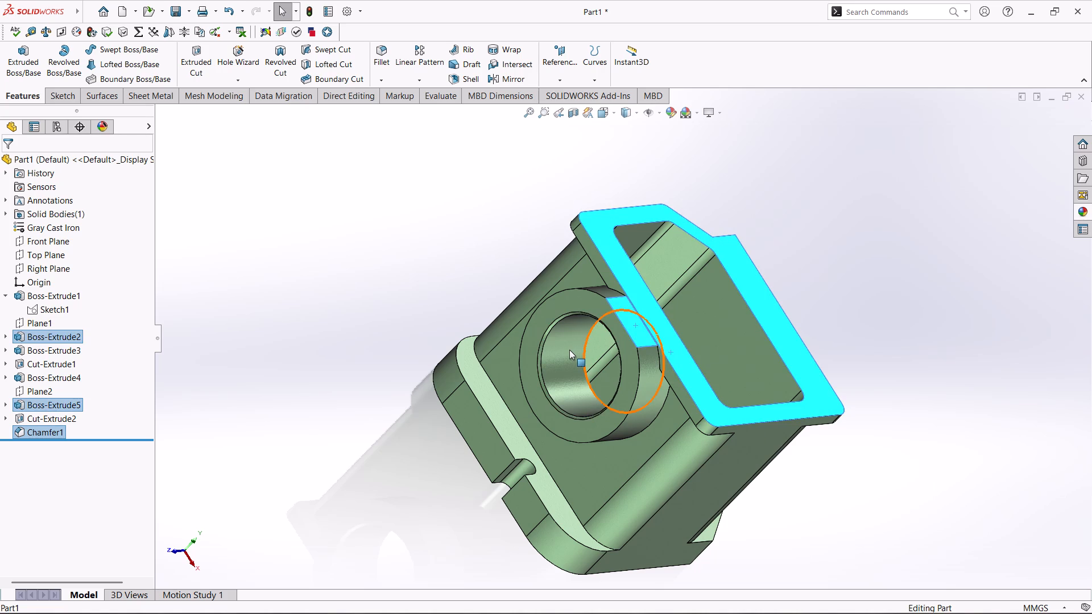
ctrl+click(569, 350)
ctrl+scroll(543, 342, down, 6)
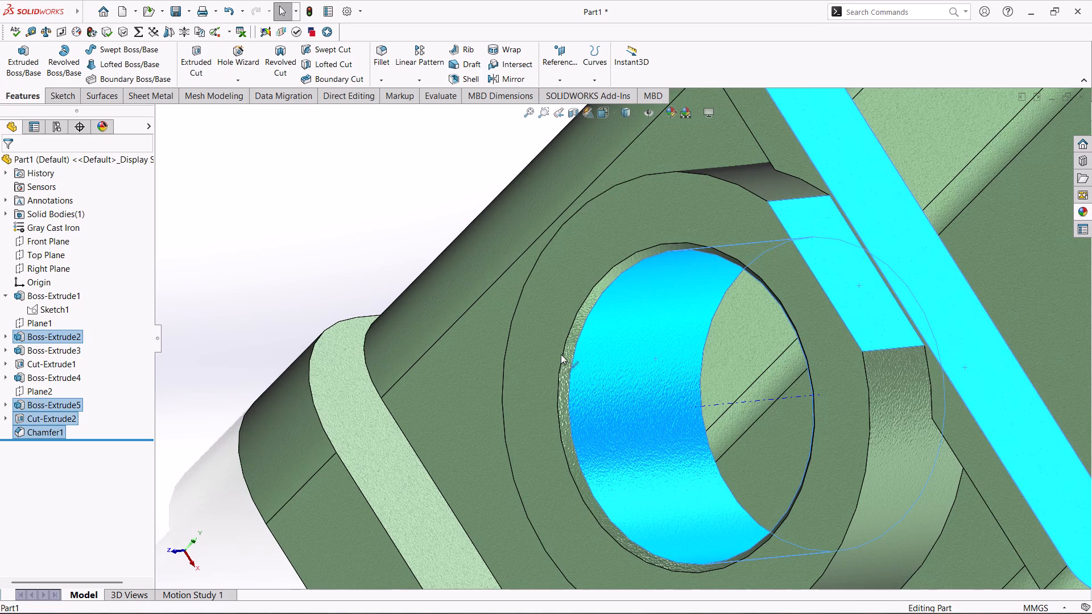
ctrl+click(568, 354)
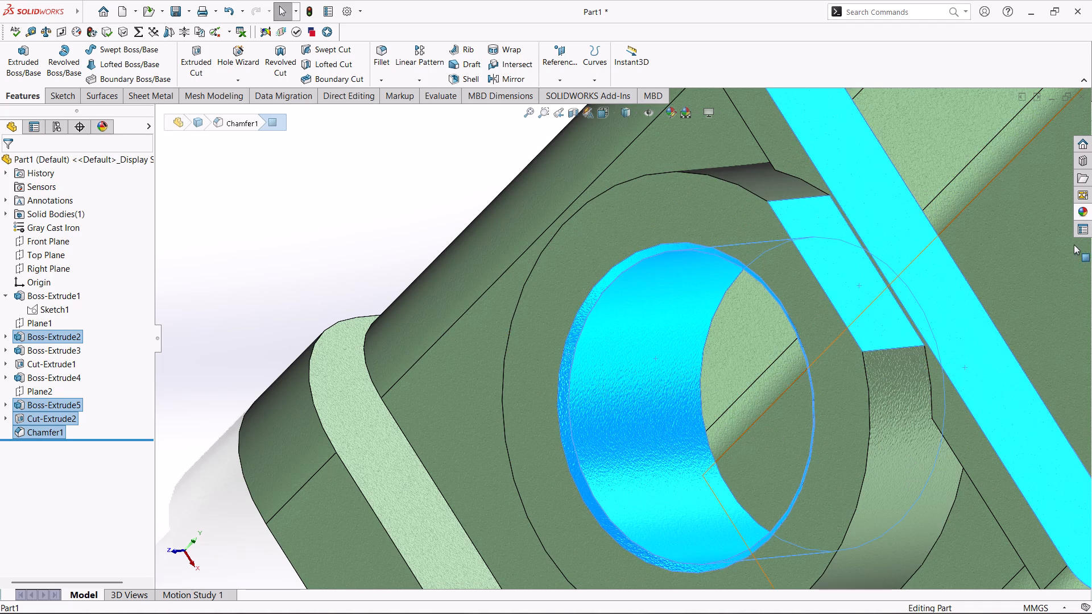
click(1077, 210)
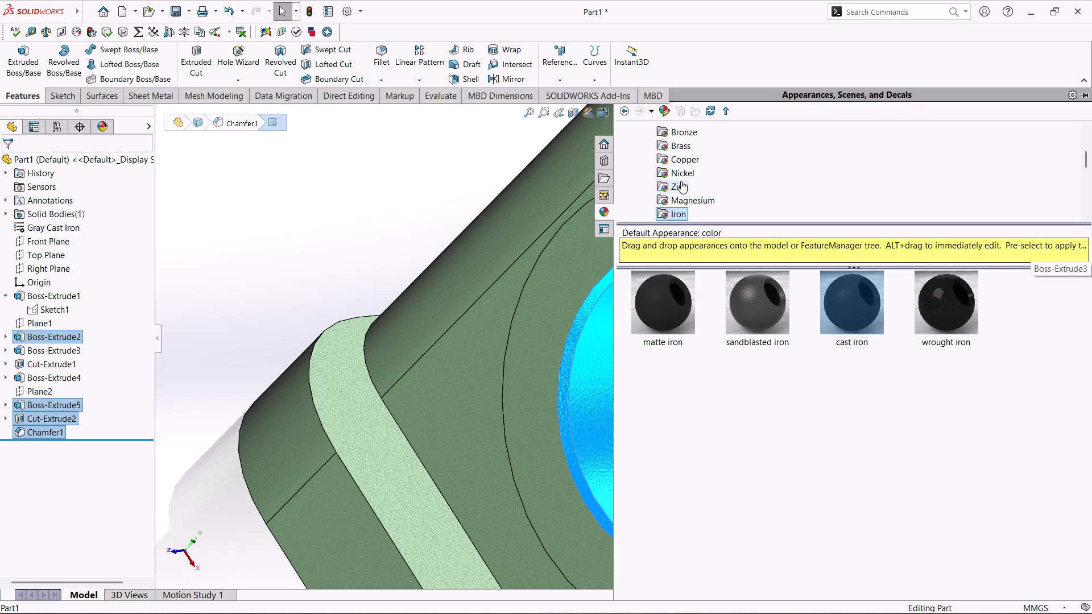
scroll(681, 181, down, 3)
scroll(697, 190, up, 2)
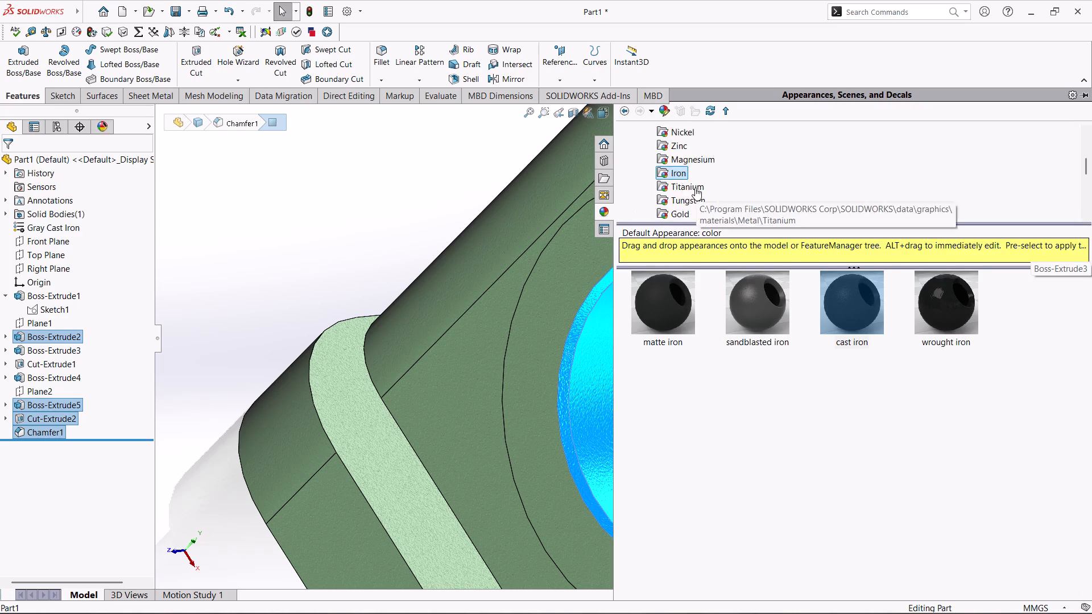
scroll(695, 188, up, 2)
click(692, 162)
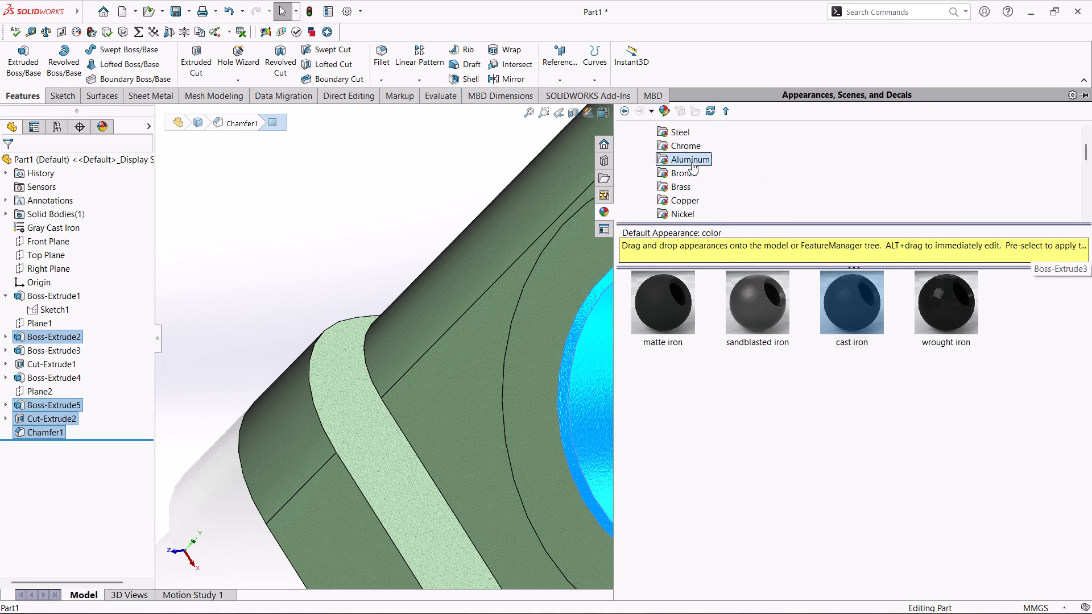
double_click(666, 301)
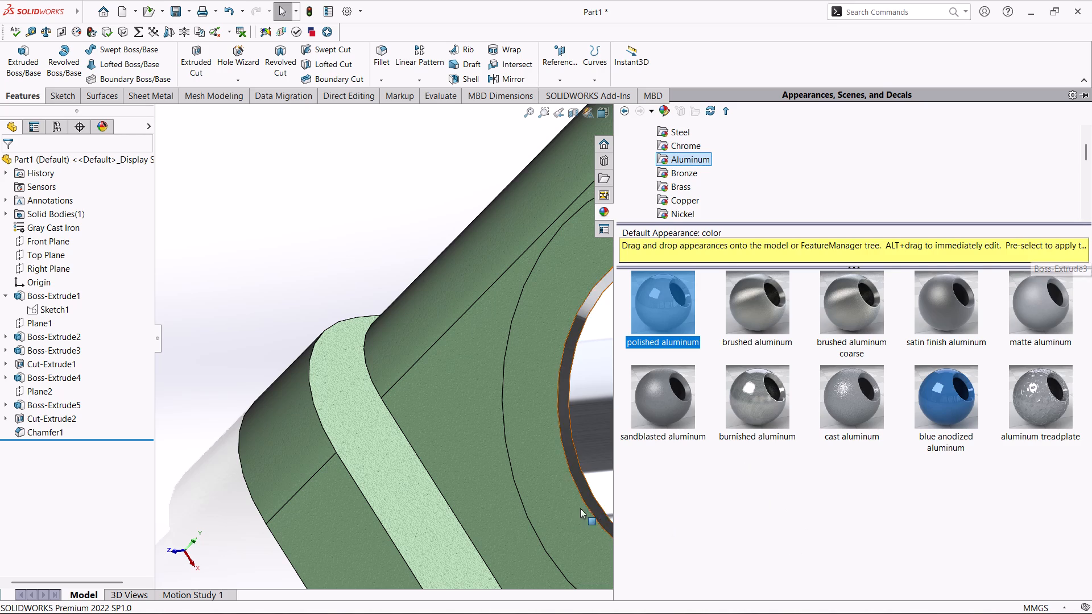
click(412, 234)
Start a sketch on the base flange's inner ledge face, below the round boss.
scroll(630, 317, up, 4)
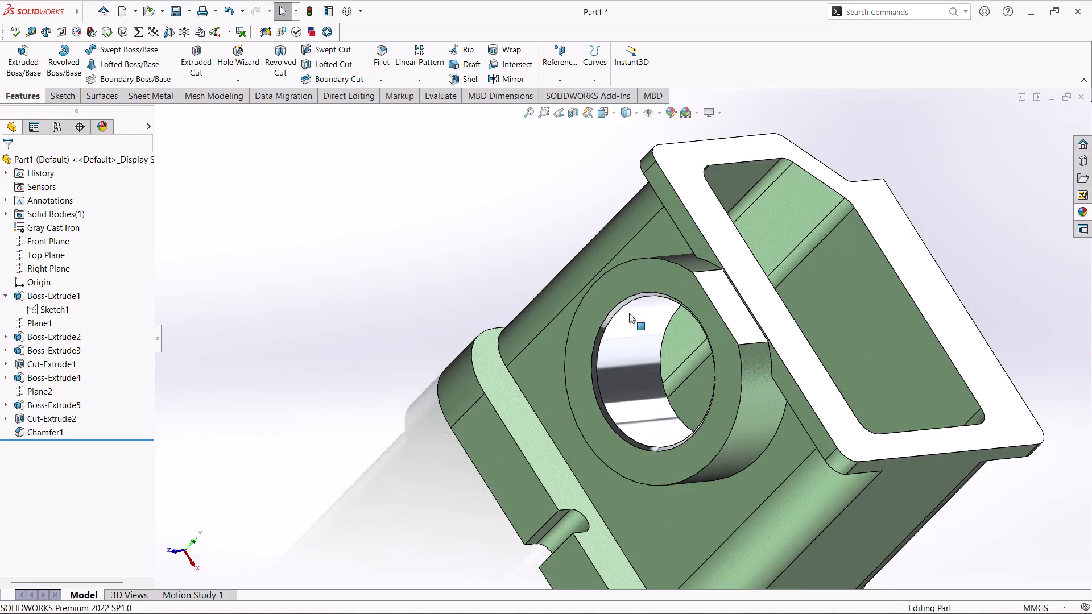
scroll(688, 305, up, 2)
middle_drag(890, 222, 879, 221)
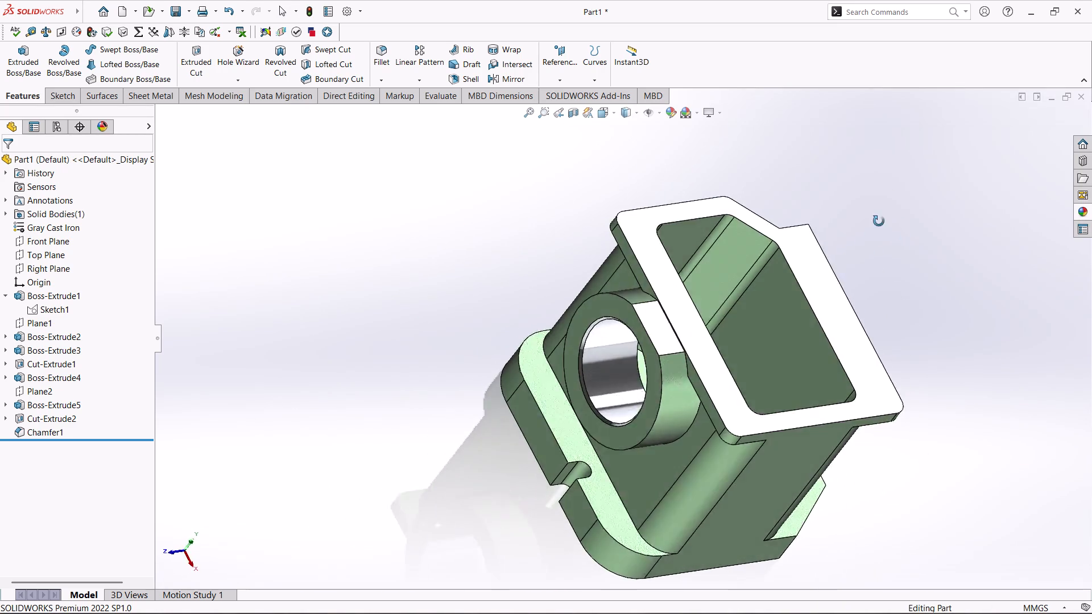
middle_drag(879, 221, 890, 184)
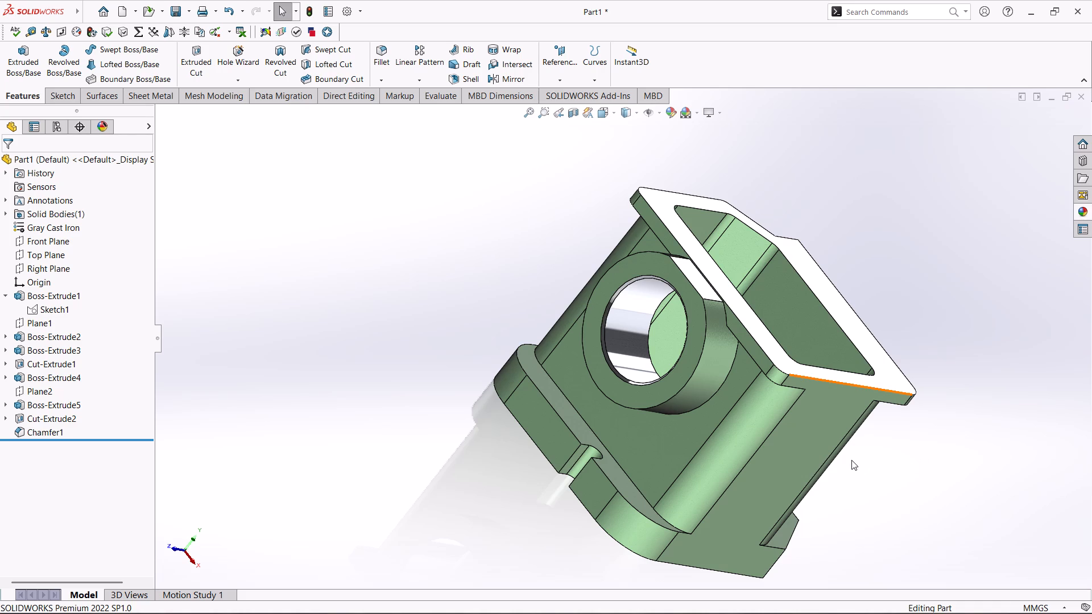
scroll(817, 465, up, 1)
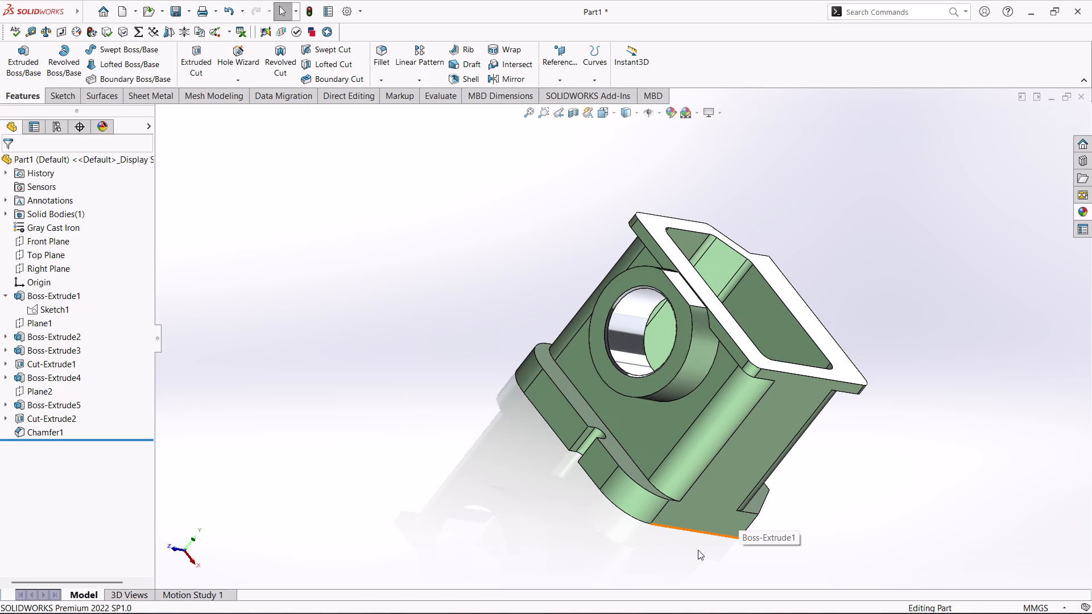
click(618, 454)
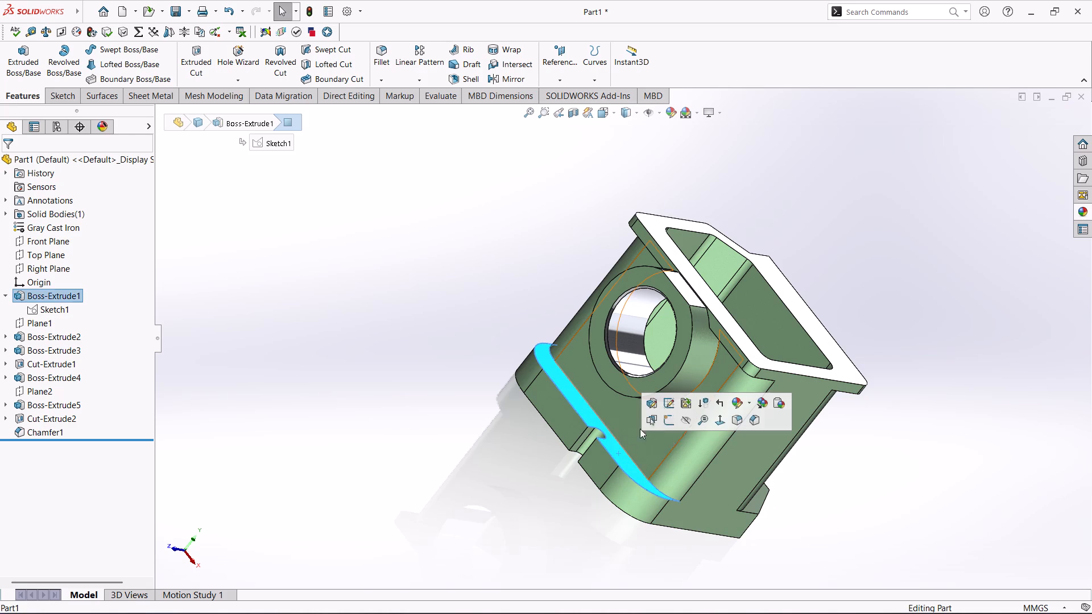
click(668, 421)
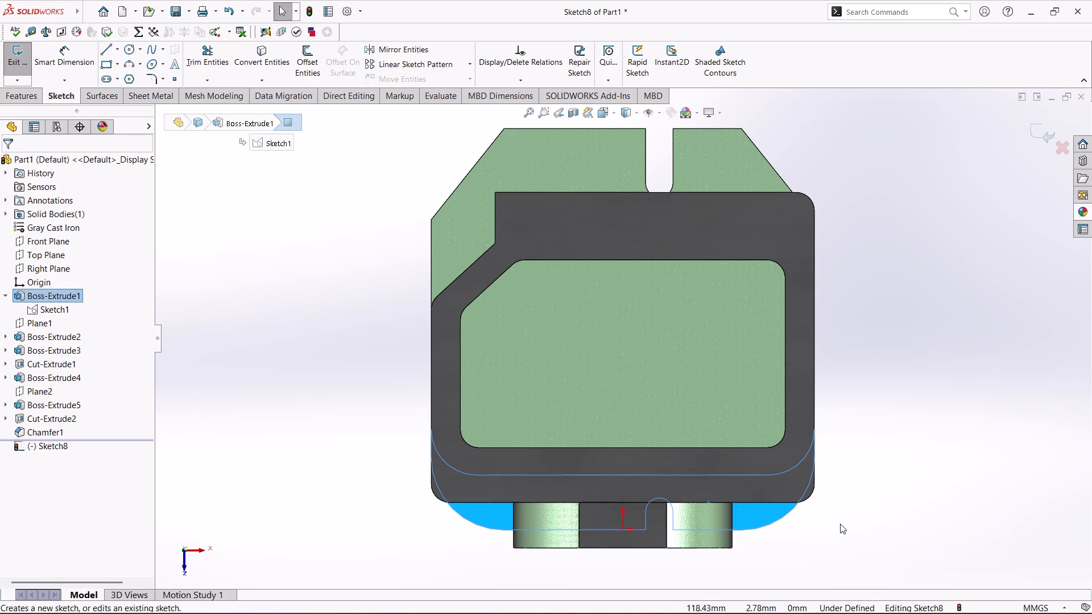
Try the Hidden Lines Visible, Hidden Lines Removed and Wireframe display styles, and set the view to Shaded.
click(636, 109)
click(626, 175)
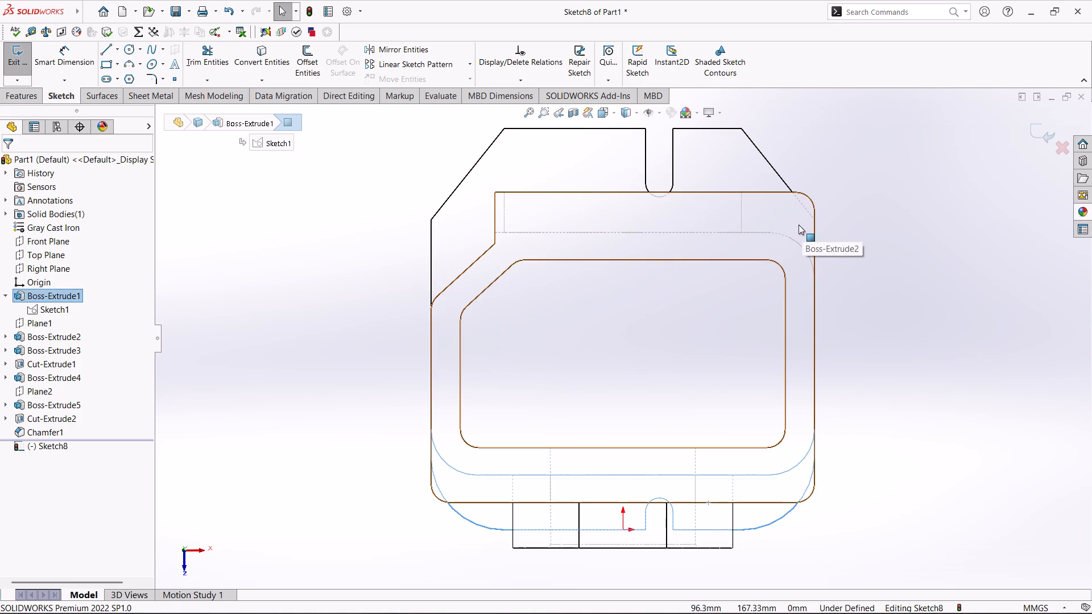
click(634, 112)
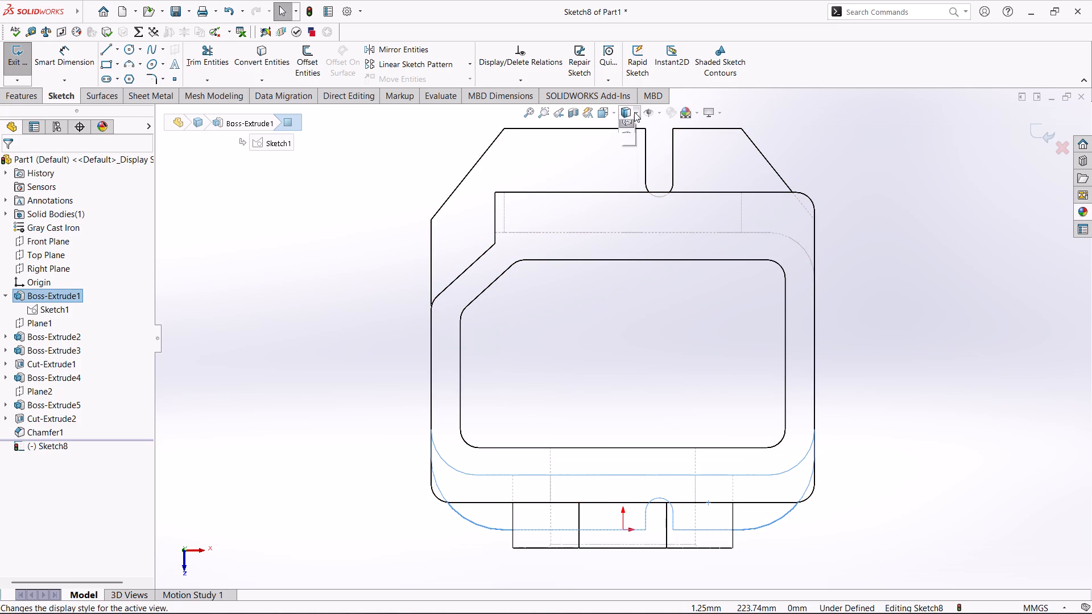
click(630, 156)
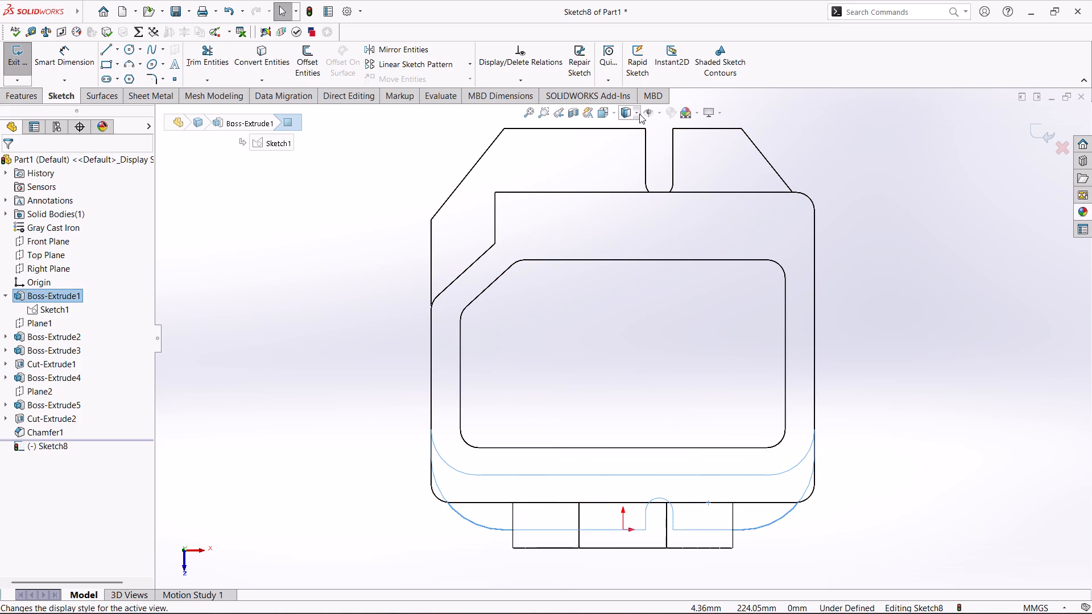
click(639, 114)
click(626, 192)
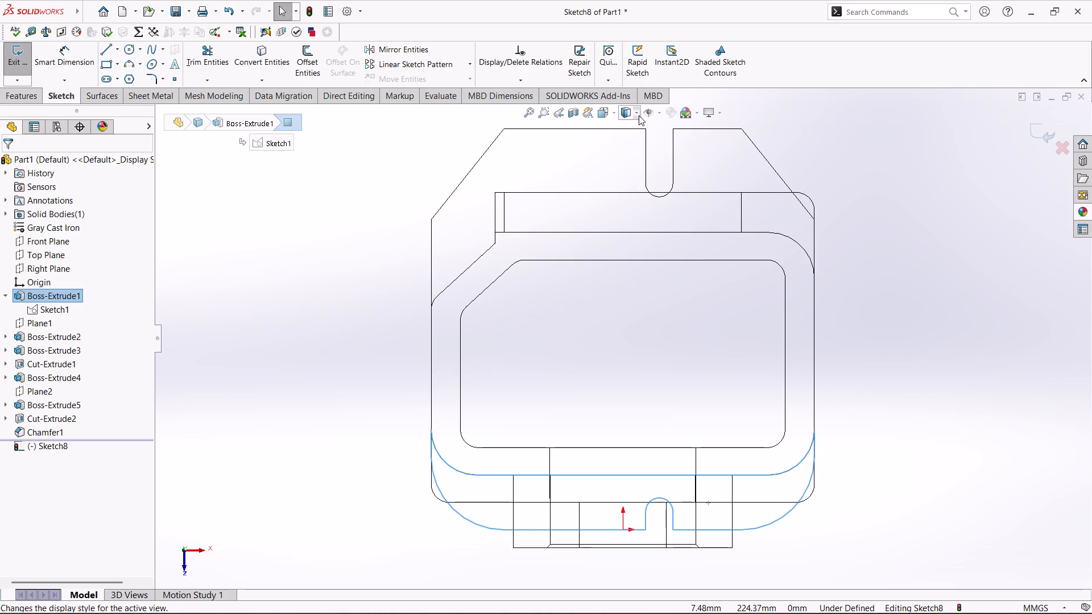
click(640, 115)
click(627, 143)
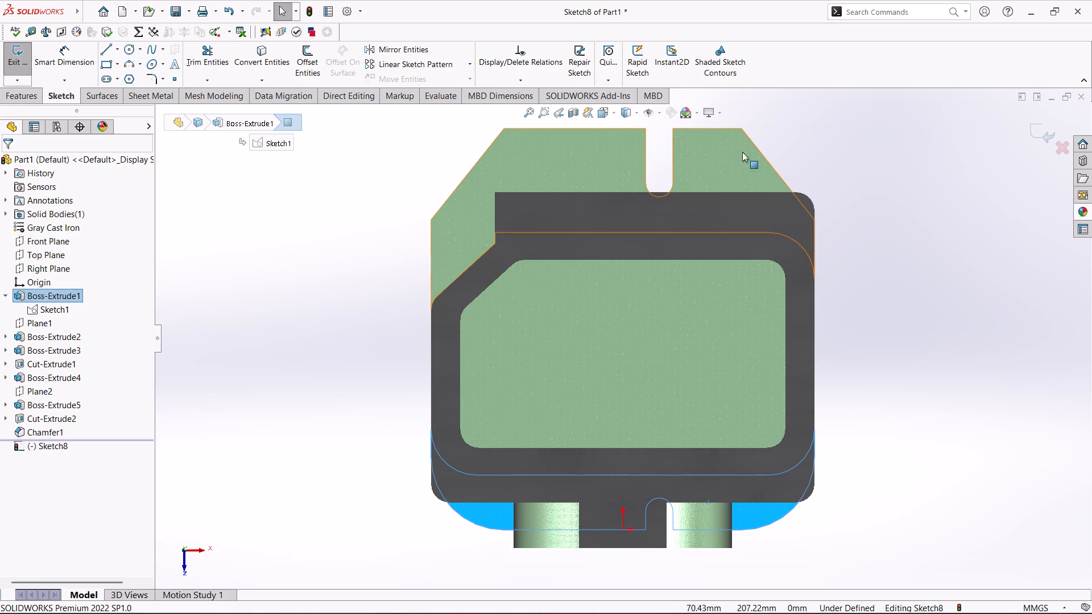
Convert the tangent edges of the base flange's open slot on the side opposite the round boss into sketch entities.
click(673, 163)
right_click(667, 167)
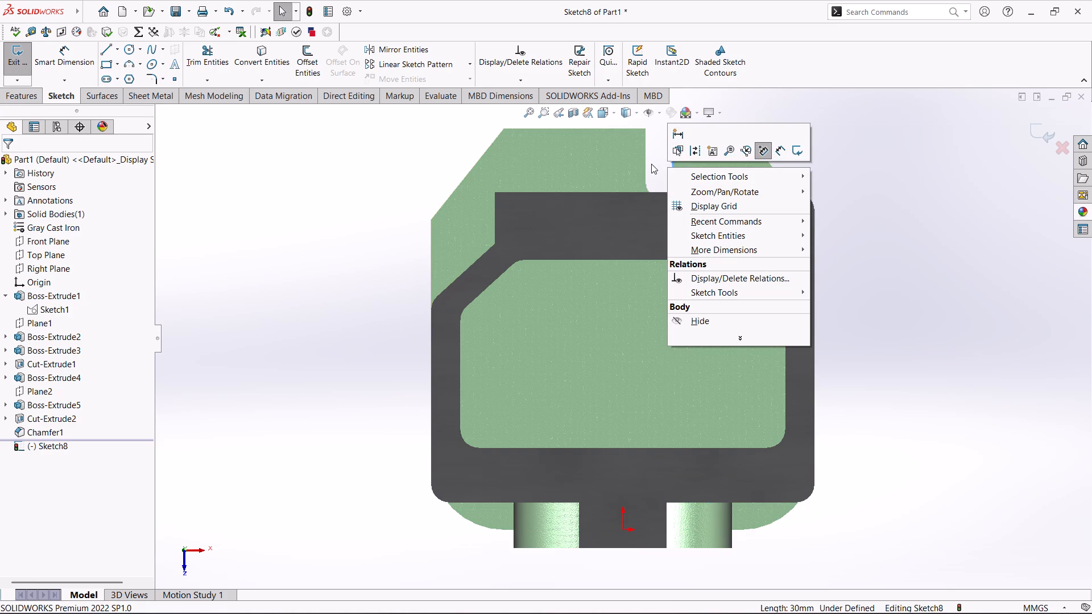
click(651, 164)
click(672, 154)
right_click(672, 154)
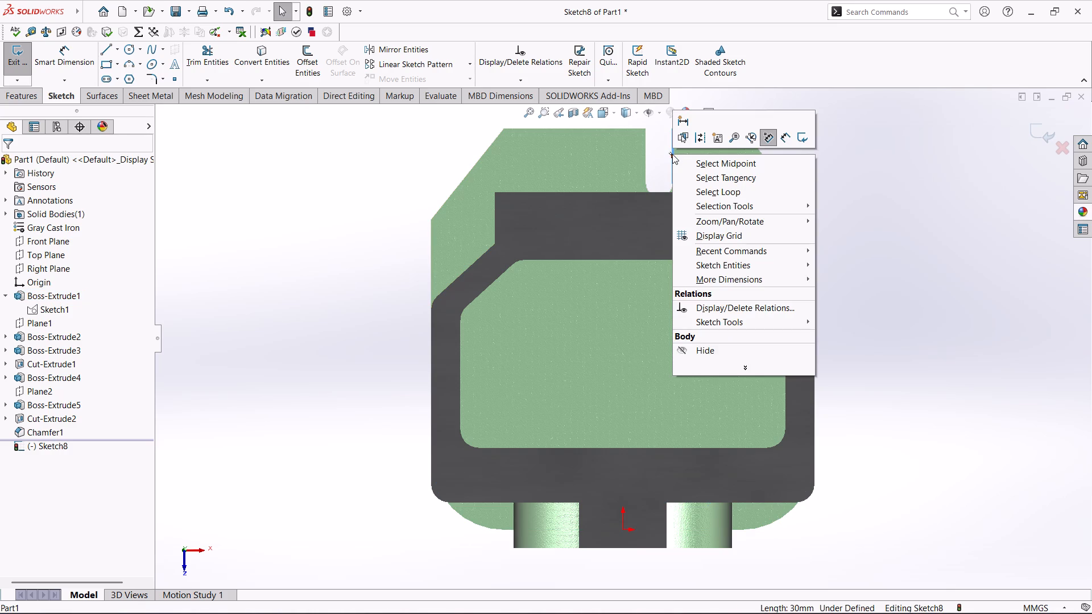
click(705, 184)
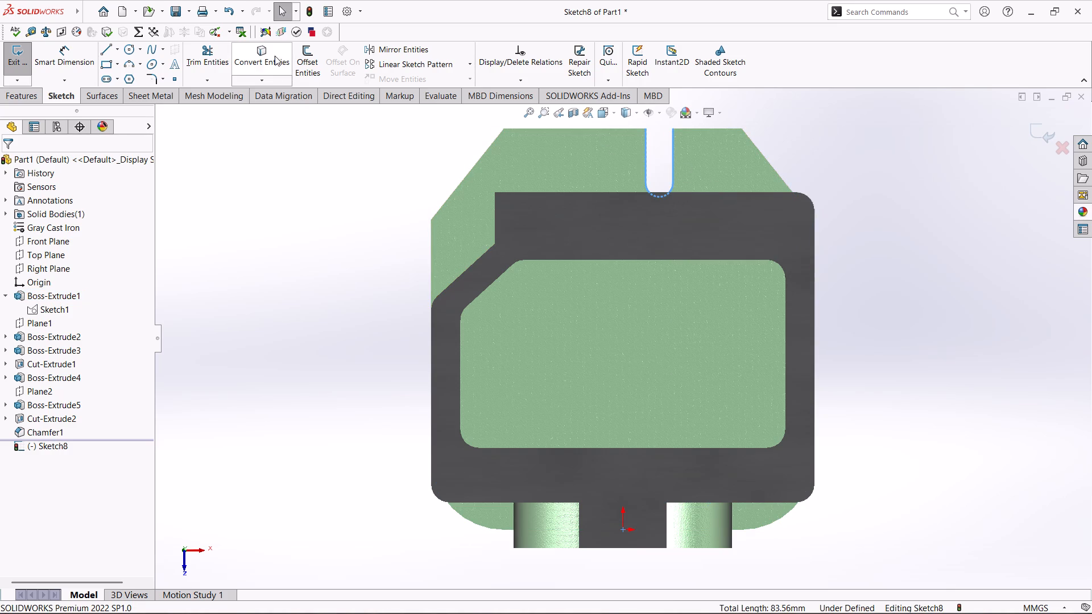
click(266, 56)
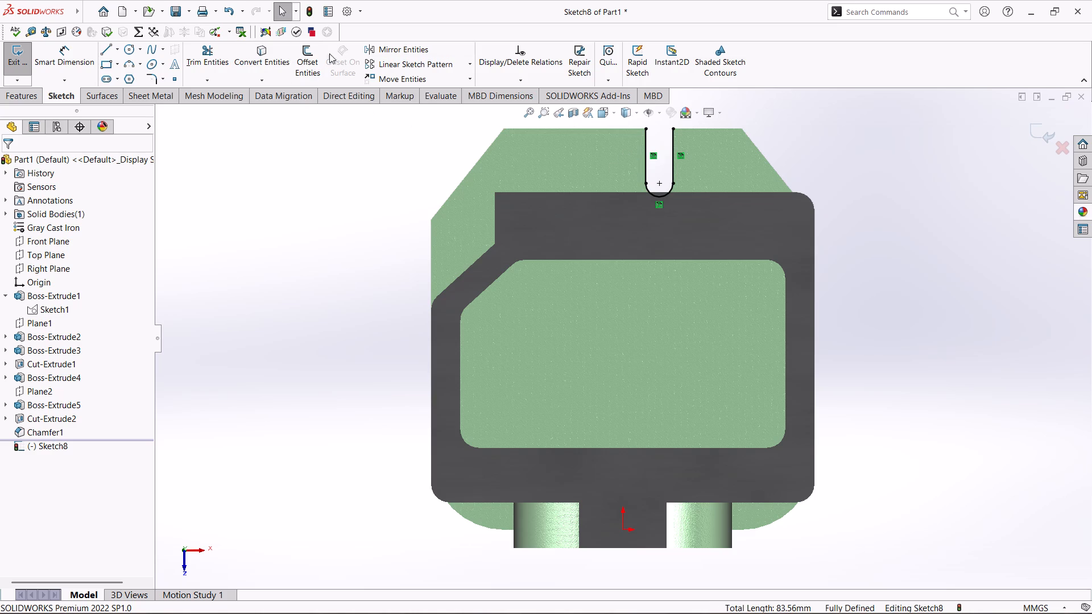
Offset the converted slot outline outward by 7.5 mm as a chain, capping its open ends with lines.
click(312, 59)
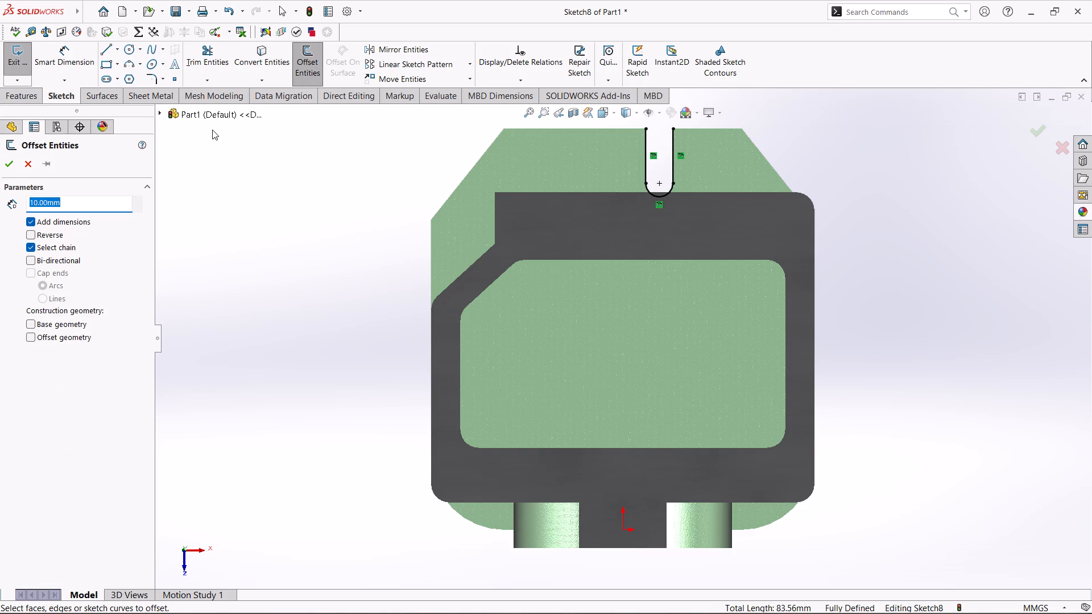
text(7.5)
key(Return)
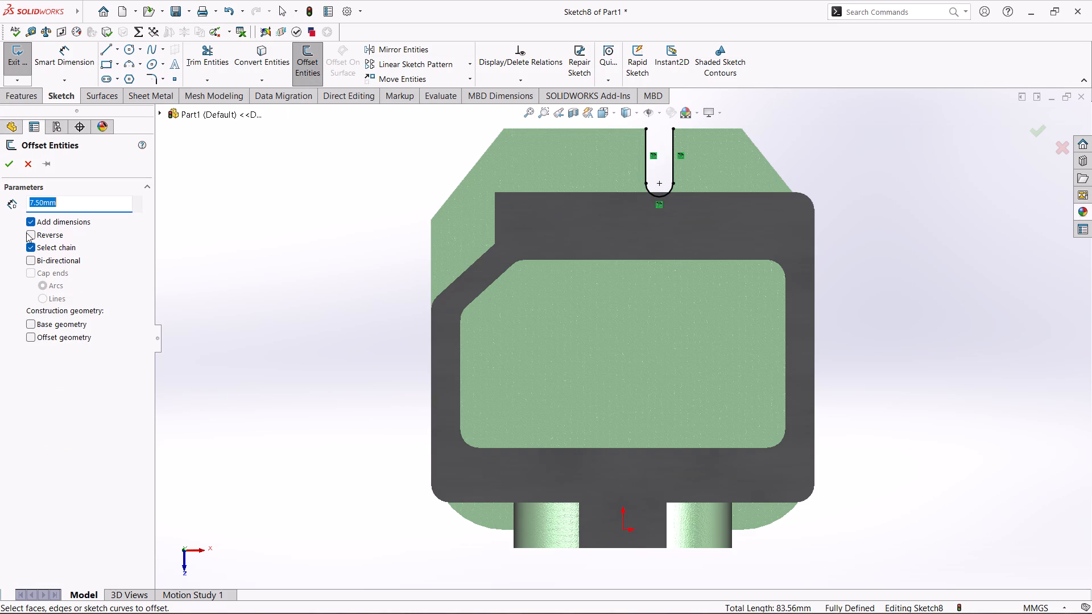
click(27, 233)
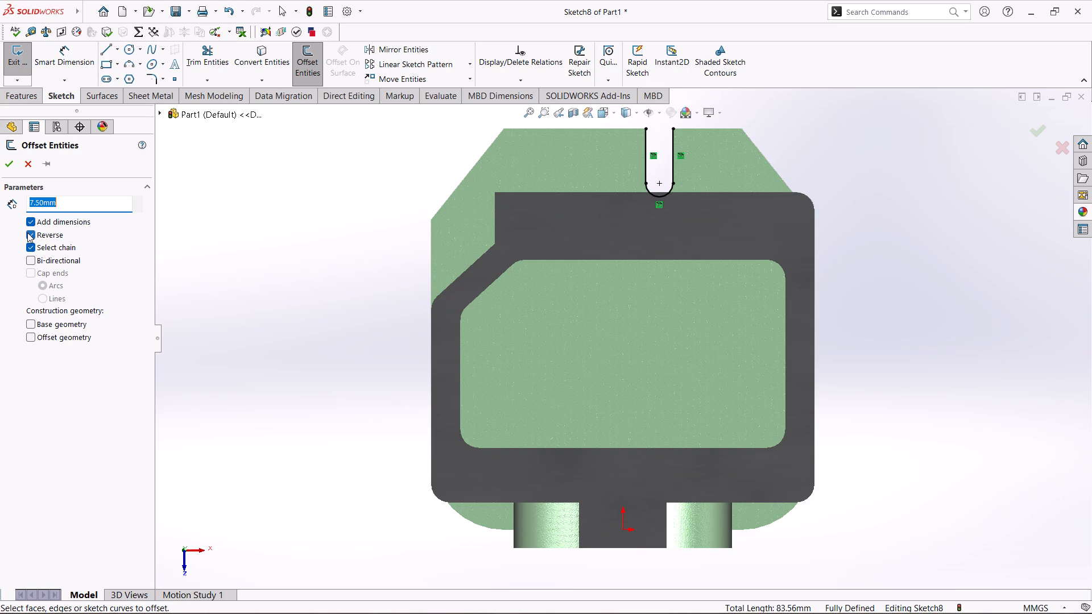
click(27, 233)
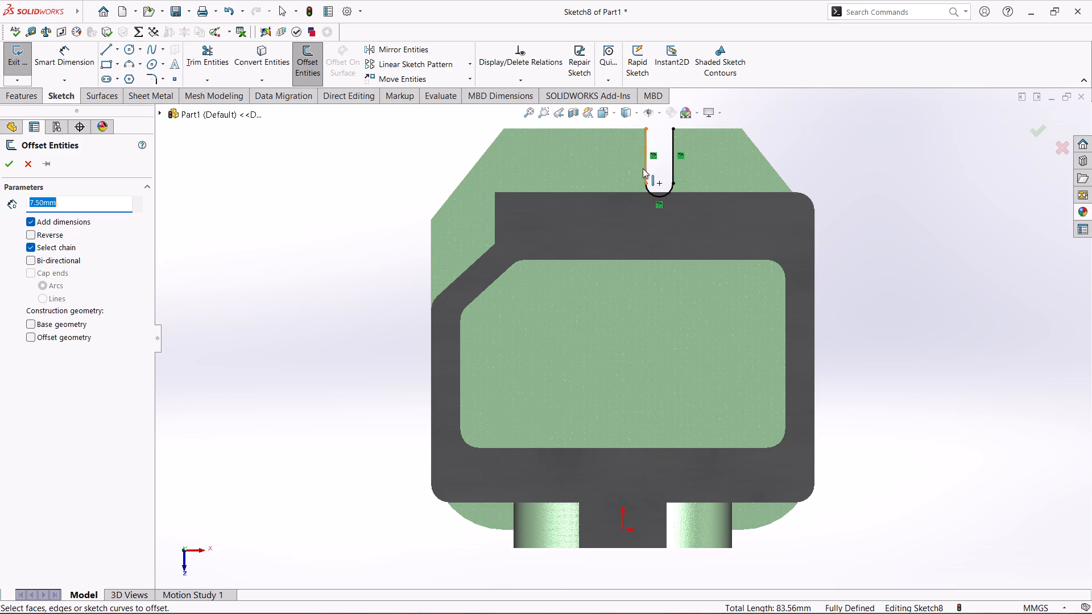
click(644, 164)
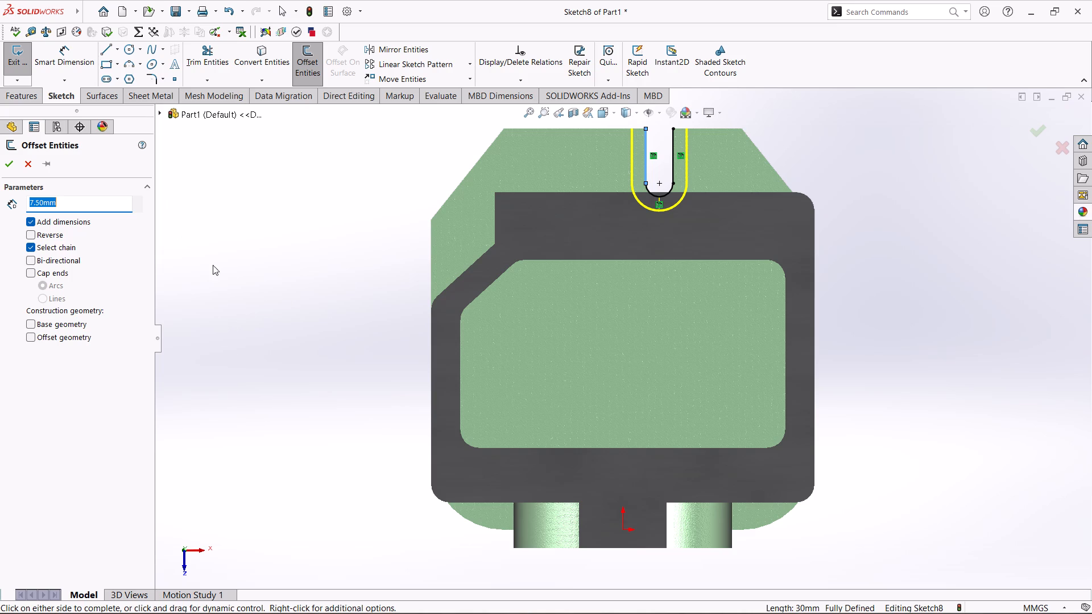
click(32, 270)
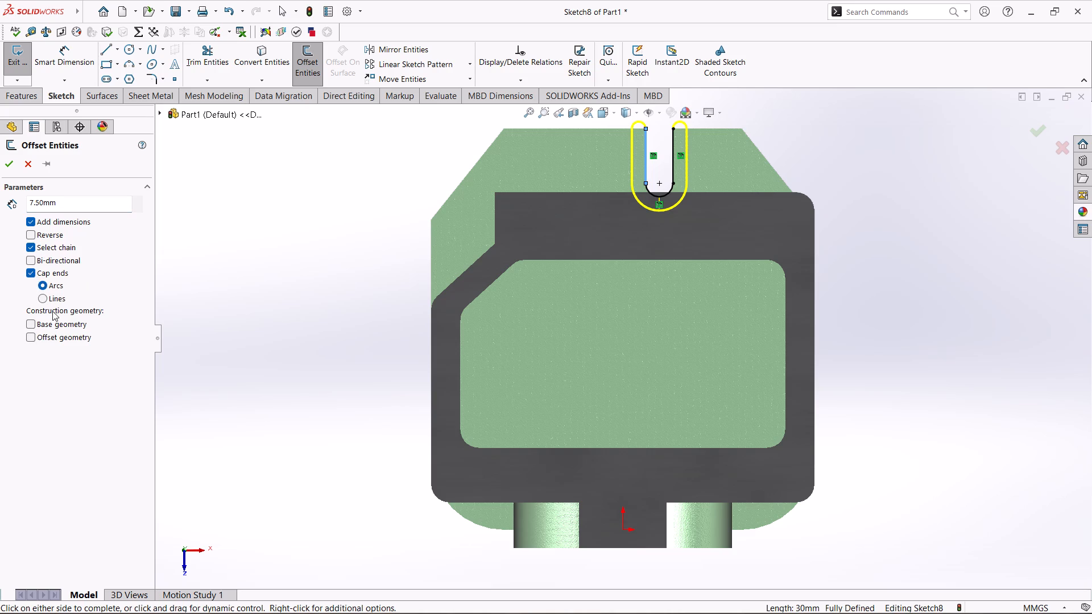
click(44, 300)
scroll(180, 272, up, 1)
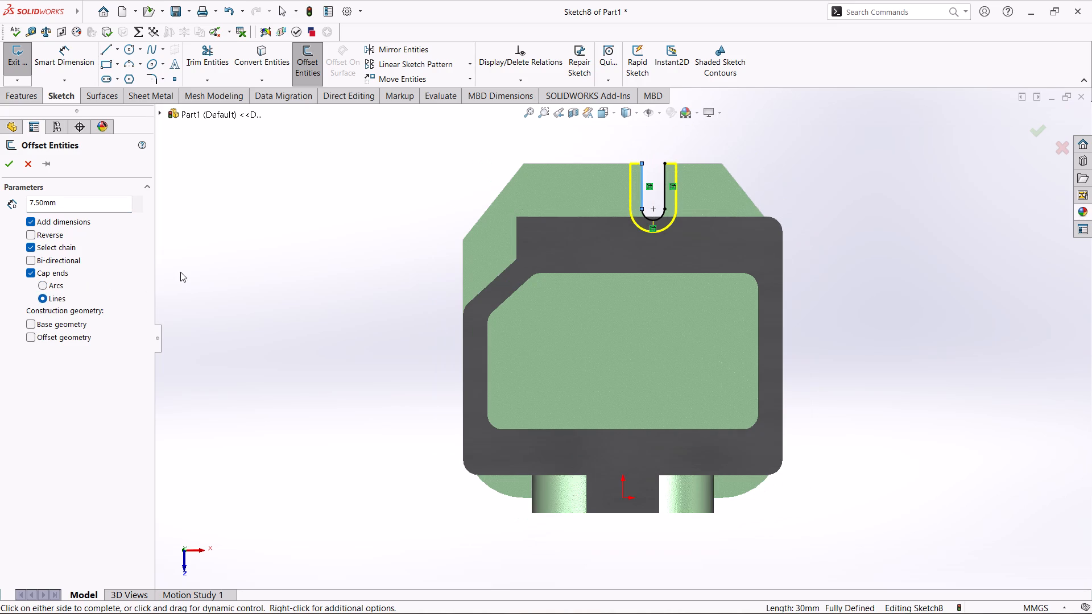
scroll(602, 132, down, 4)
scroll(737, 205, up, 1)
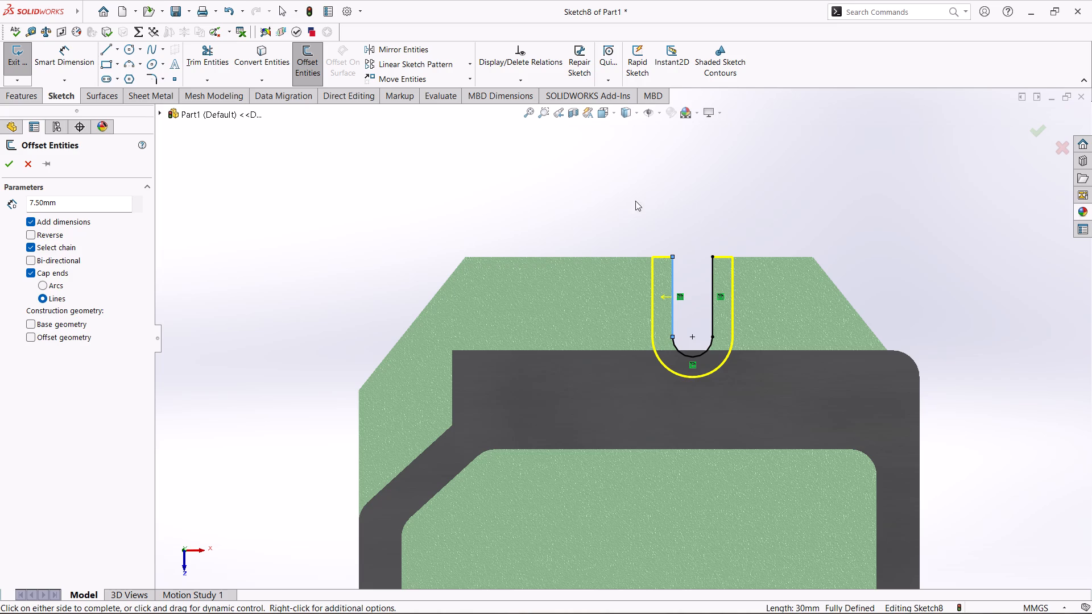
click(1, 166)
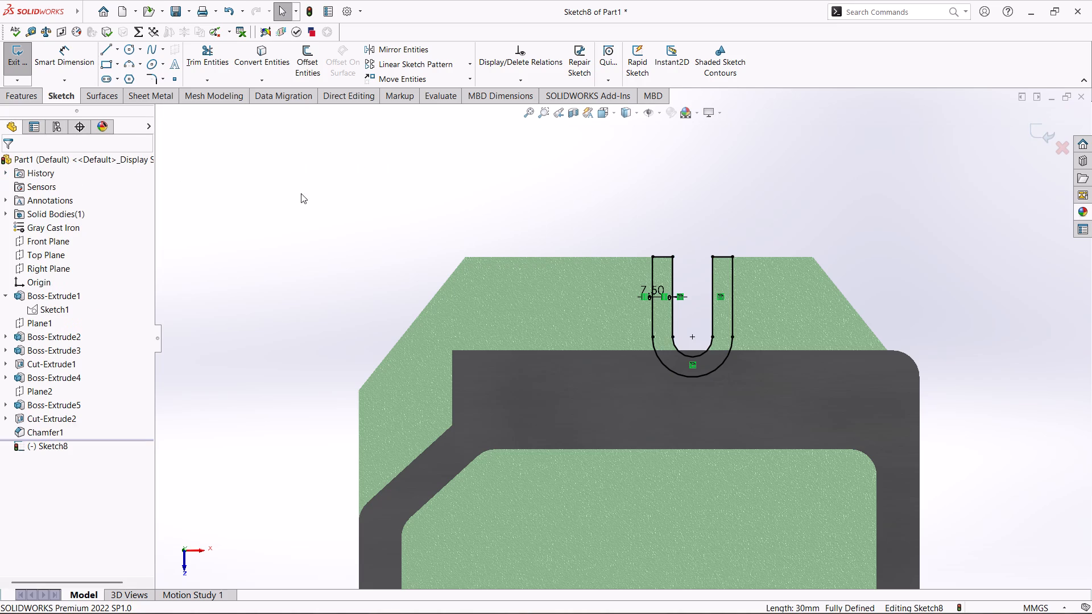
Convert the tangent edges of the base flange's open slot below the round boss into sketch entities.
middle_drag(817, 204, 824, 175)
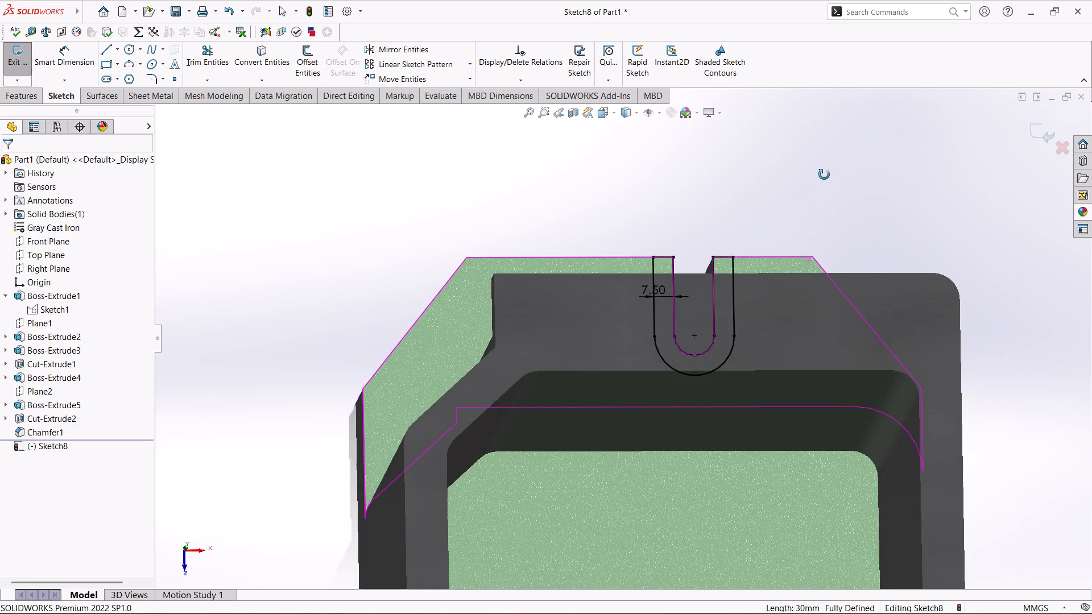
middle_drag(824, 175, 818, 186)
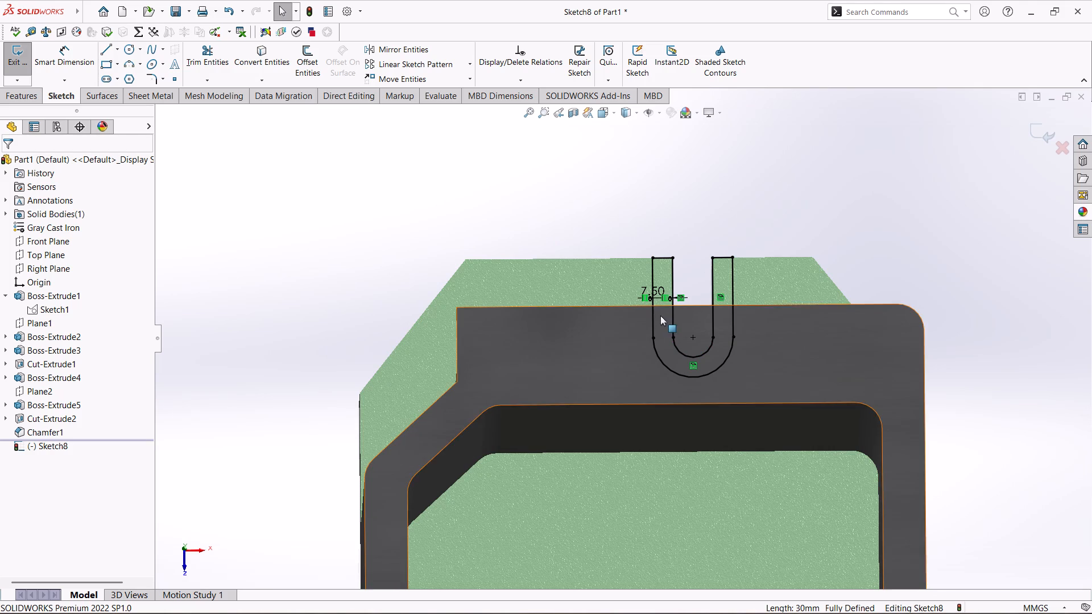
scroll(717, 400, up, 5)
middle_drag(758, 516, 732, 439)
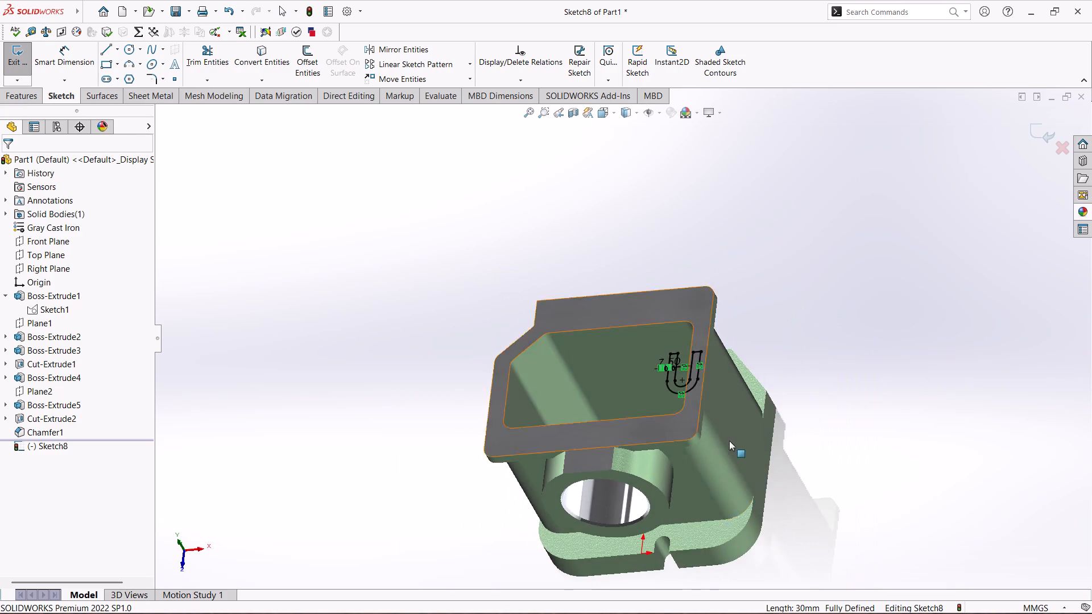
scroll(672, 575, down, 6)
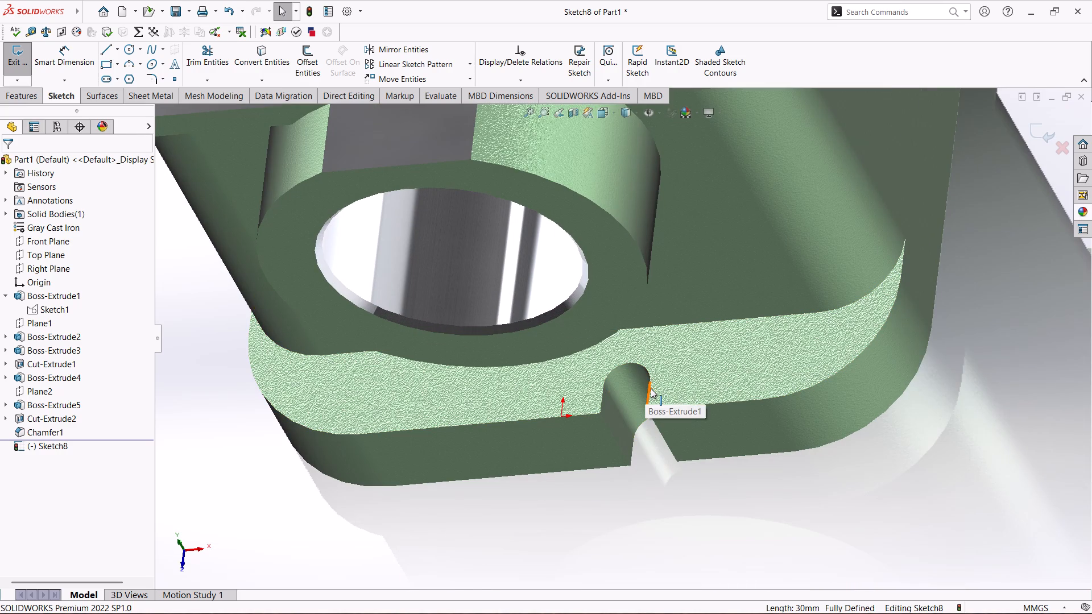
click(651, 388)
click(647, 385)
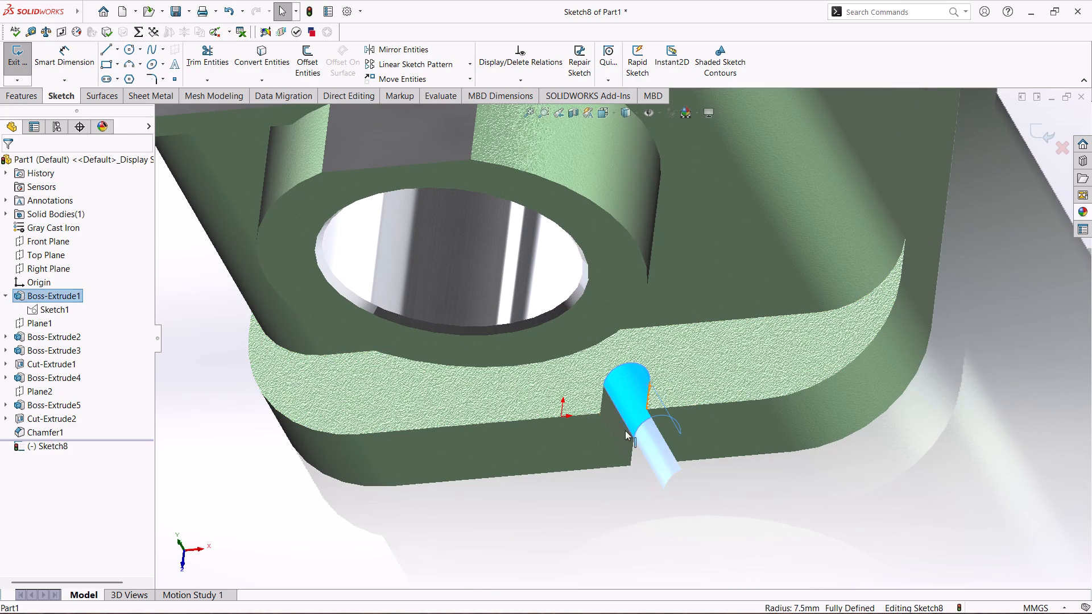
click(622, 448)
click(644, 458)
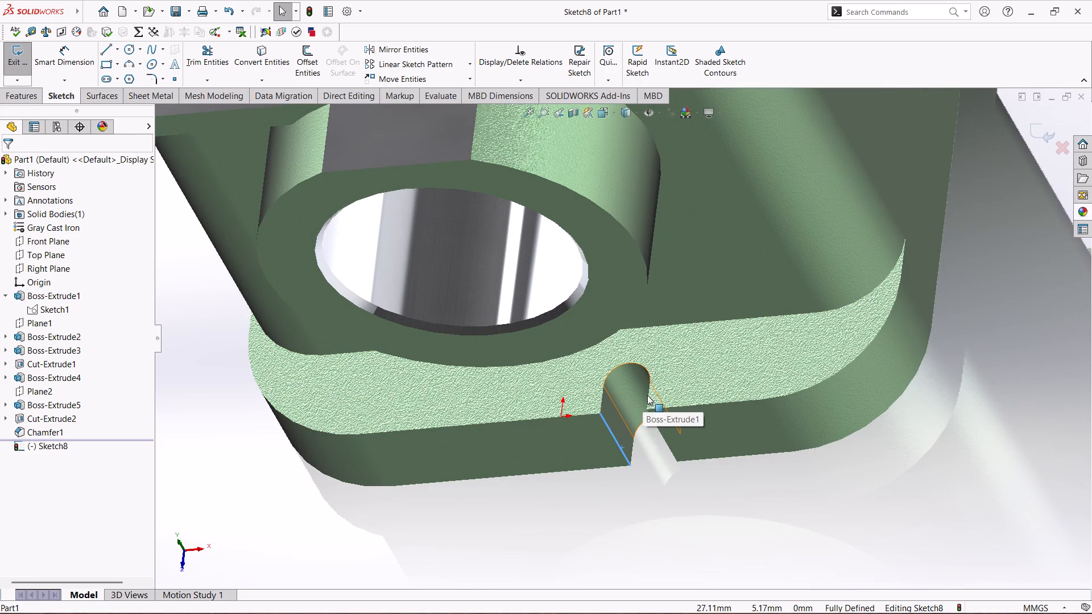
scroll(630, 412, down, 6)
click(677, 335)
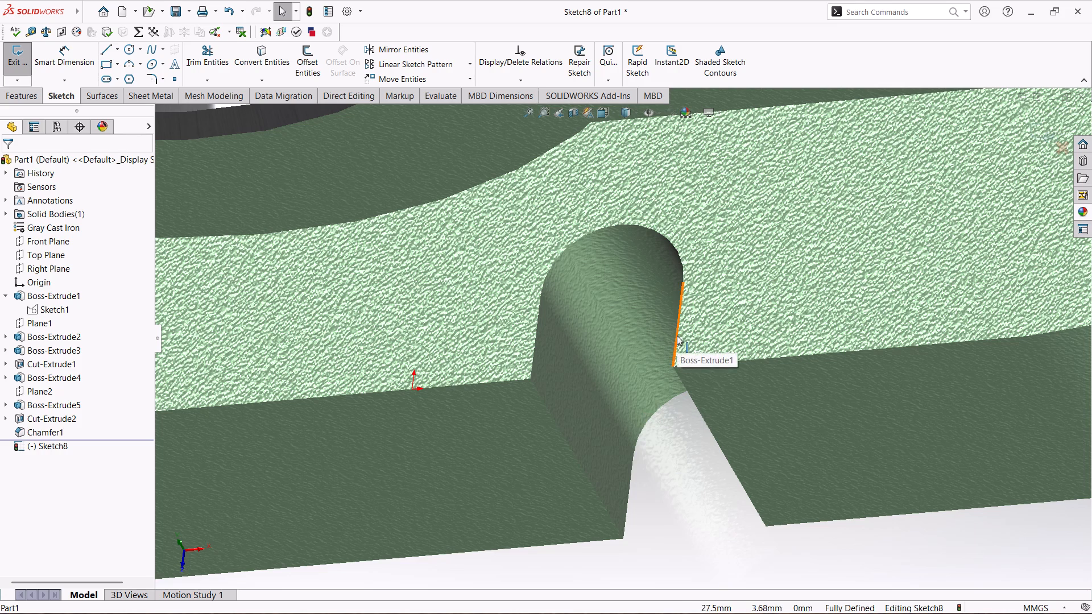
right_click(677, 335)
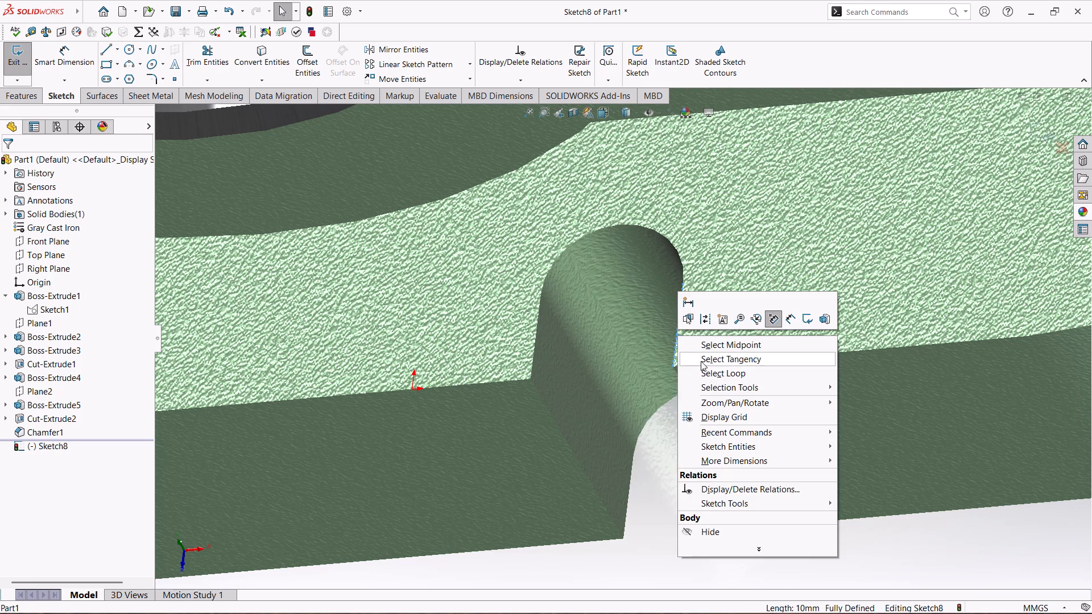
click(701, 360)
click(260, 59)
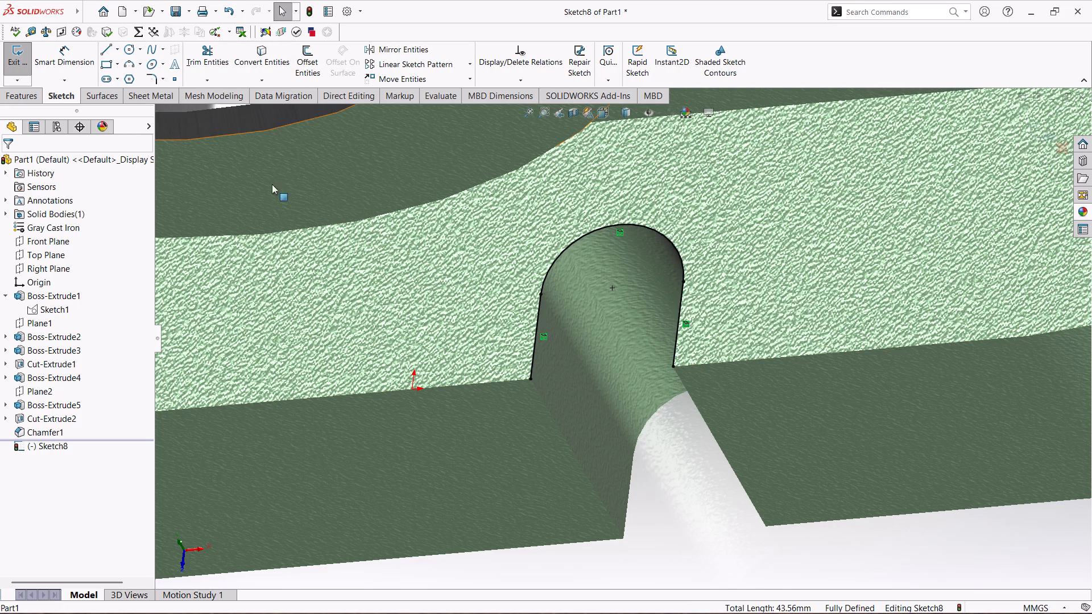
Offset the slot outline below the round boss outward by 7.5 mm, with the direction reversed and line-capped ends.
click(299, 64)
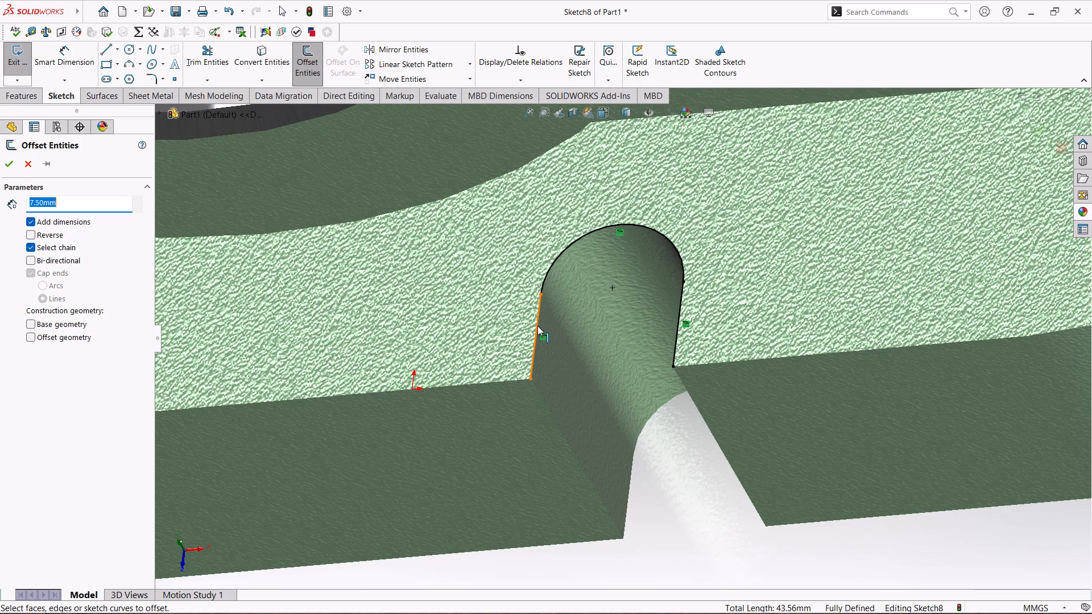
click(537, 326)
click(562, 253)
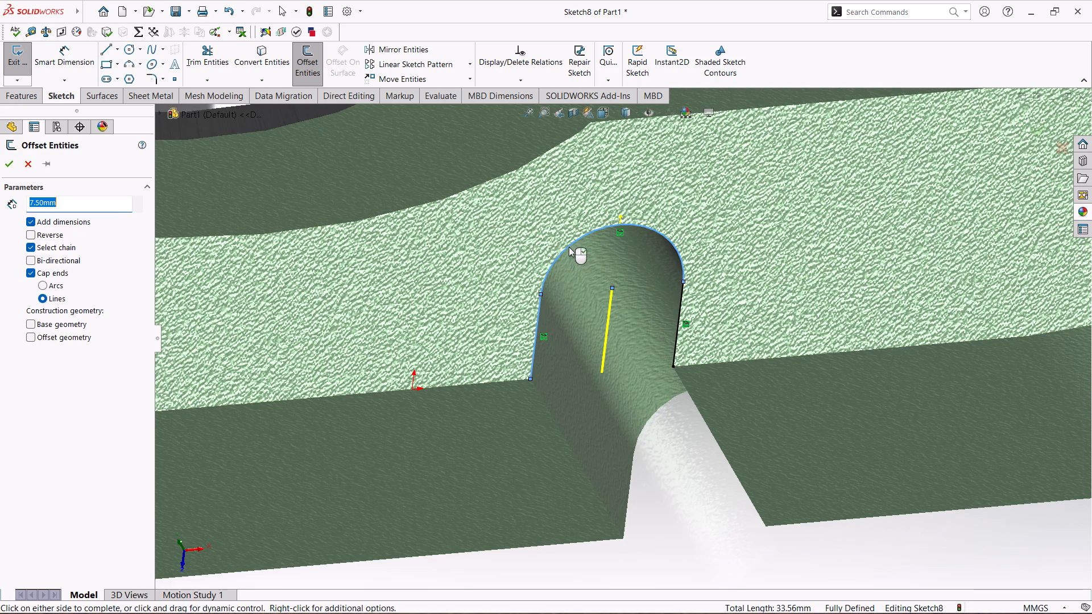
click(679, 310)
middle_drag(666, 433, 690, 448)
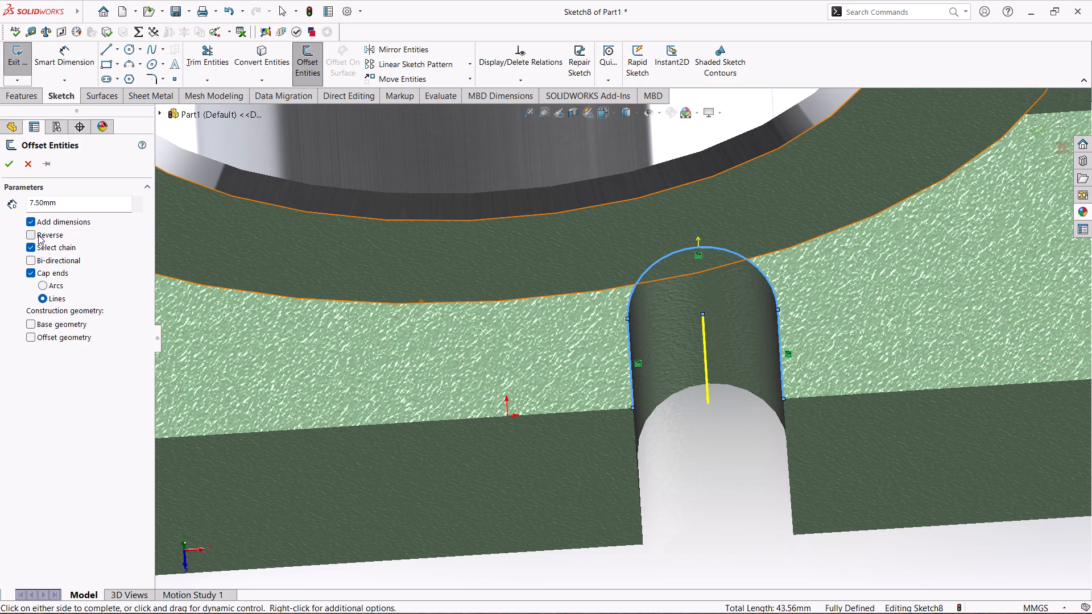
click(34, 235)
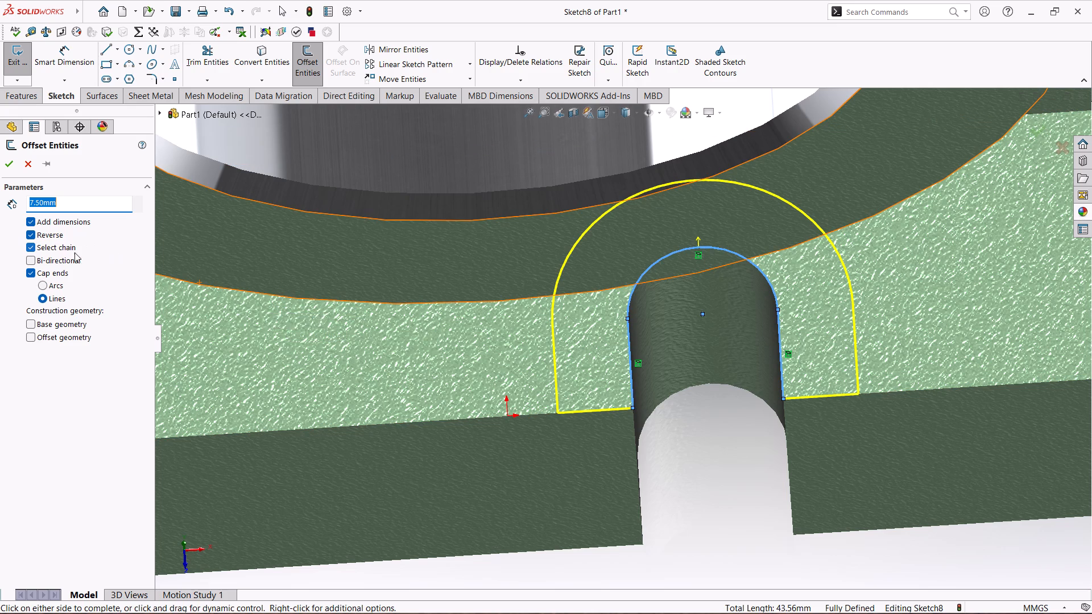
click(8, 170)
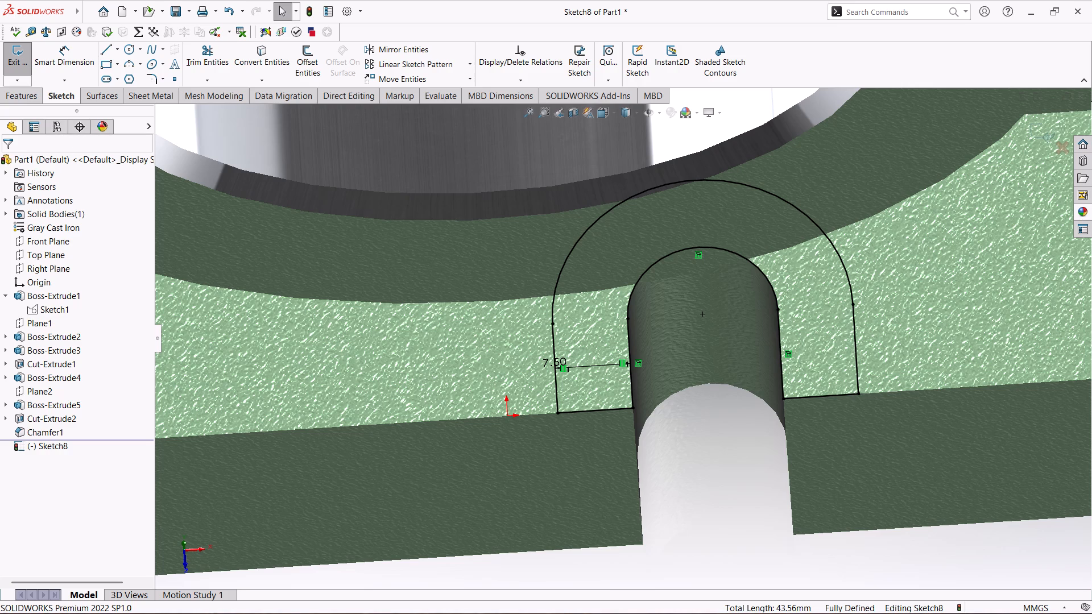
Extrude both U-shaped slot profiles as a blind 2 mm boss, merged with the body.
click(34, 95)
click(28, 72)
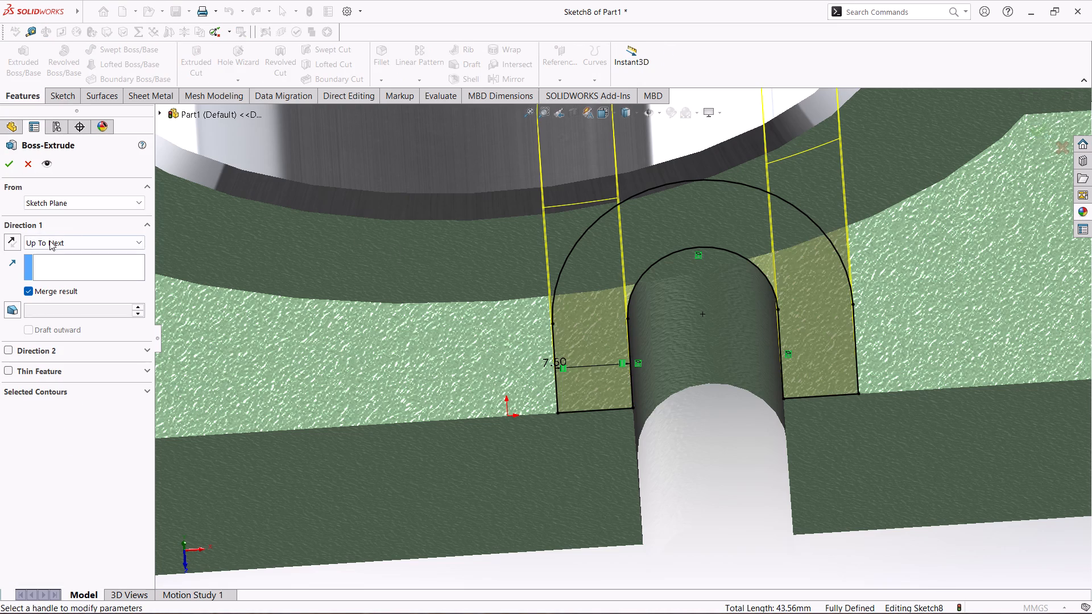
click(53, 243)
click(66, 252)
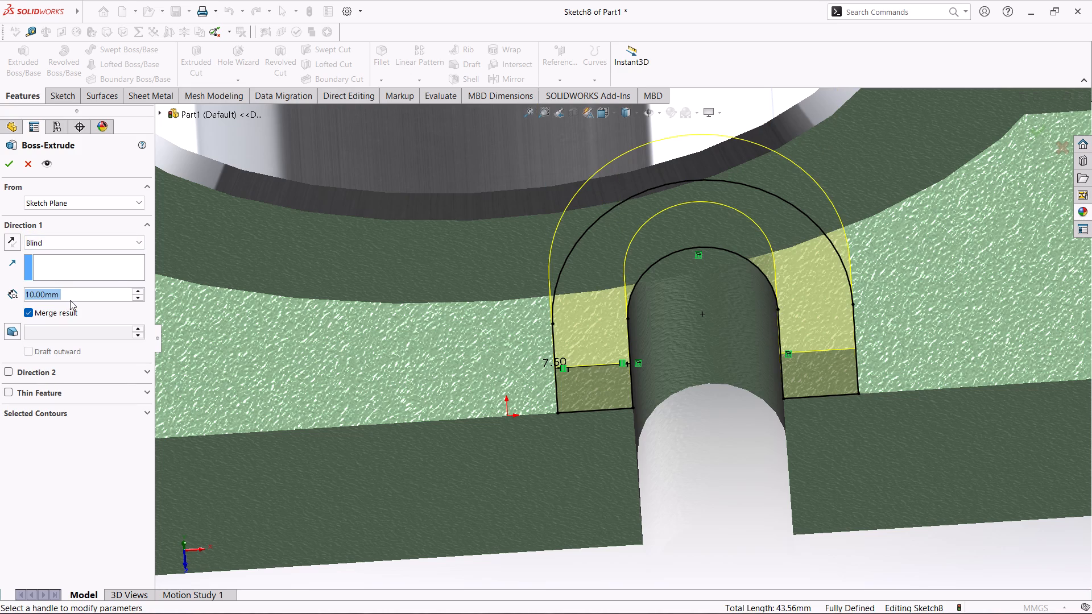
key(2)
key(Return)
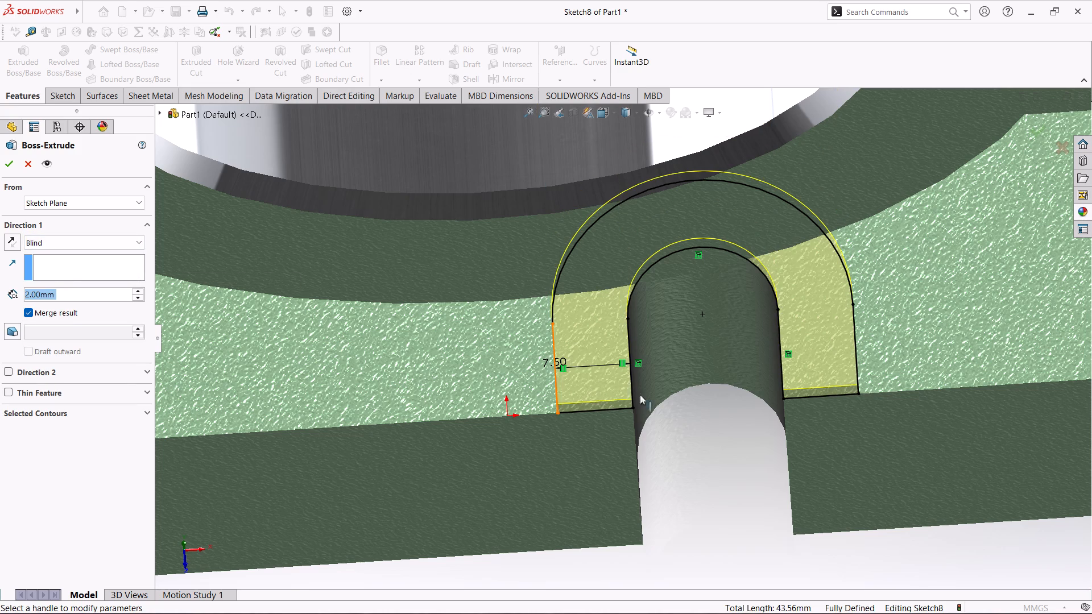
middle_drag(689, 414, 687, 509)
scroll(687, 484, up, 6)
scroll(713, 413, up, 6)
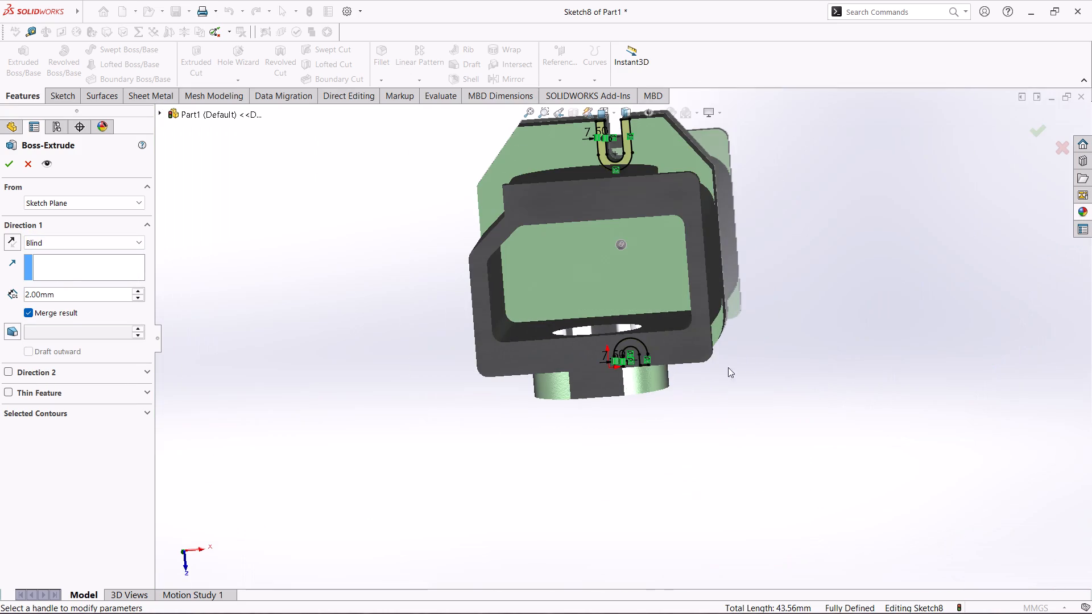
scroll(673, 209, down, 1)
middle_drag(777, 125, 738, 142)
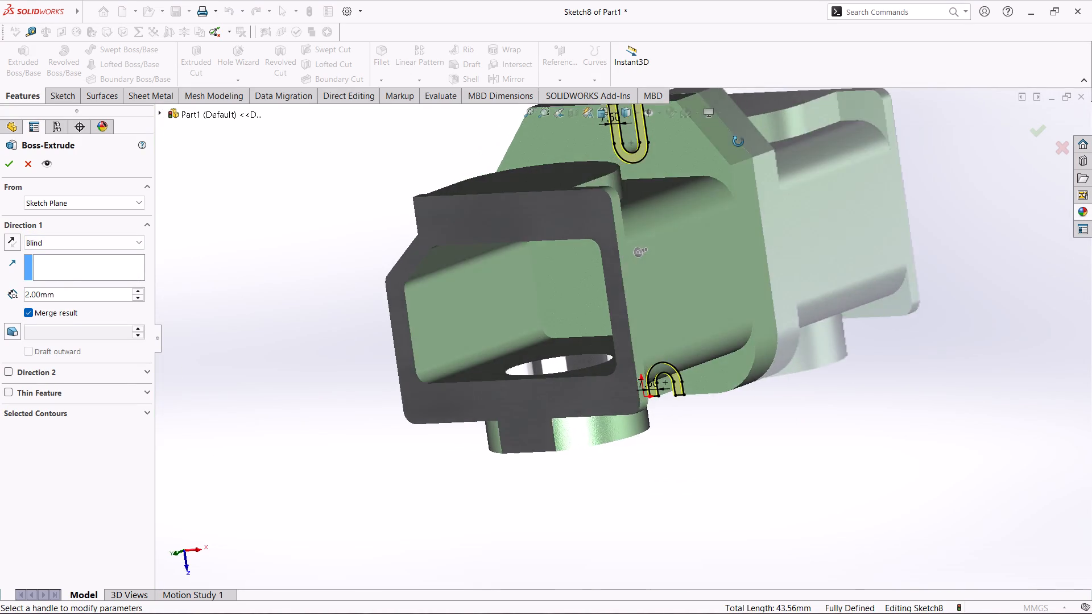
middle_drag(738, 142, 701, 125)
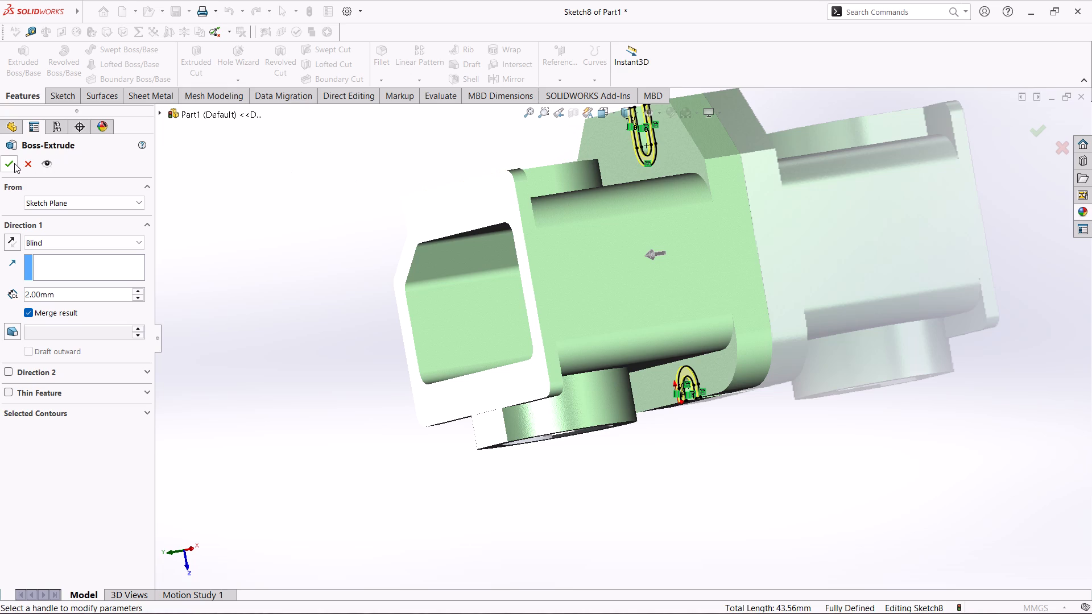
click(4, 156)
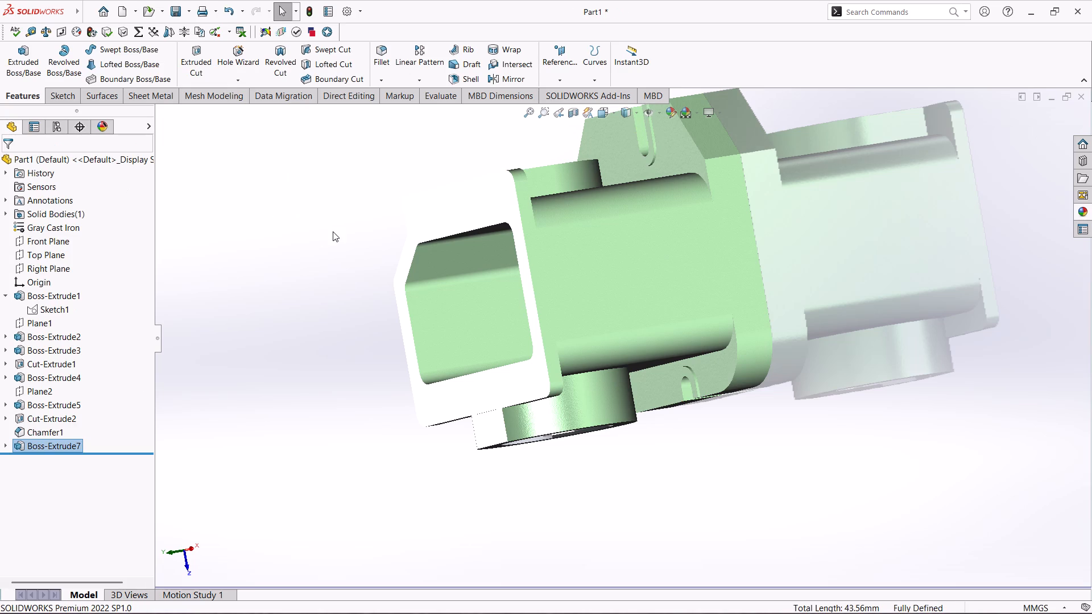
Examine the raised pad around the base flange's slot below the round boss from several angles.
middle_drag(767, 321, 837, 232)
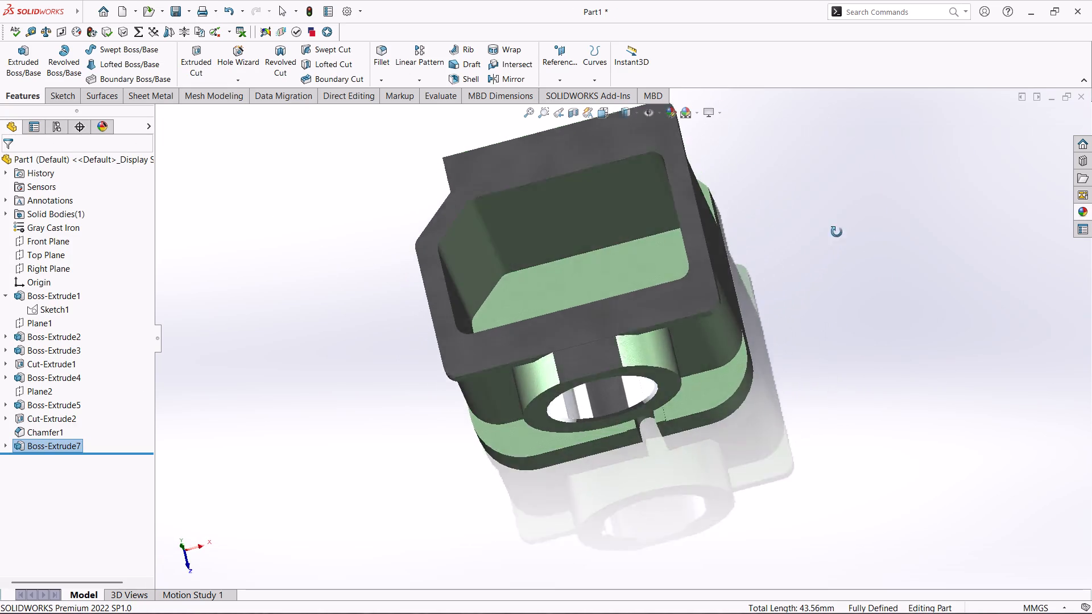
middle_drag(837, 232, 840, 164)
scroll(694, 384, down, 5)
scroll(508, 426, down, 4)
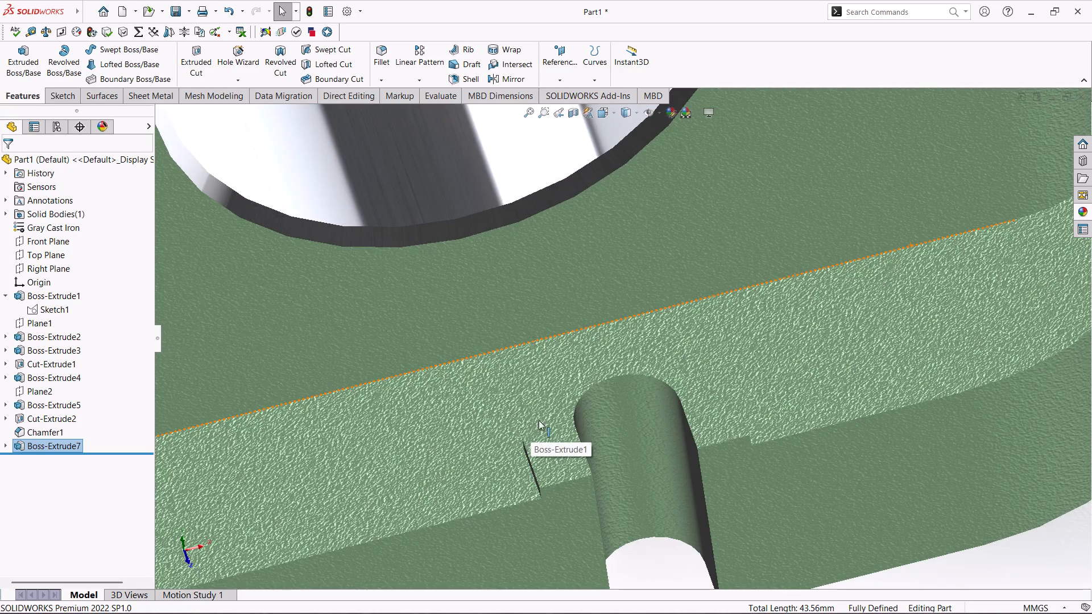
middle_drag(540, 420, 590, 392)
scroll(612, 422, up, 2)
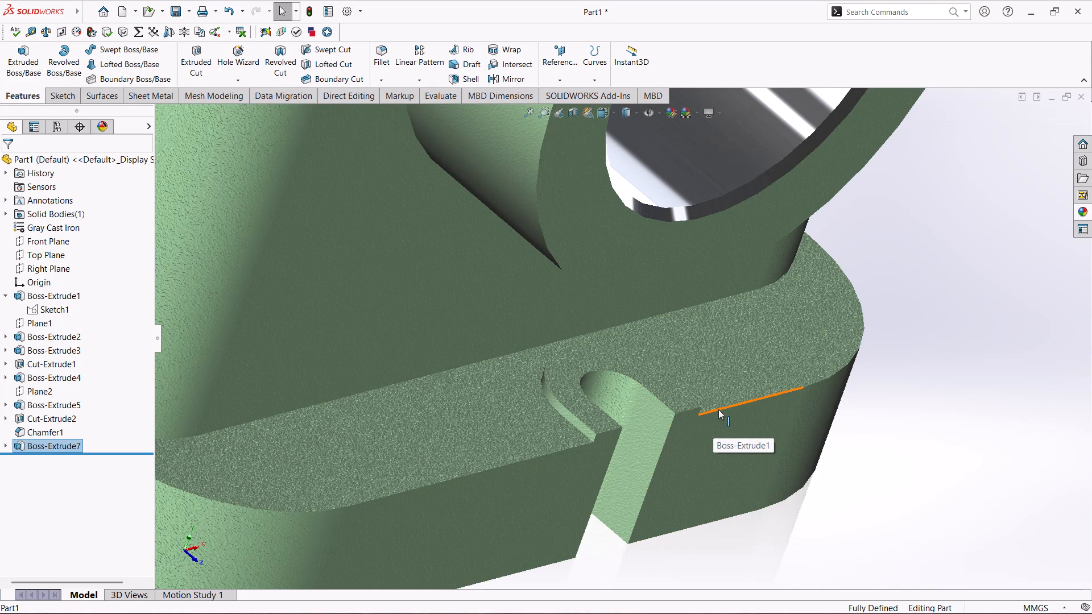
scroll(715, 413, down, 1)
scroll(714, 414, up, 2)
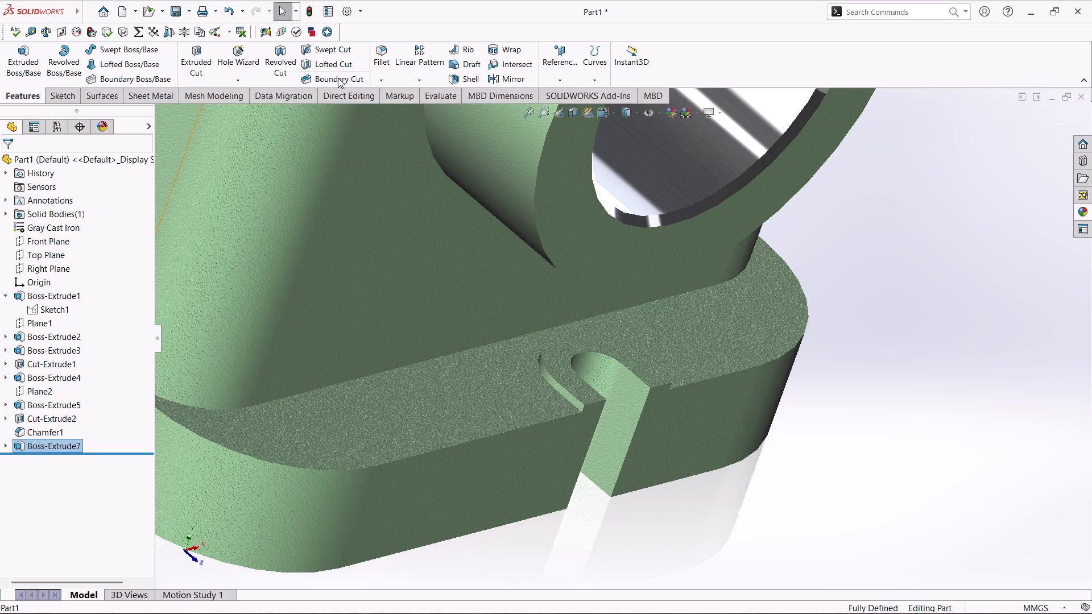
Start a 3 mm symmetric fillet on the two outer corner edges of the raised pad below the round boss.
click(376, 62)
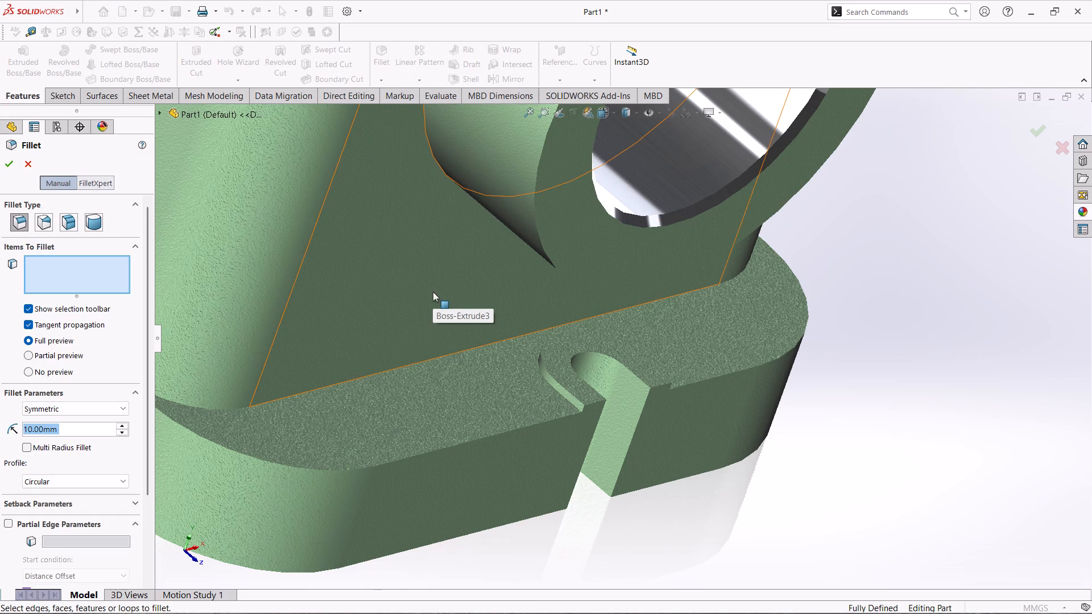
key(3)
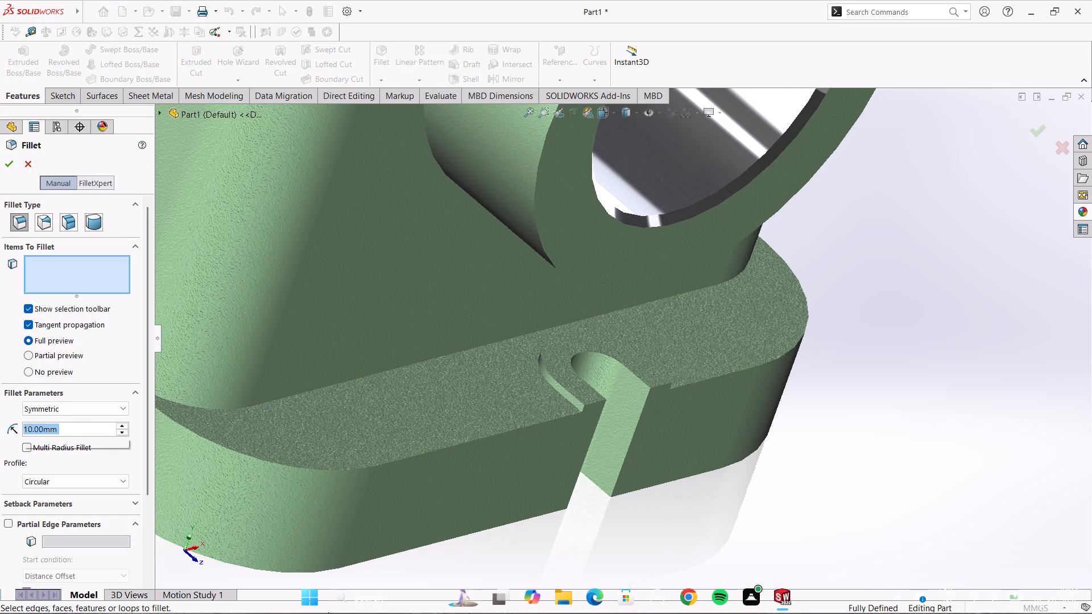
key(Return)
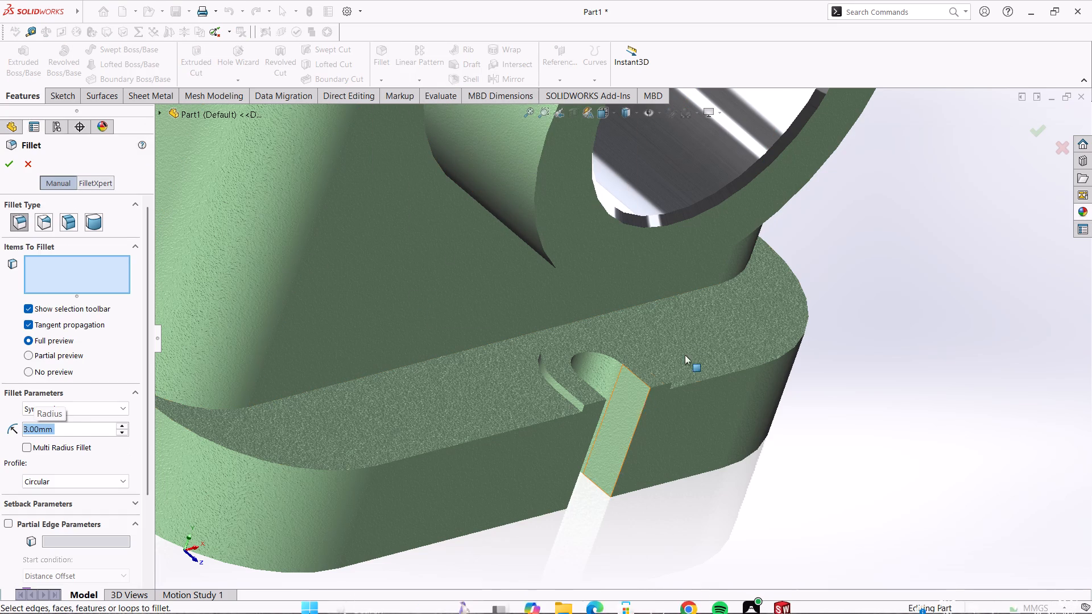
scroll(569, 413, down, 5)
click(624, 377)
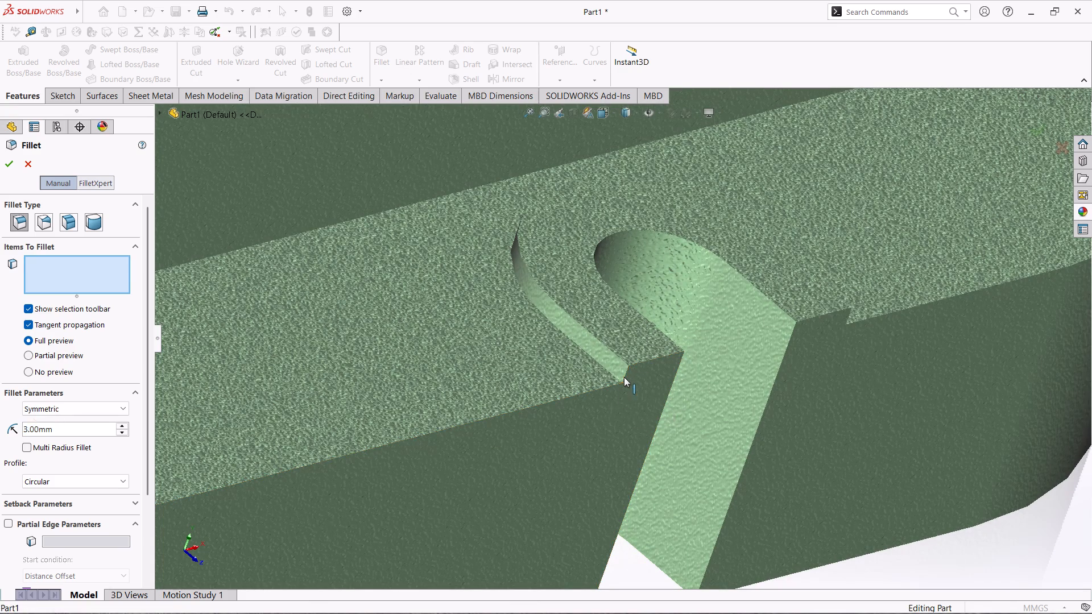
click(847, 313)
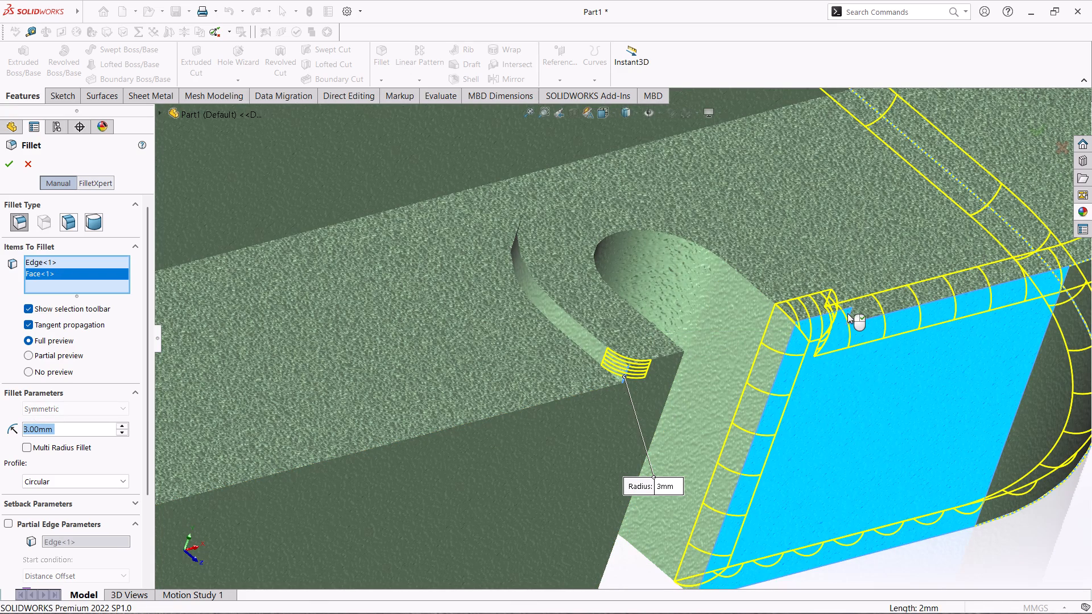
click(847, 313)
middle_drag(909, 266, 842, 304)
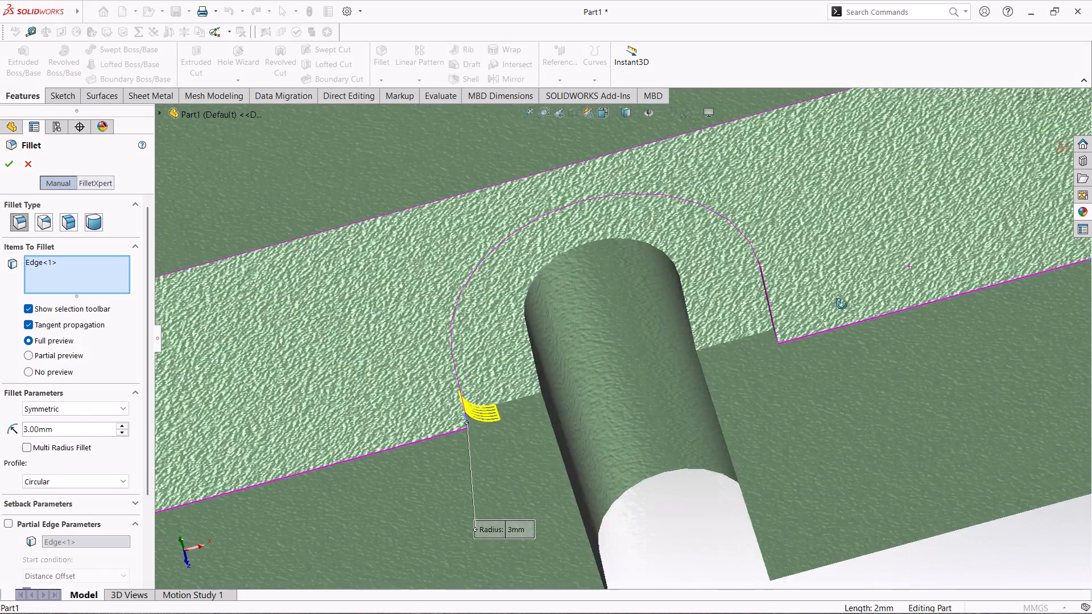
middle_drag(842, 304, 787, 325)
click(793, 334)
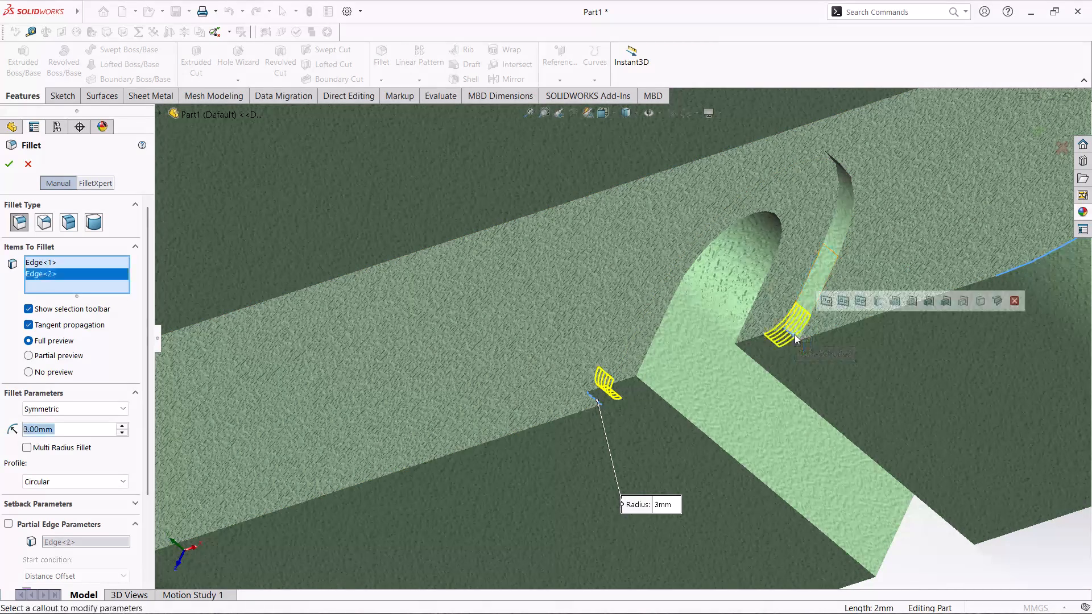
Add the two outer corner edges of the opposite slot's raised pad to the 3 mm fillet and complete it.
scroll(895, 244, up, 11)
scroll(857, 163, down, 2)
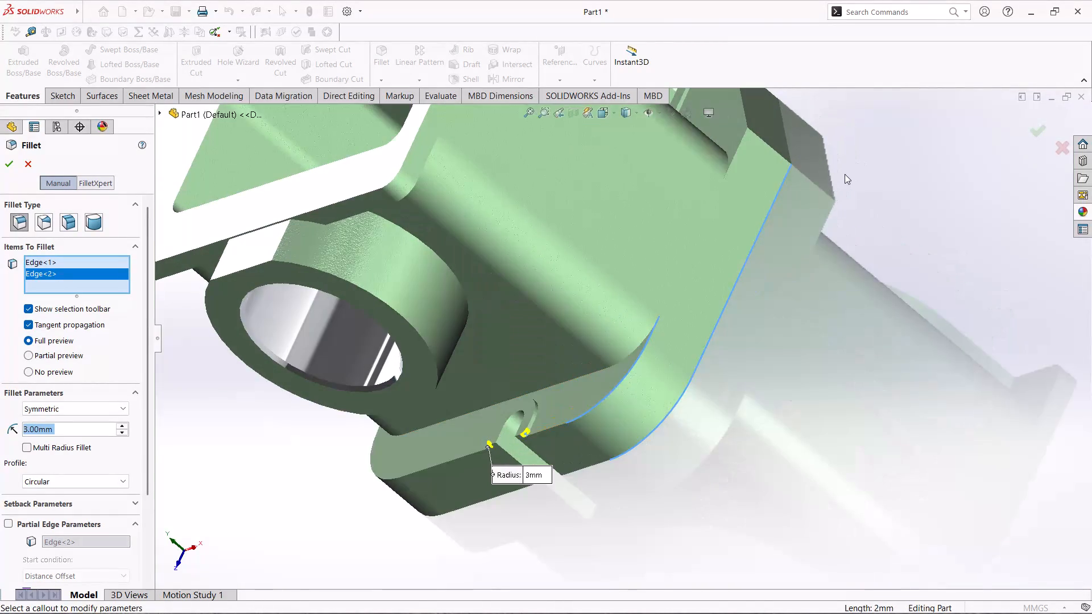
scroll(845, 174, down, 1)
scroll(764, 132, down, 1)
scroll(737, 114, up, 5)
middle_drag(716, 148, 673, 348)
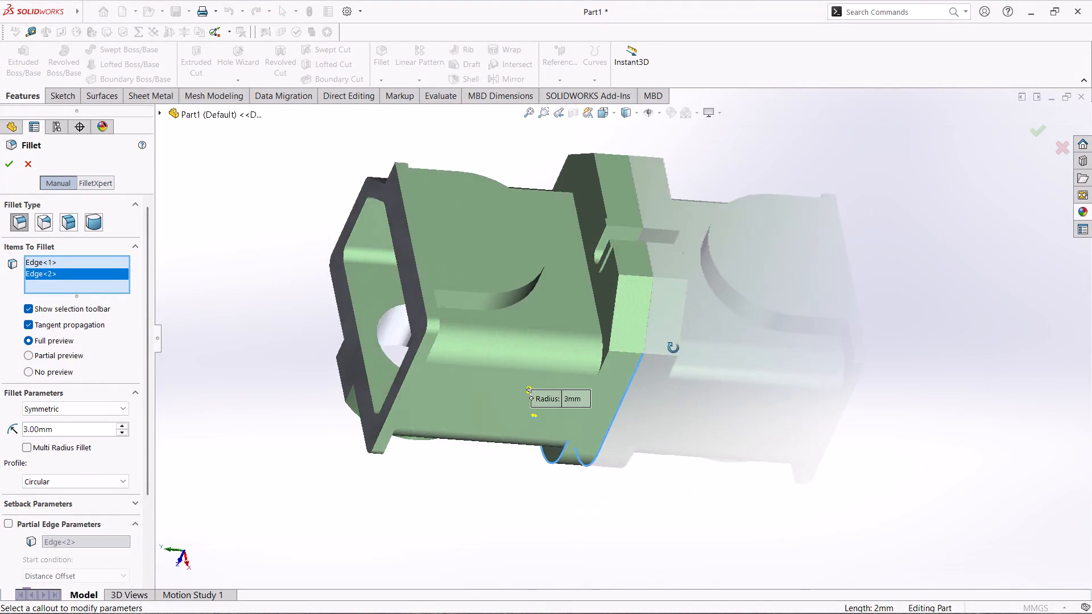
middle_drag(673, 348, 688, 397)
scroll(671, 273, down, 10)
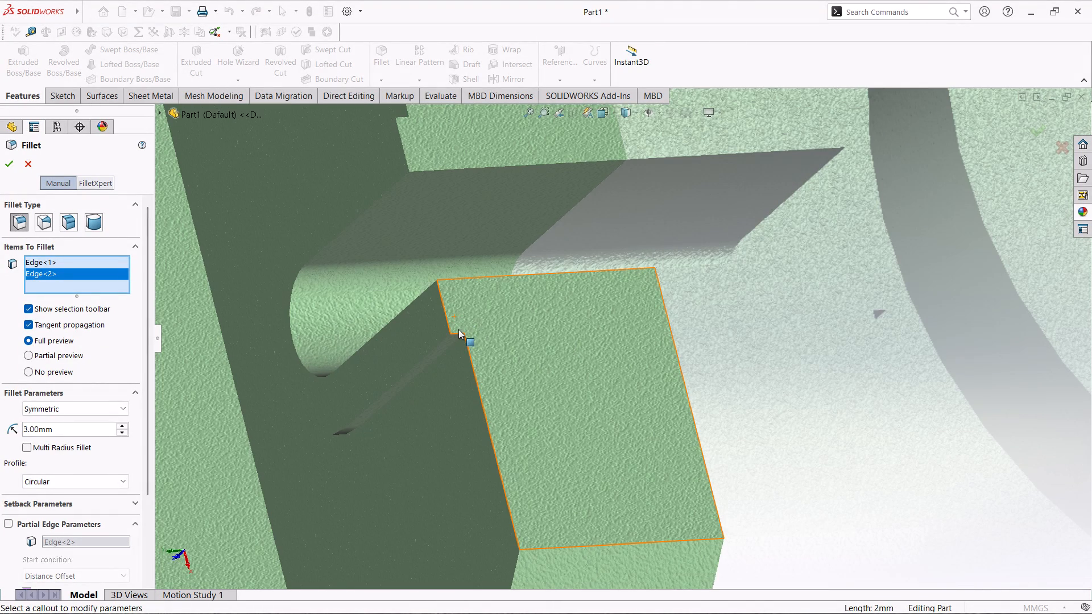
click(457, 332)
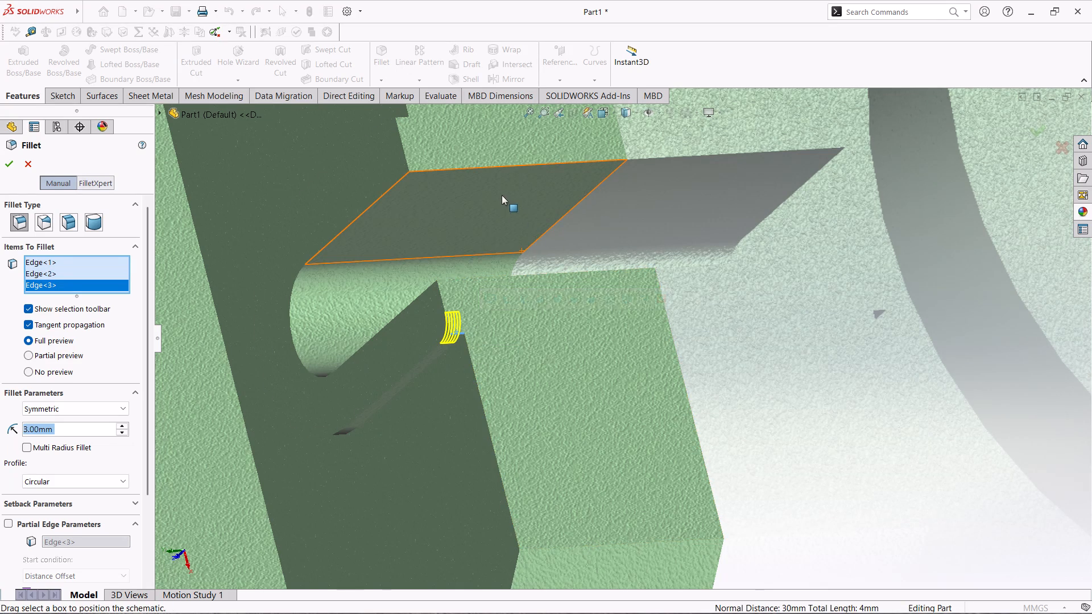
middle_drag(669, 225, 659, 427)
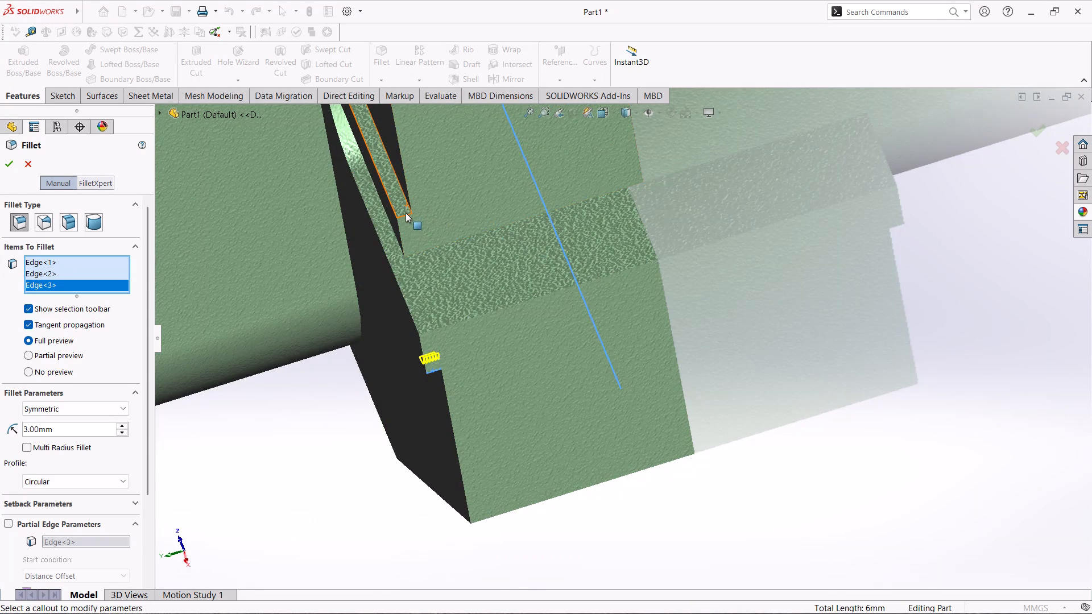
click(405, 213)
click(404, 205)
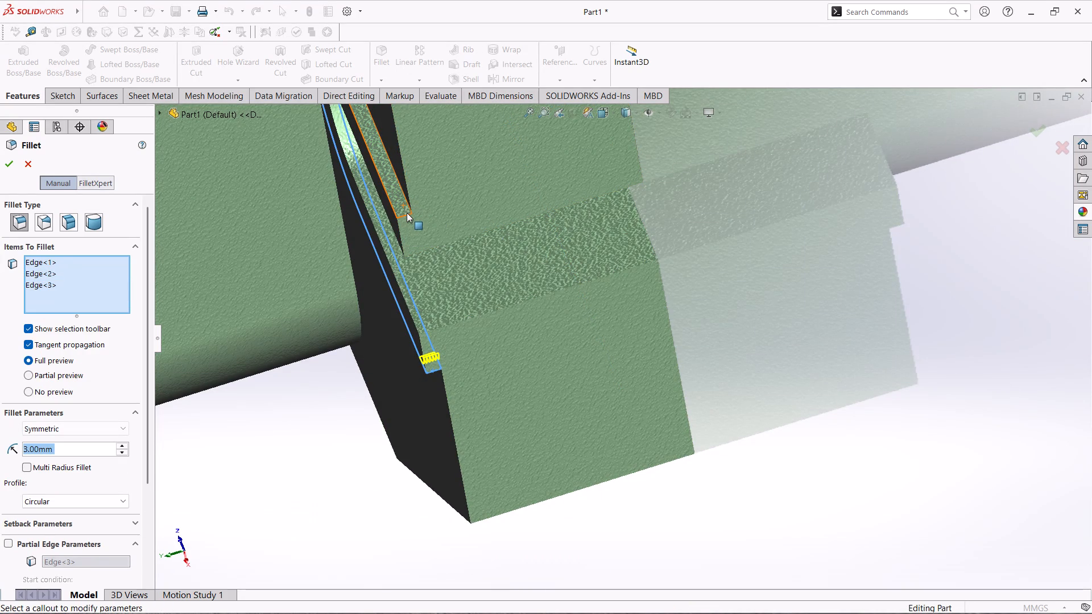
click(407, 214)
scroll(520, 267, up, 6)
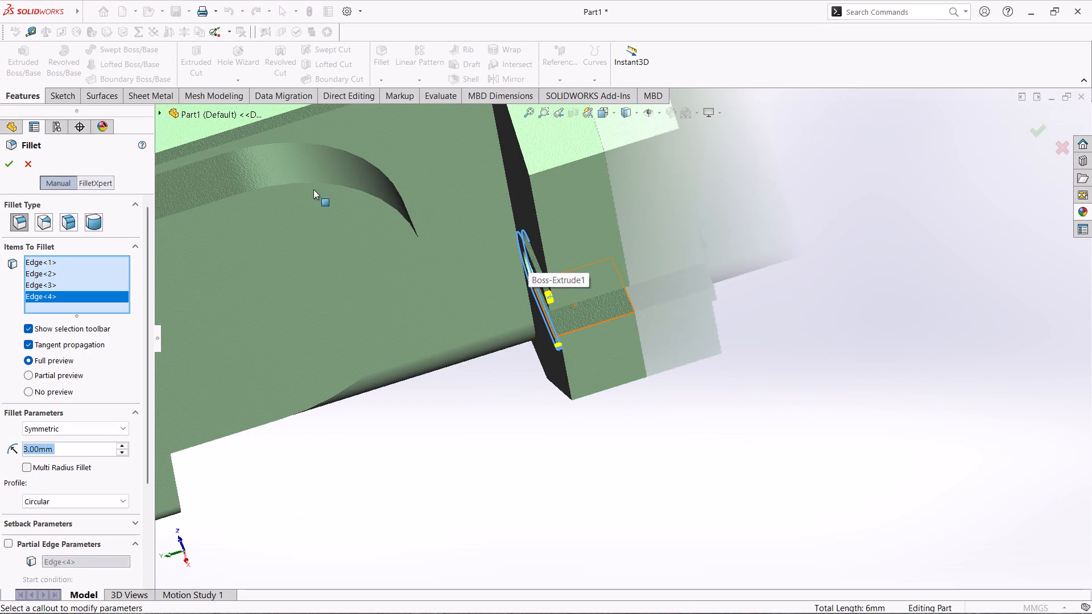
middle_drag(693, 570, 790, 275)
scroll(680, 366, up, 5)
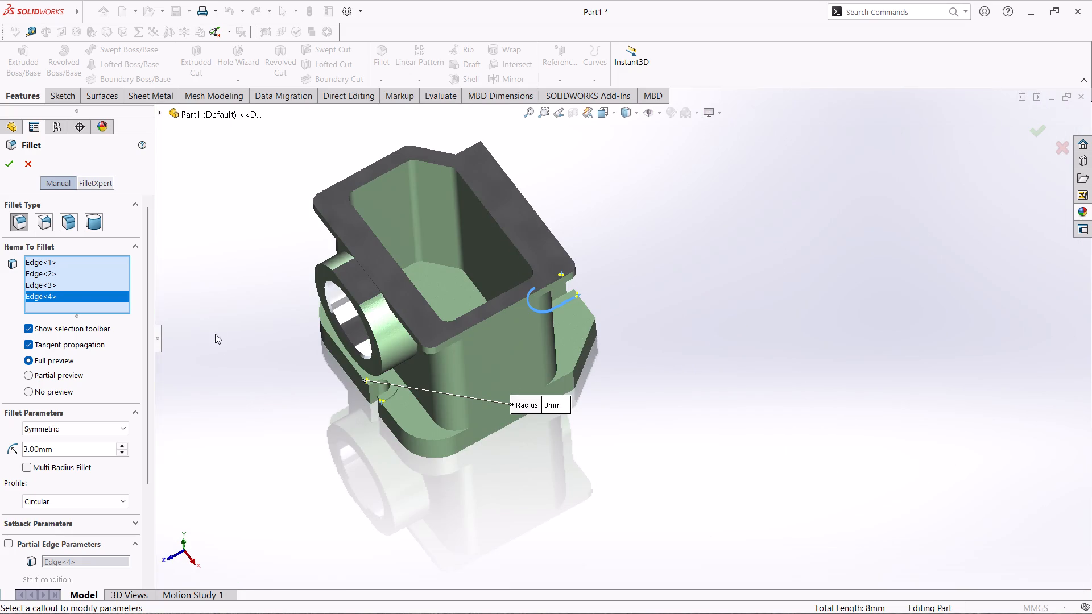
click(10, 164)
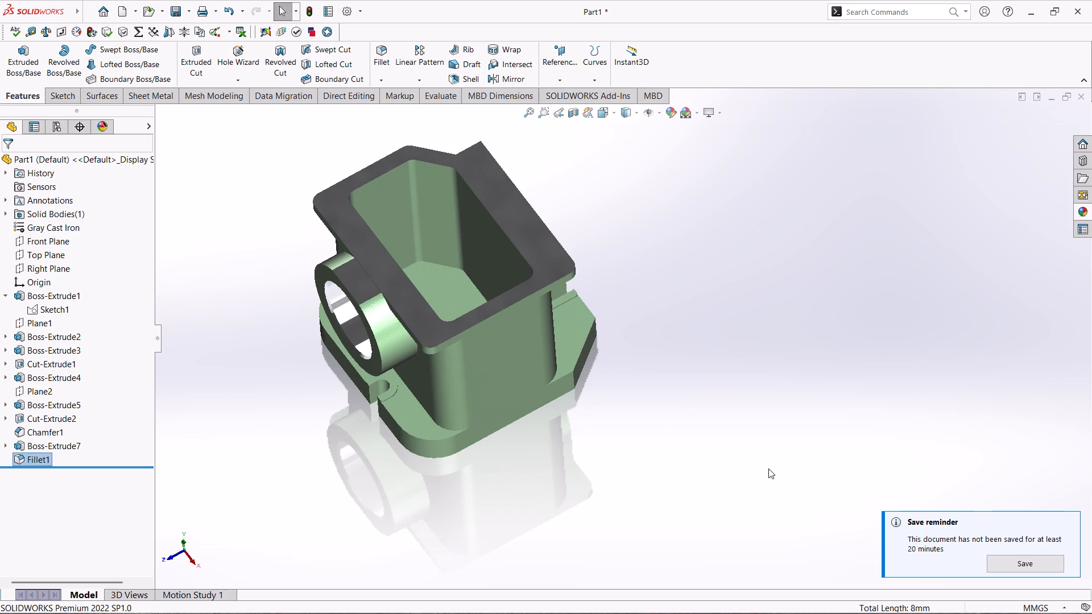
Apply the polished aluminum appearance to the top faces of both raised pads around the base flange slots.
ctrl+click(562, 296)
ctrl+middle_drag(640, 277, 625, 330)
middle_drag(618, 341, 603, 372)
click(688, 305)
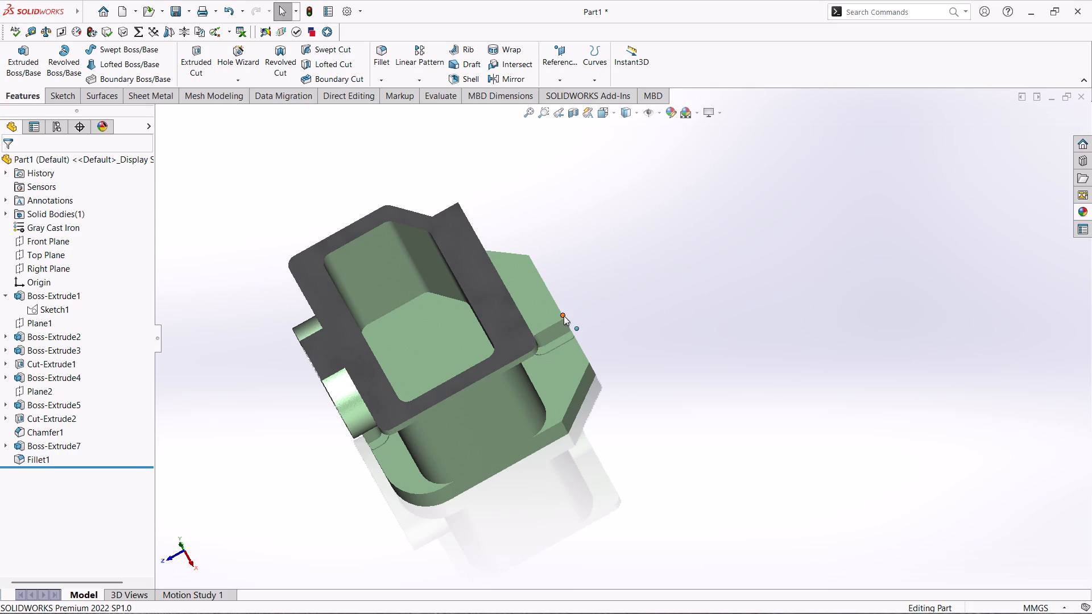
scroll(564, 316, down, 7)
click(520, 346)
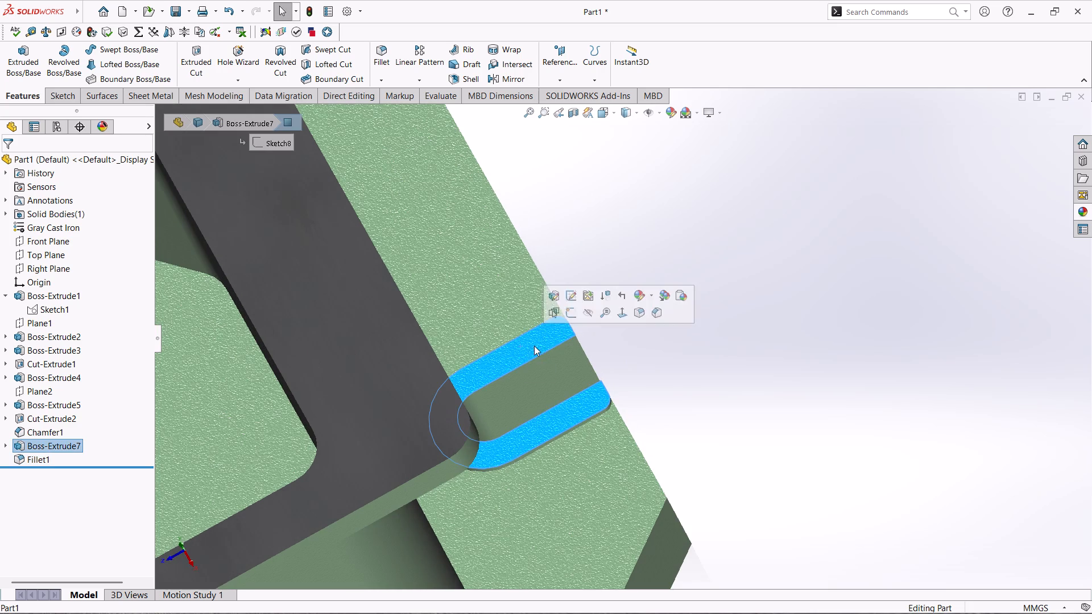
ctrl+scroll(661, 379, up, 5)
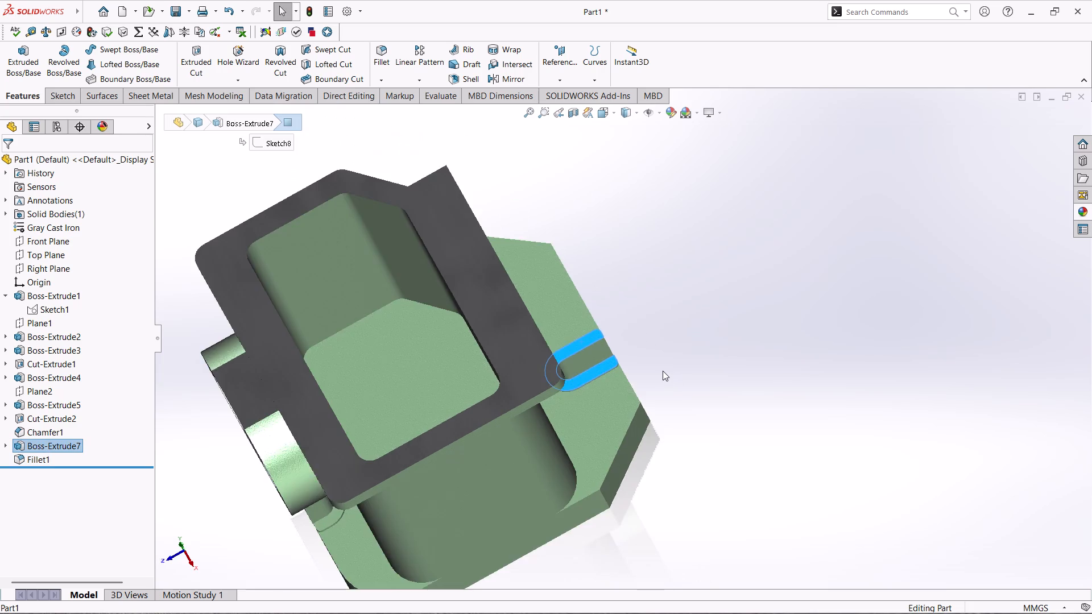
ctrl+scroll(663, 371, up, 4)
ctrl+scroll(489, 422, down, 10)
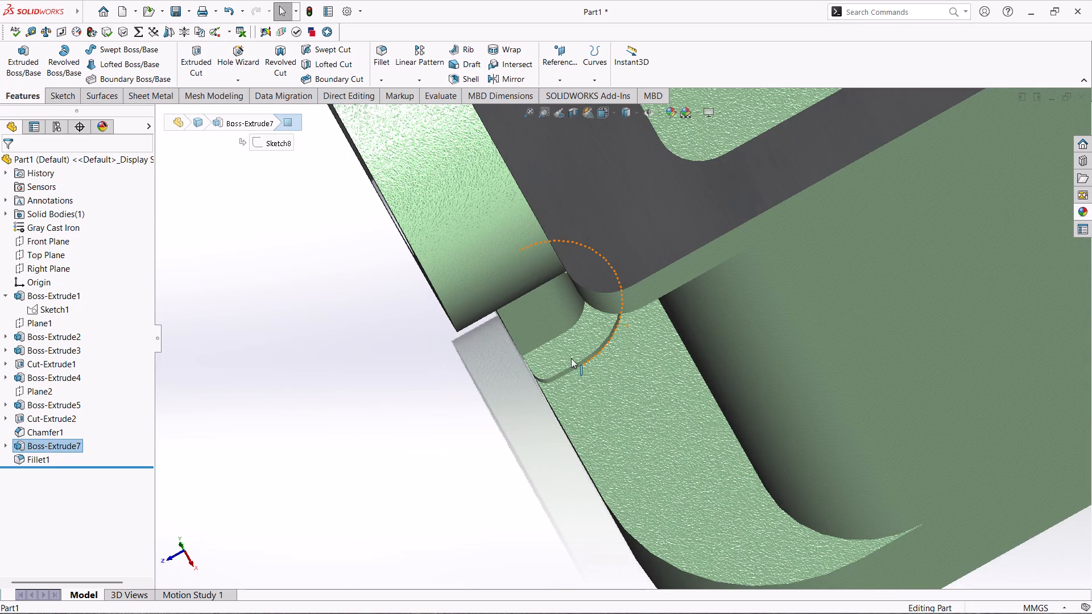
ctrl+click(572, 358)
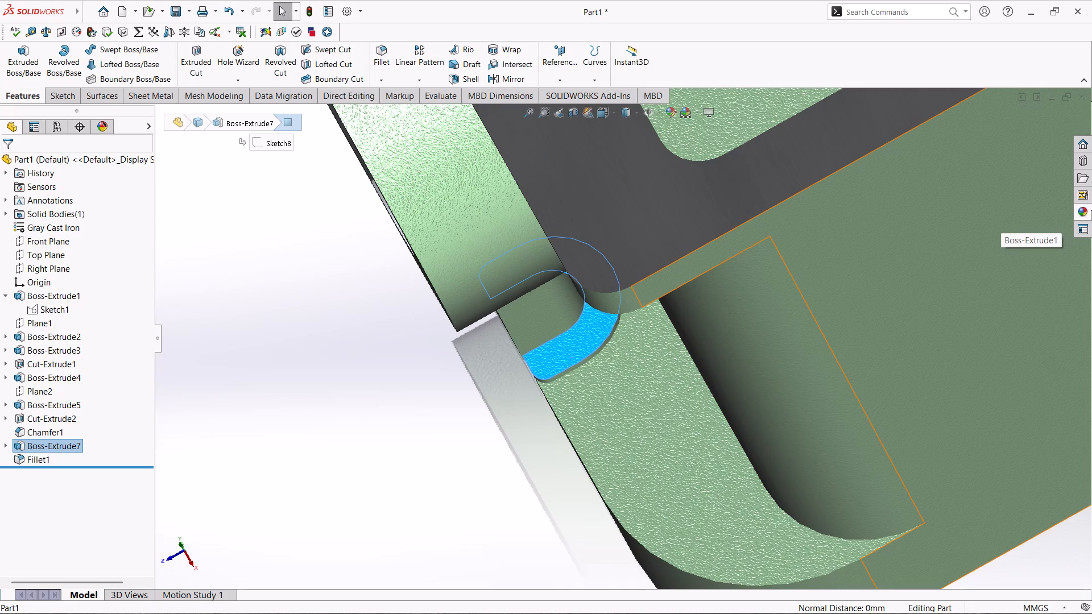
click(1080, 213)
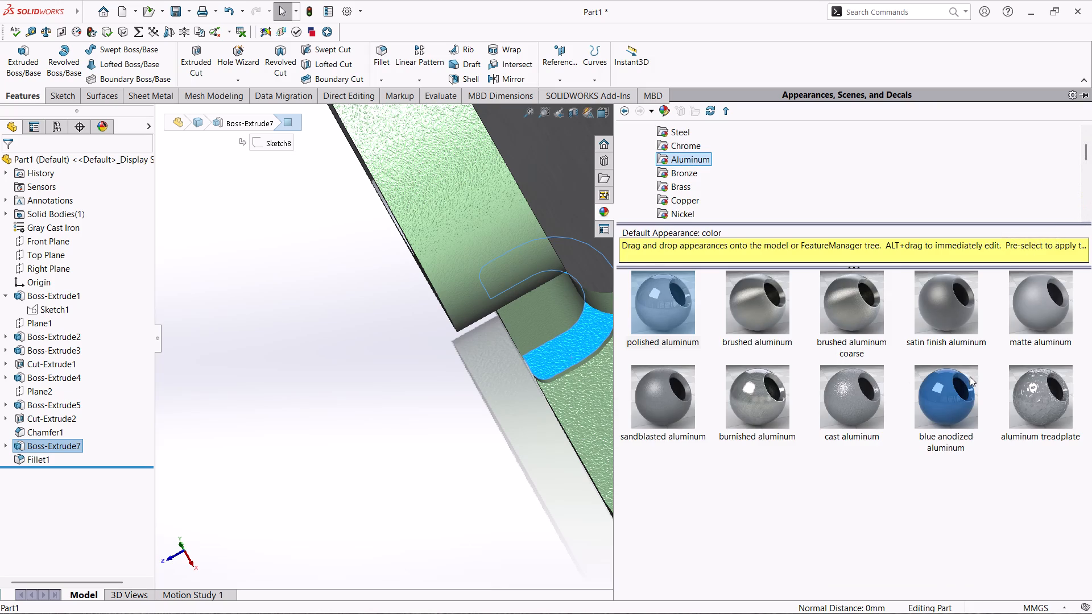
click(888, 479)
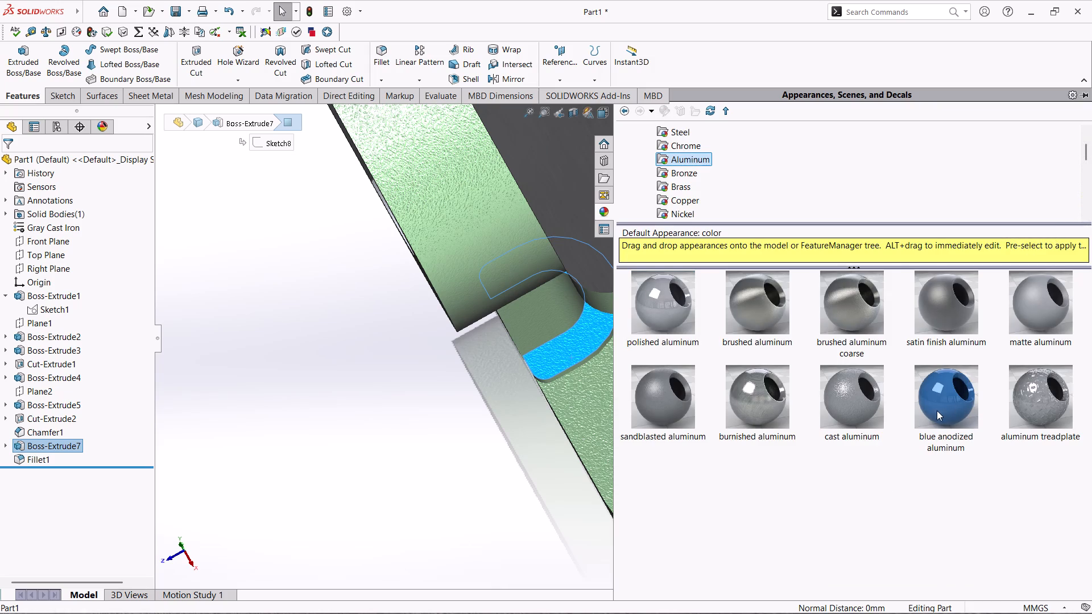
double_click(656, 306)
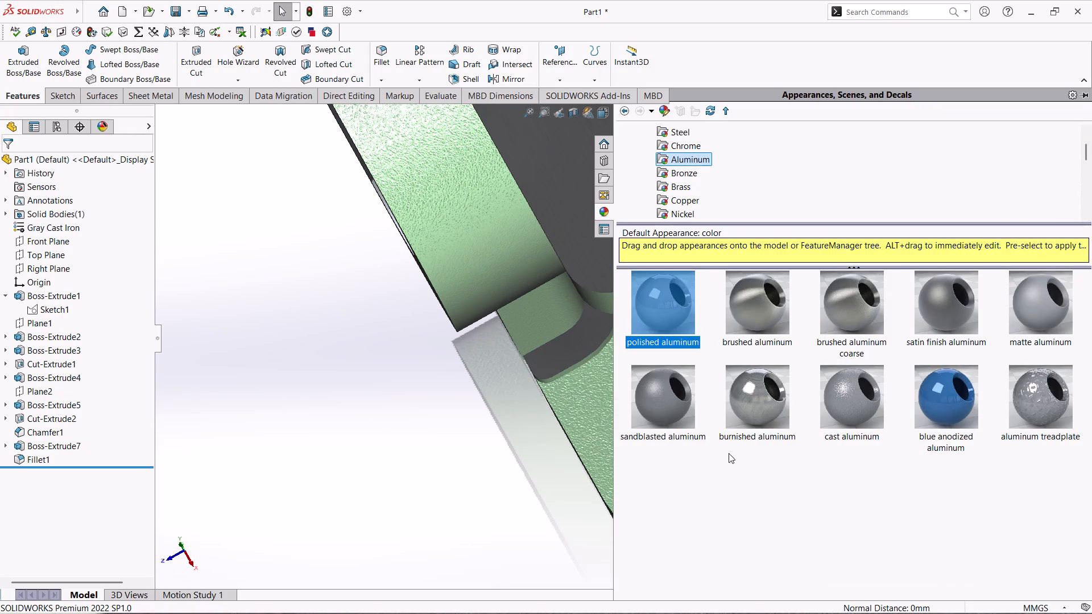
click(724, 495)
click(440, 470)
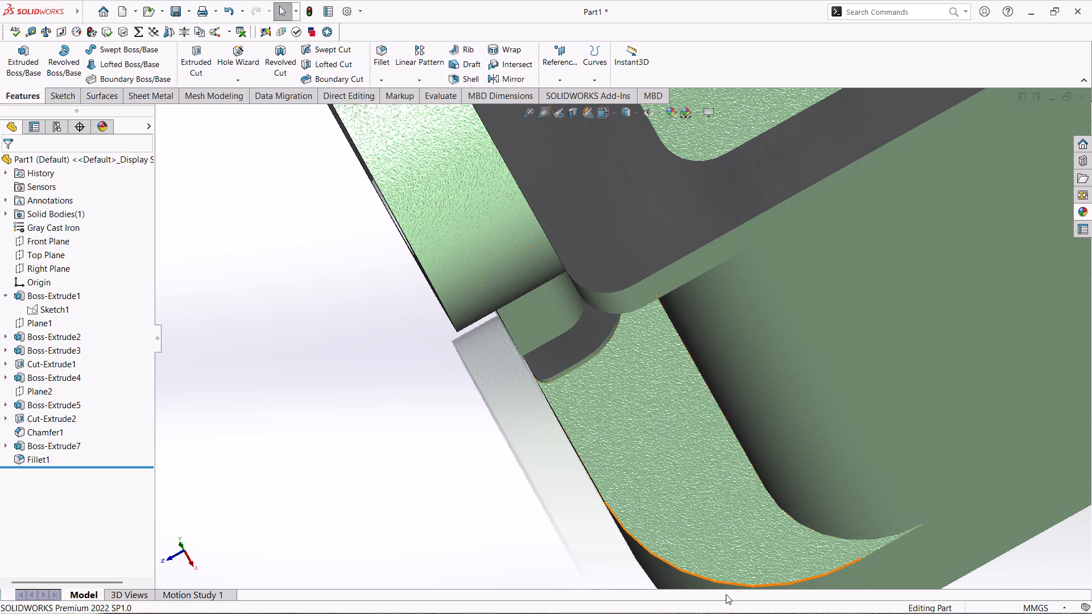
scroll(733, 381, up, 5)
scroll(752, 339, up, 3)
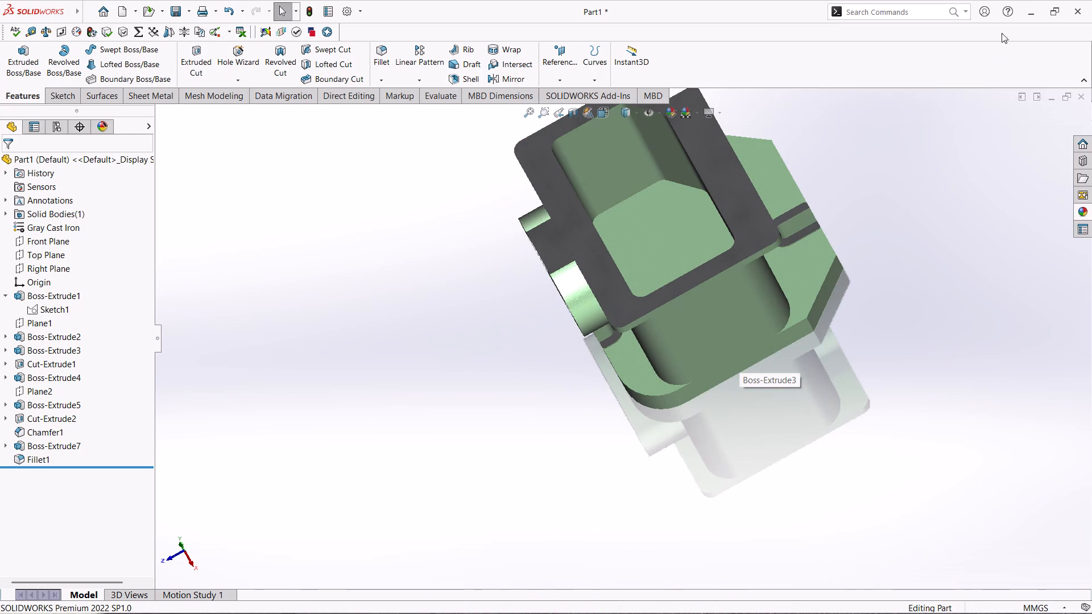
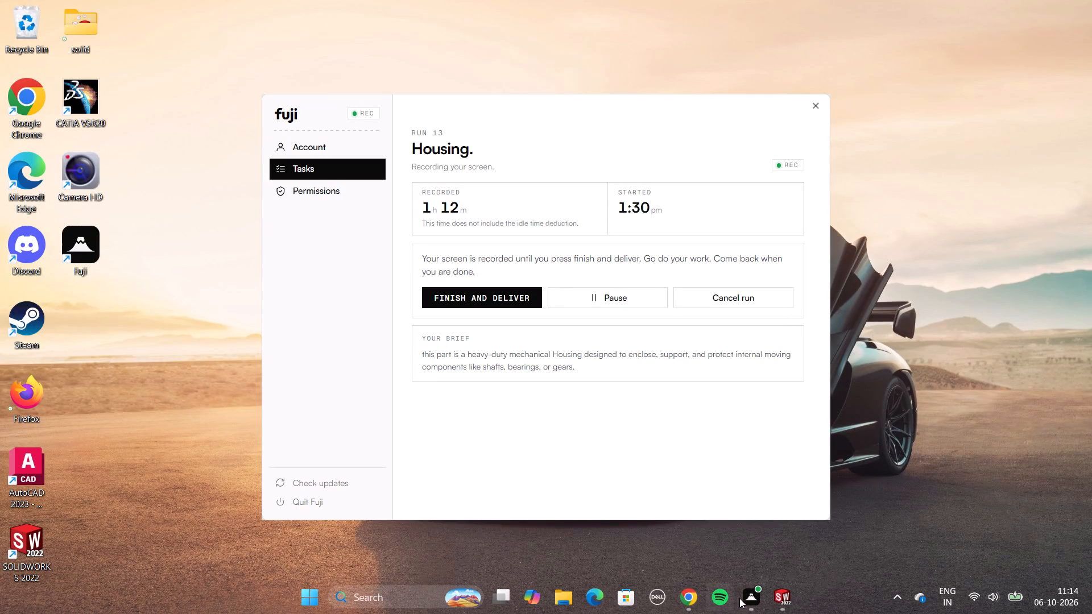
Switch to SOLIDWORKS and start a Hole Wizard straight tap hole with default sizing, using the ISO standard.
click(788, 601)
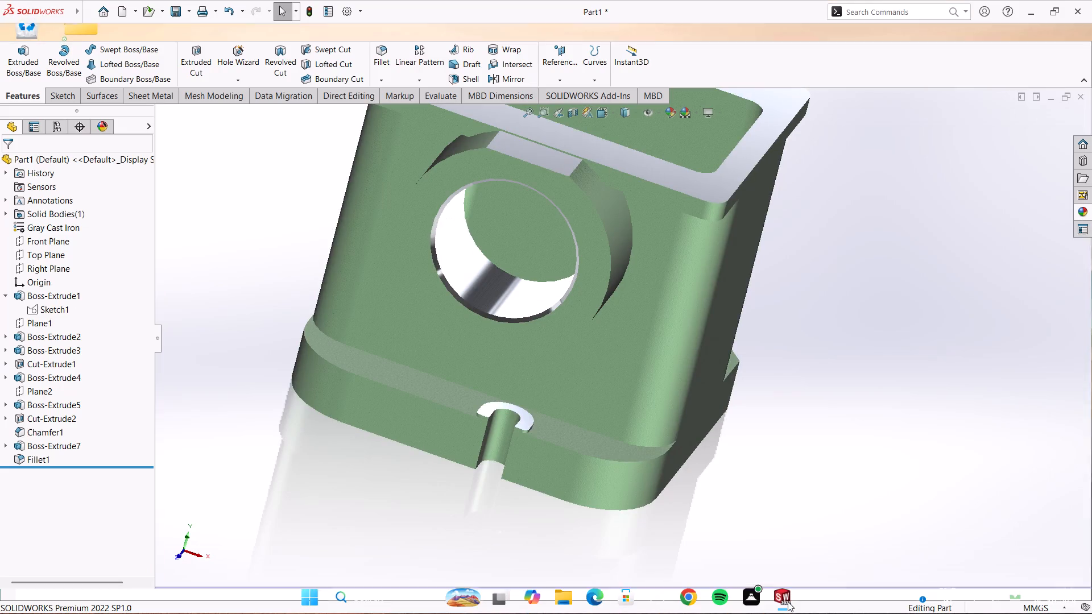
scroll(738, 368, up, 3)
scroll(650, 325, down, 3)
scroll(425, 245, up, 2)
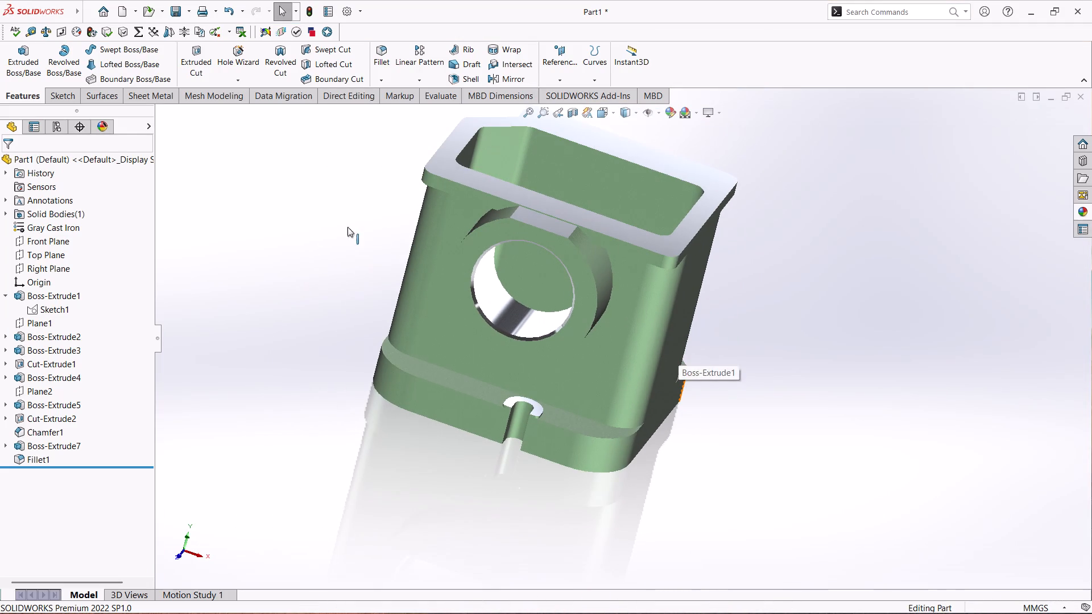
click(241, 66)
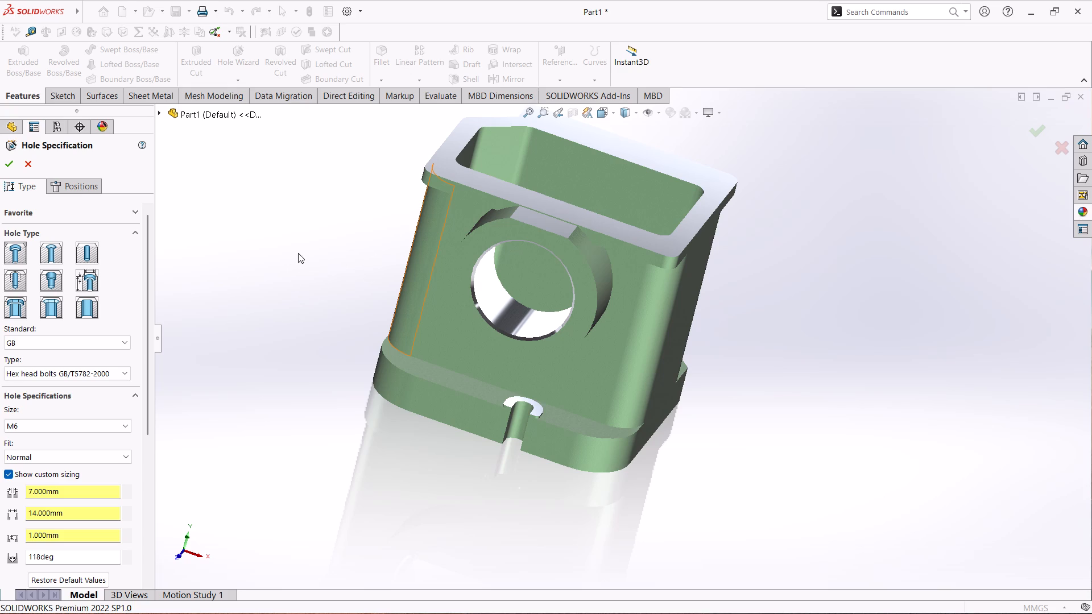
scroll(285, 228, down, 2)
scroll(288, 233, up, 3)
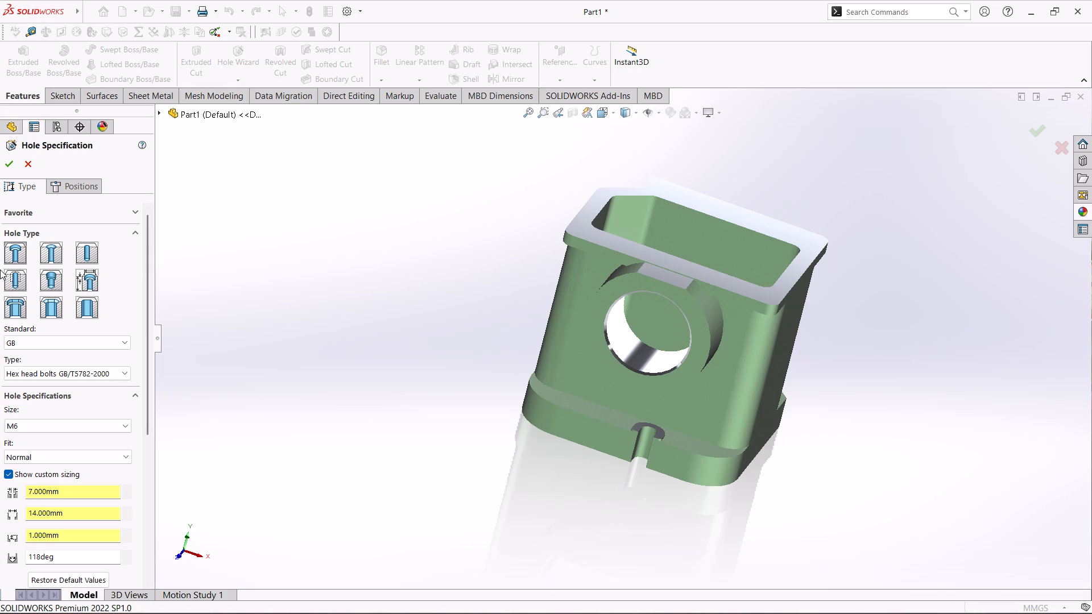
click(20, 276)
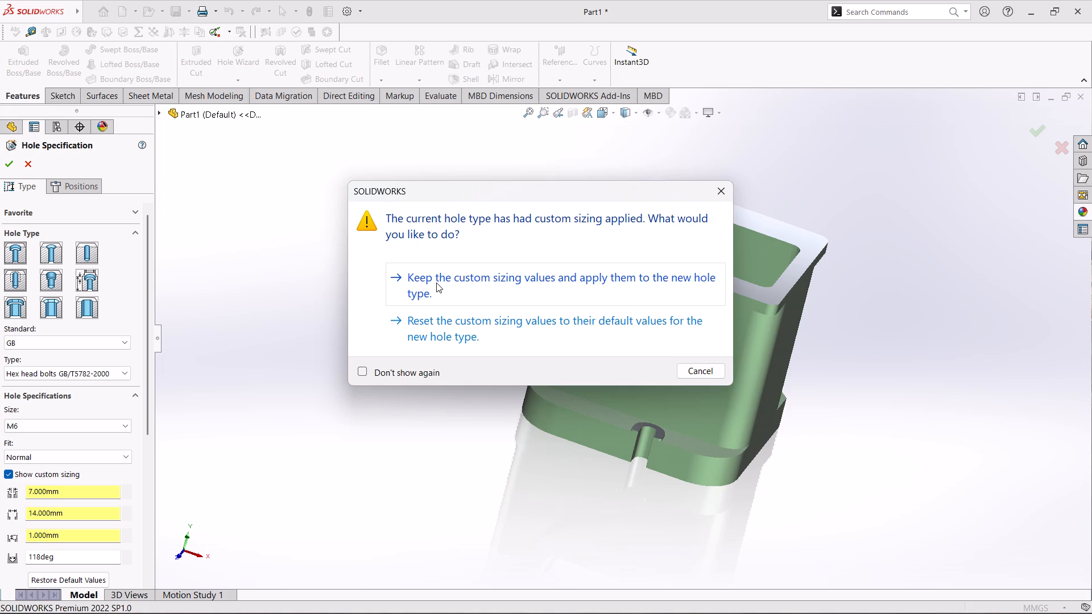
click(475, 334)
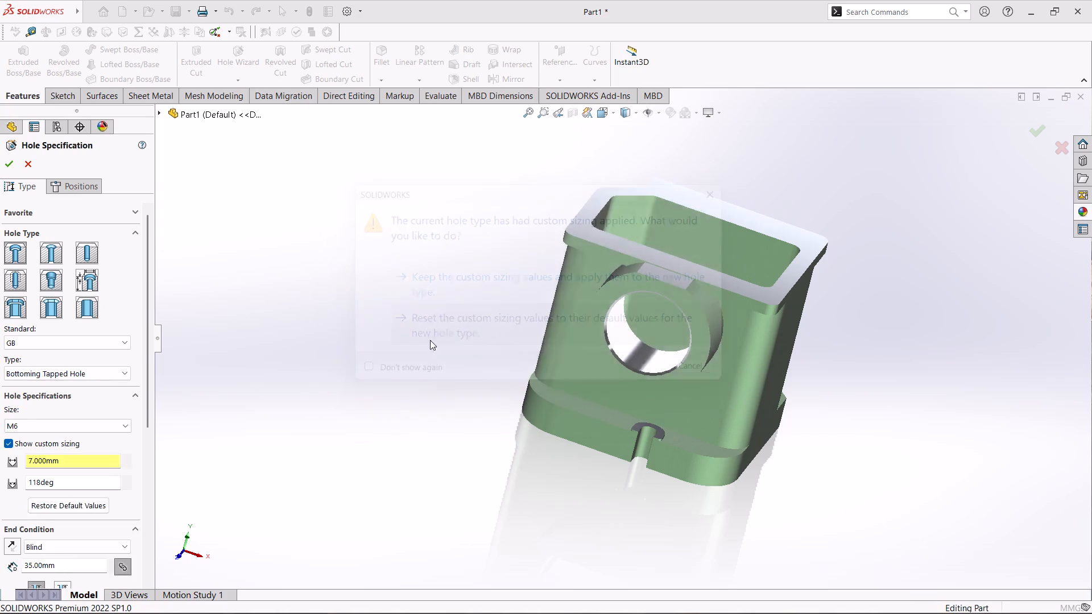
click(14, 274)
click(48, 339)
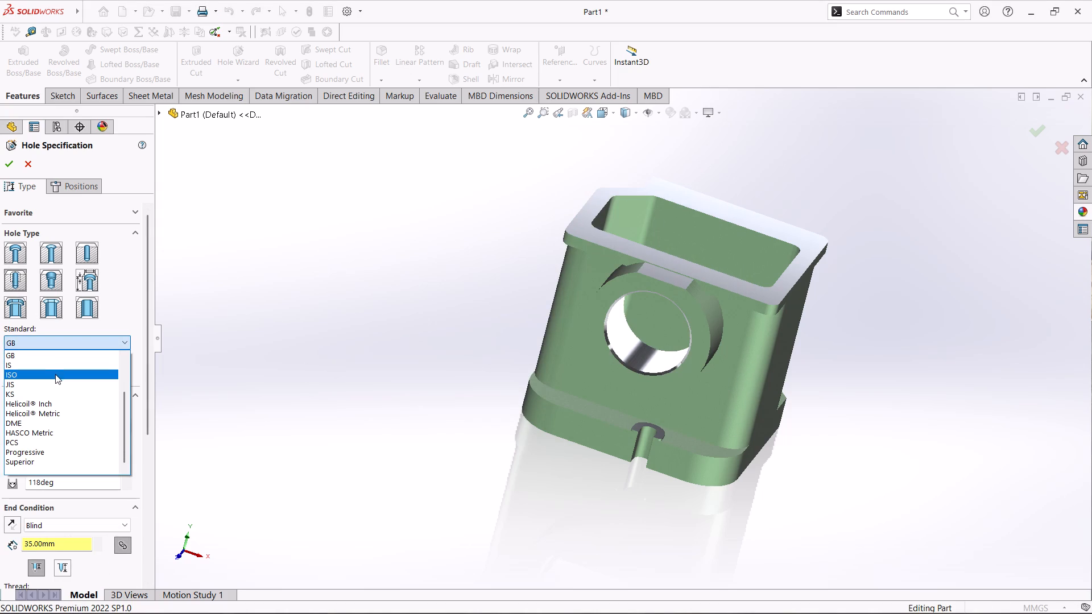
click(55, 374)
Set the hole to a Bottoming Tapped Hole of size M8.
click(77, 374)
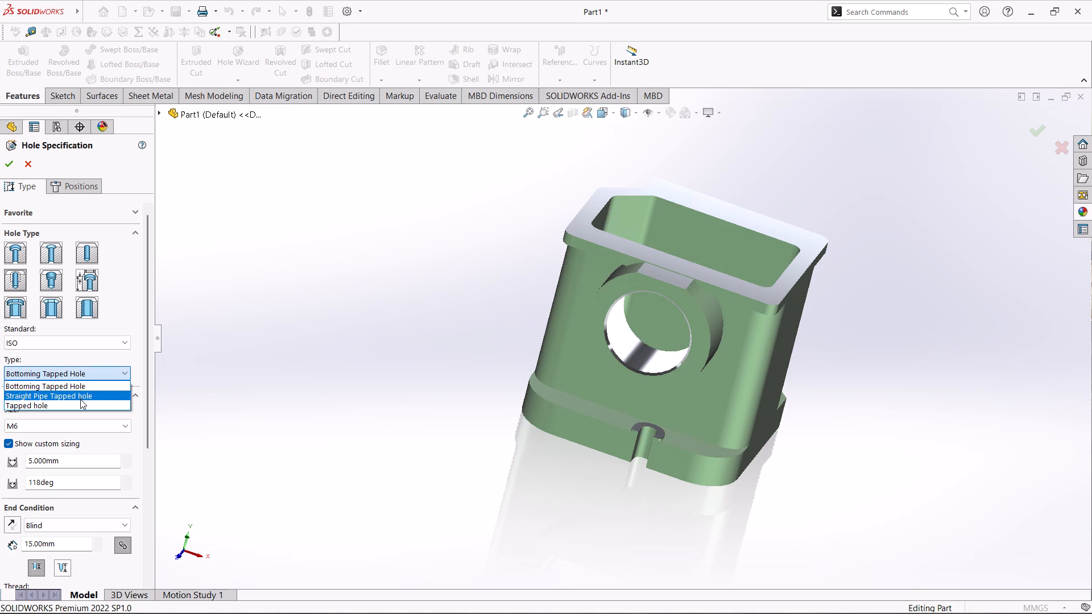
click(86, 408)
click(65, 429)
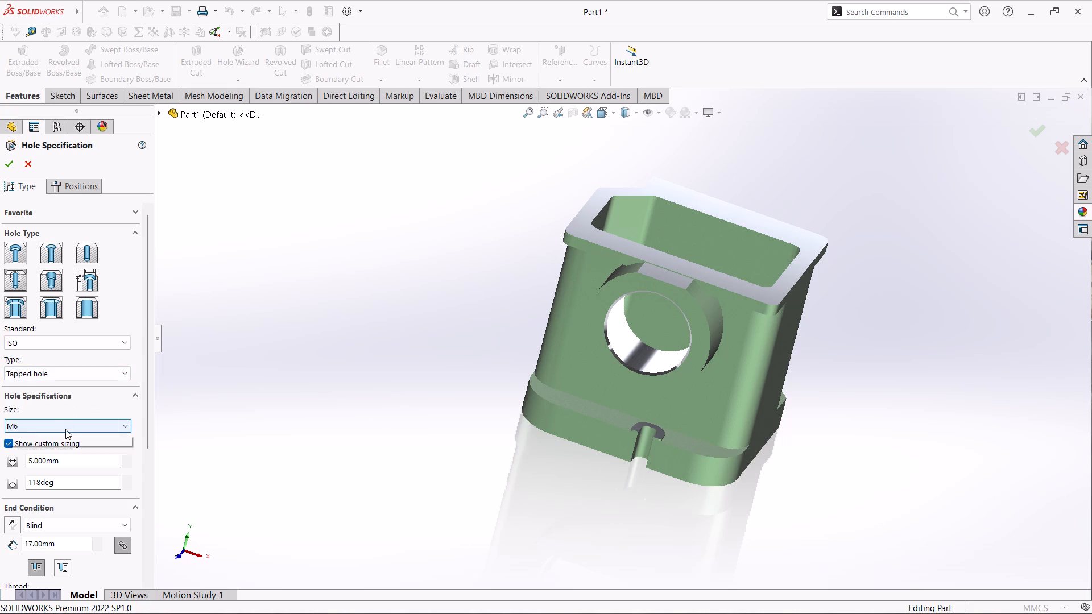
click(65, 429)
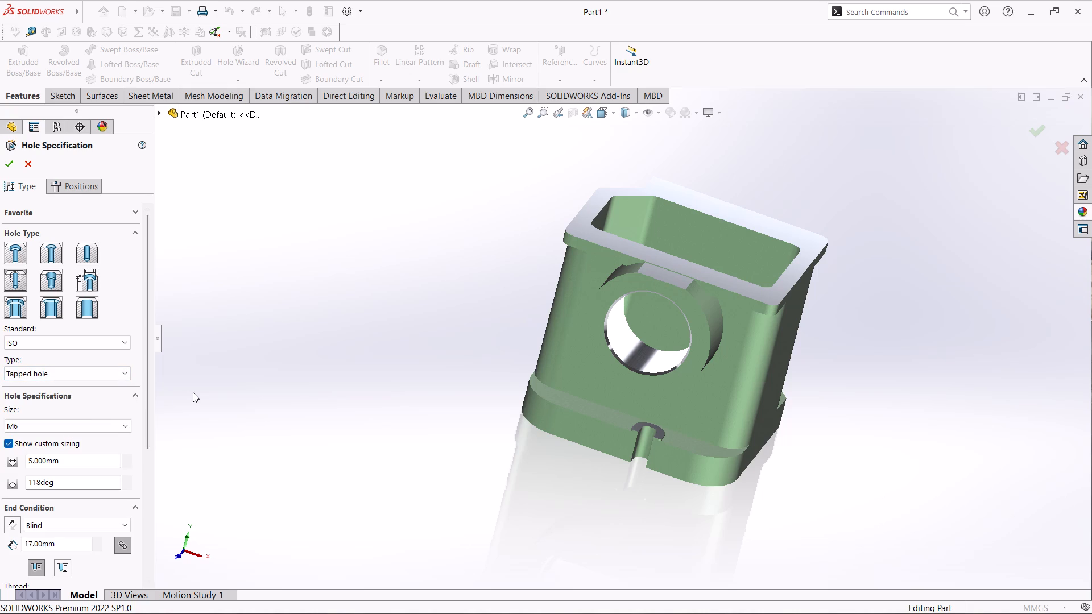
click(92, 378)
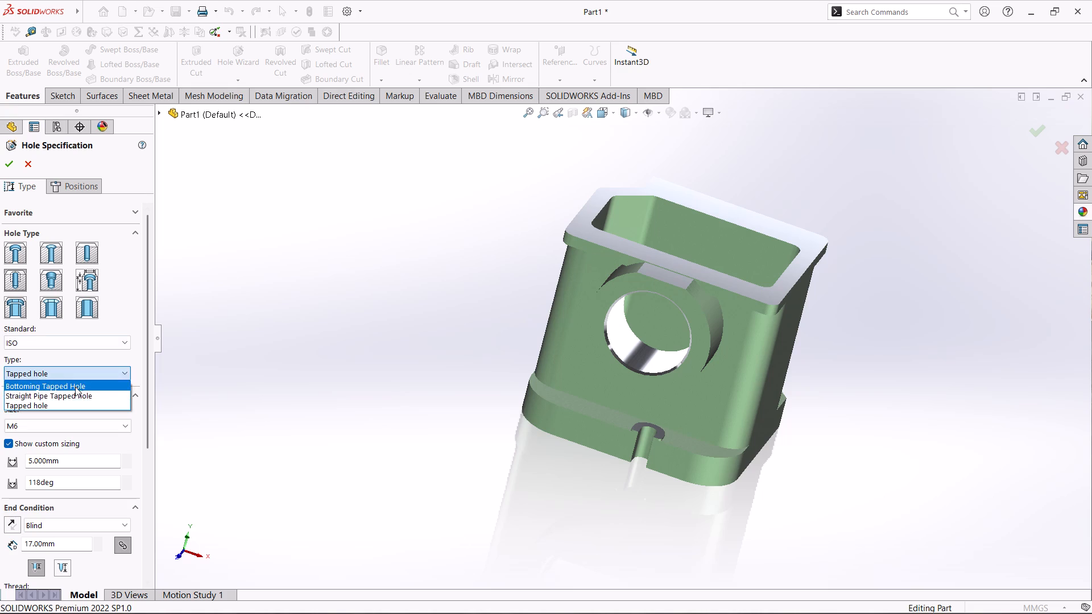
click(93, 387)
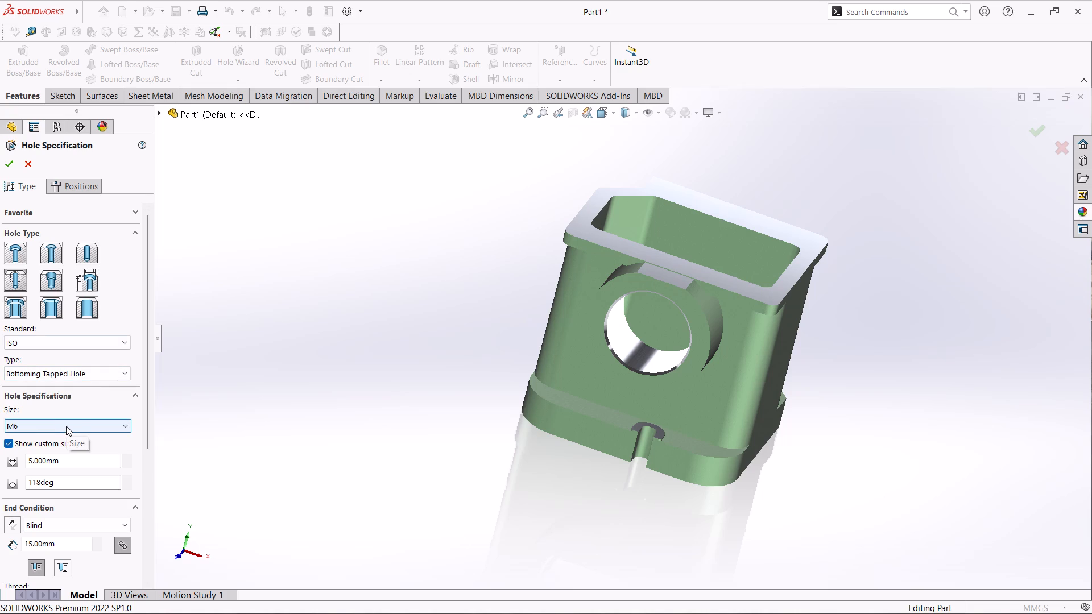
click(81, 429)
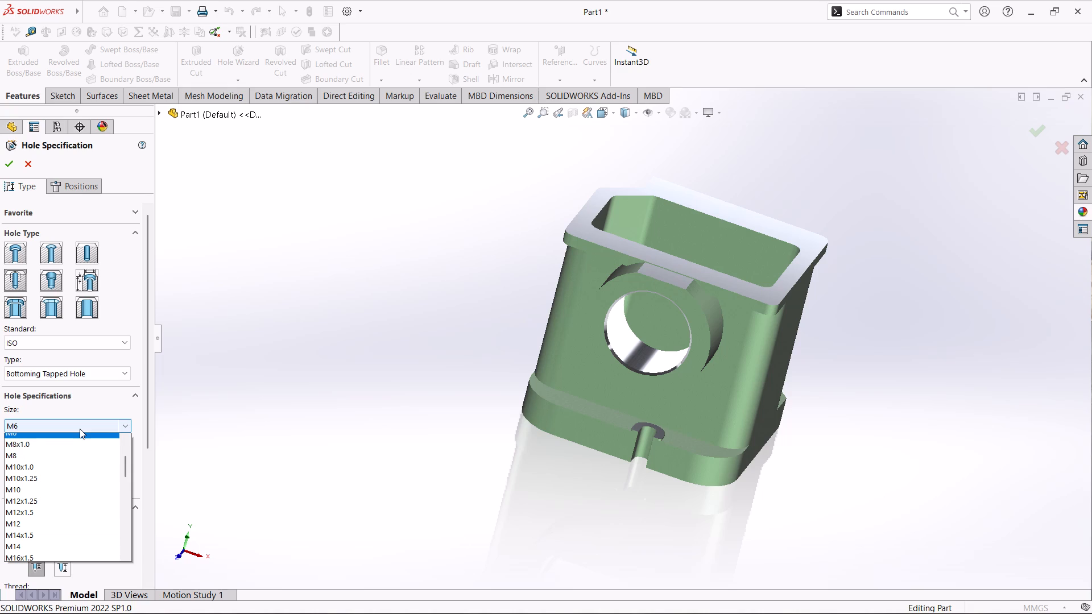
click(71, 460)
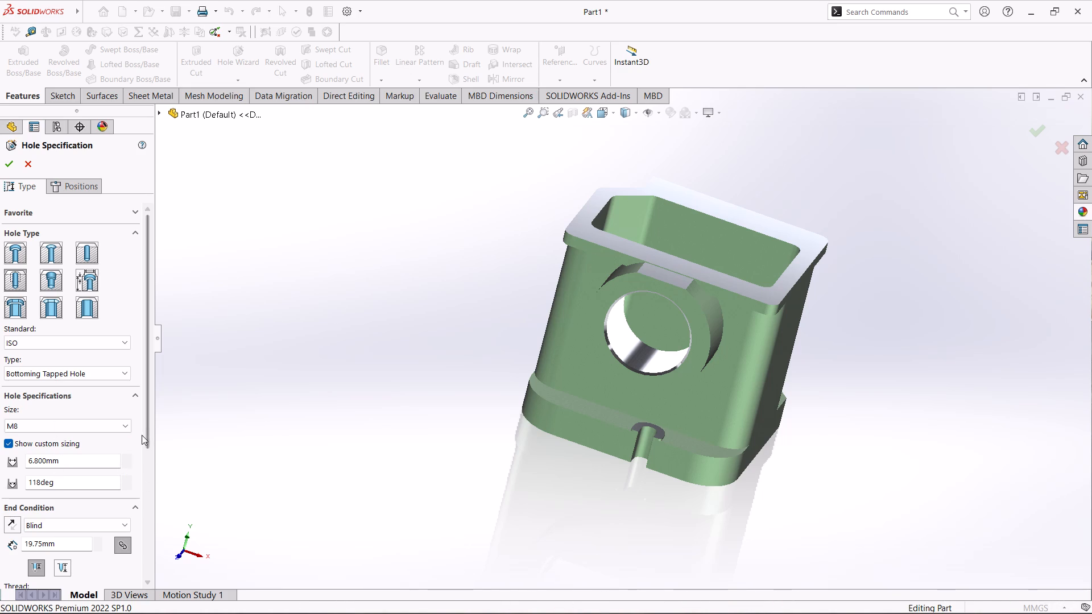
Set the blind hole depth to 14 mm and the thread depth to 8 mm.
drag(147, 435, 144, 471)
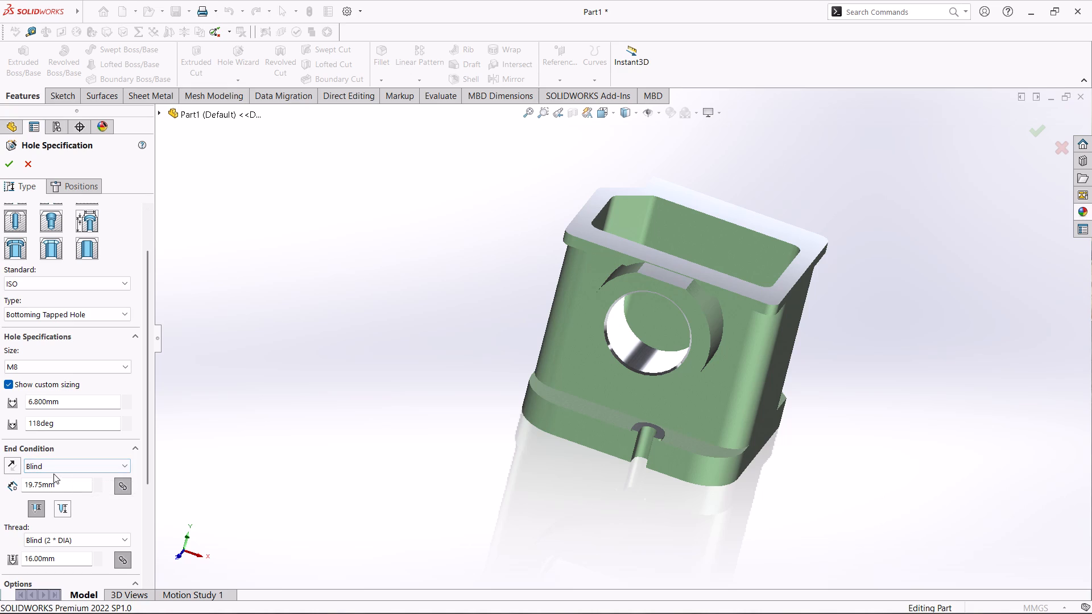
drag(57, 482, 0, 488)
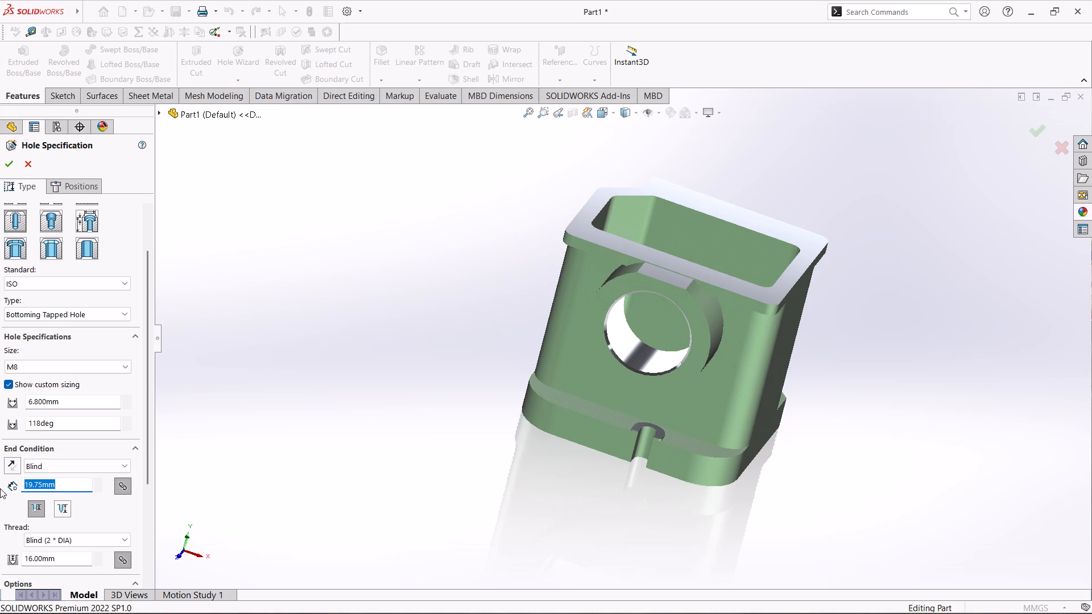
text(14)
key(Return)
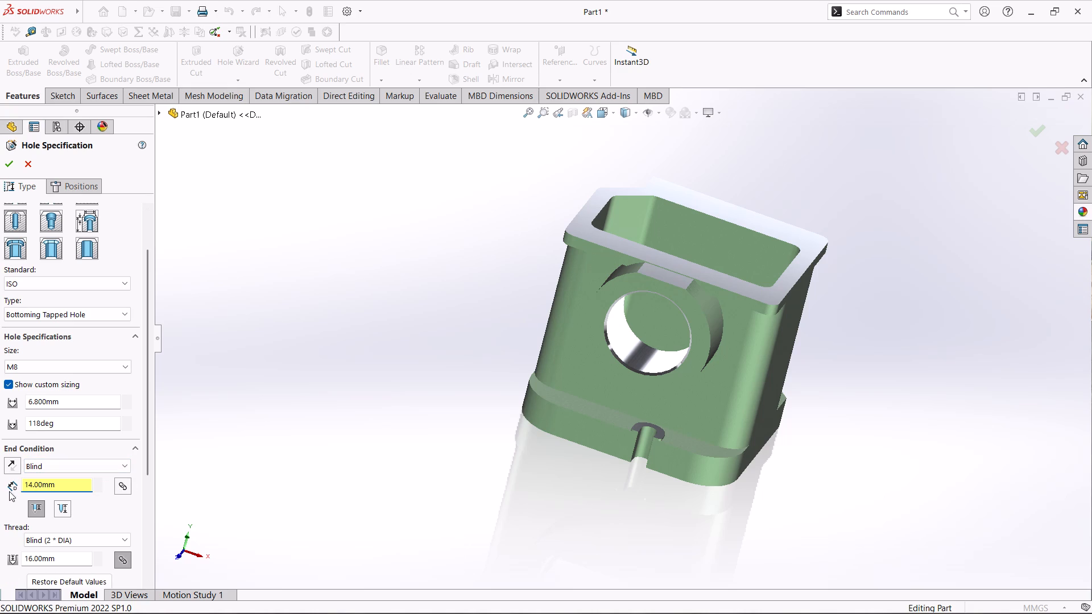
drag(65, 553, 2, 563)
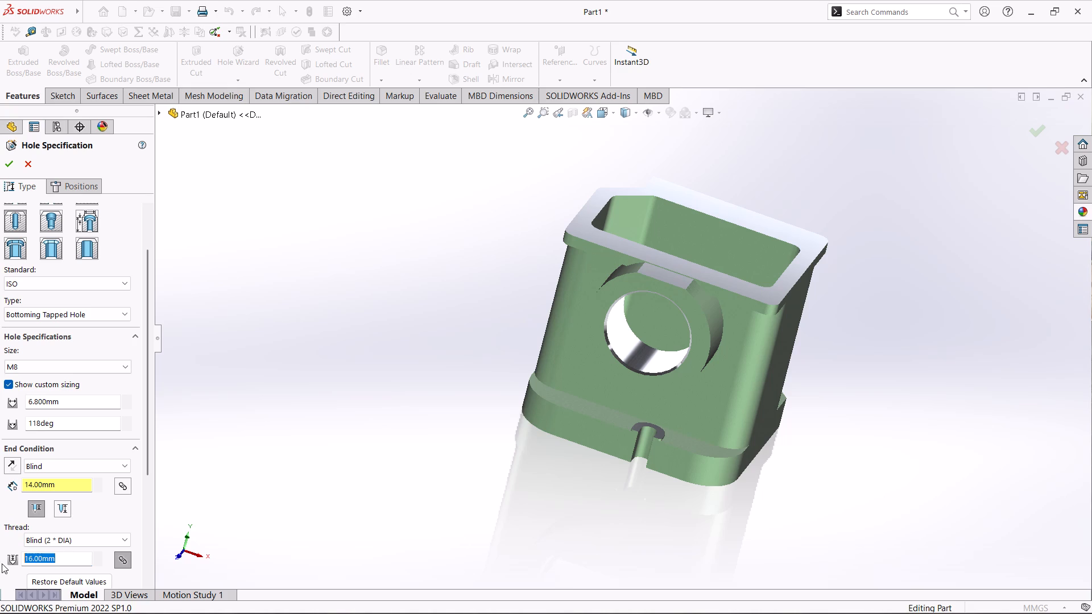
drag(2, 563, 0, 563)
key(8)
key(Return)
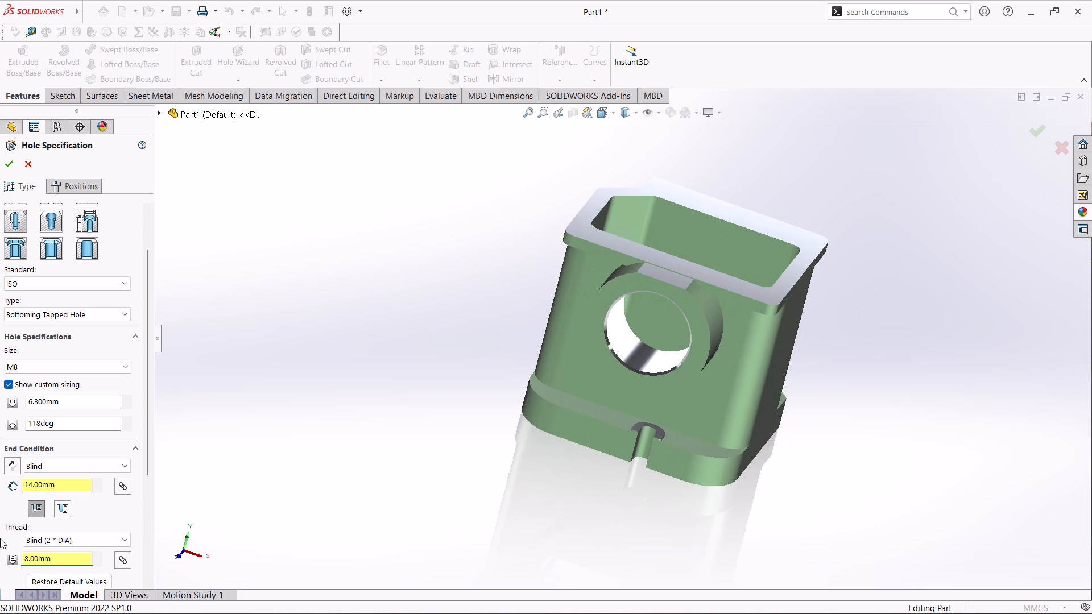
Change the tapped hole's thread depth to 10 mm.
drag(152, 446, 161, 504)
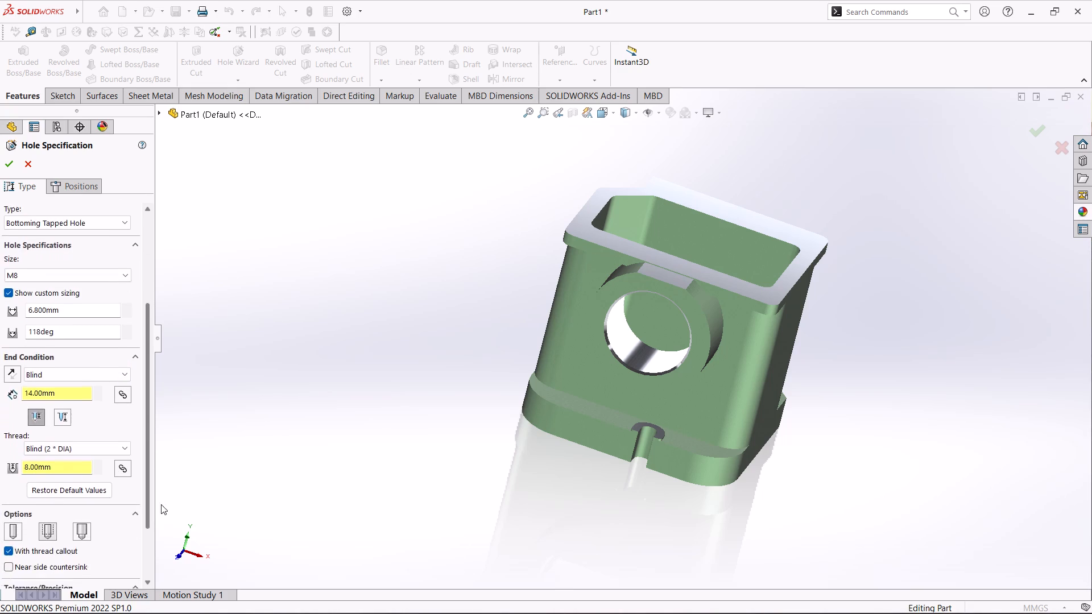
drag(161, 504, 167, 550)
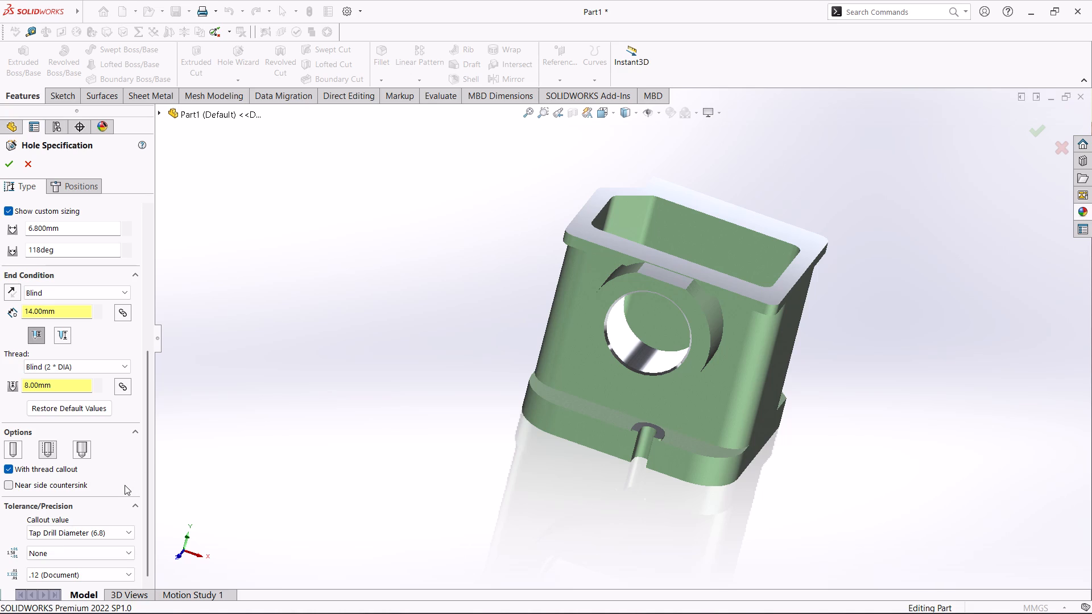
double_click(63, 384)
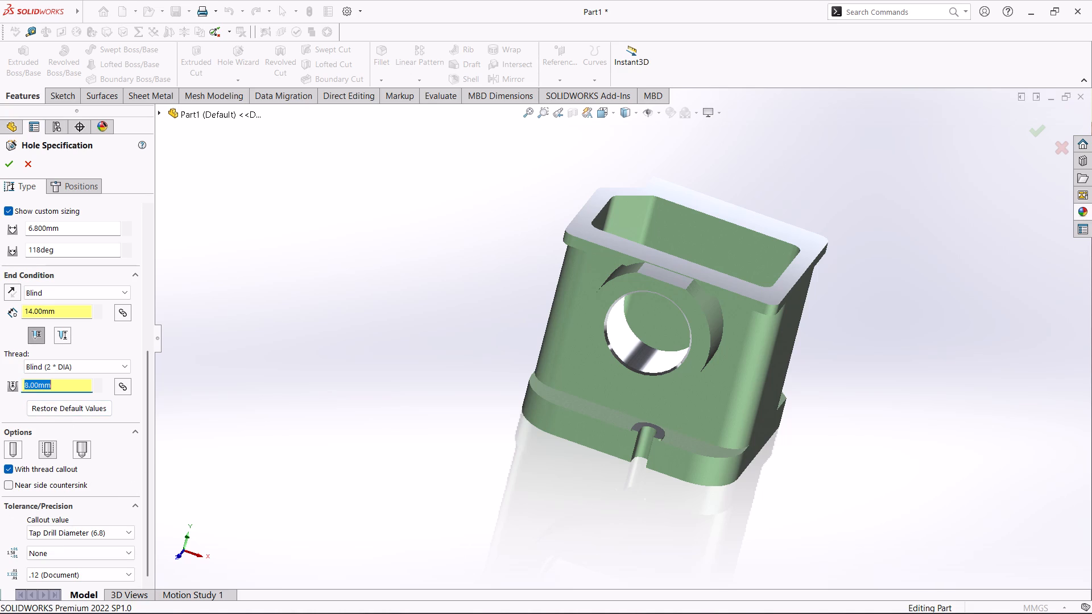
text(10)
key(Return)
Begin positioning the tapped holes on the round boss's flat face around the bore.
click(100, 184)
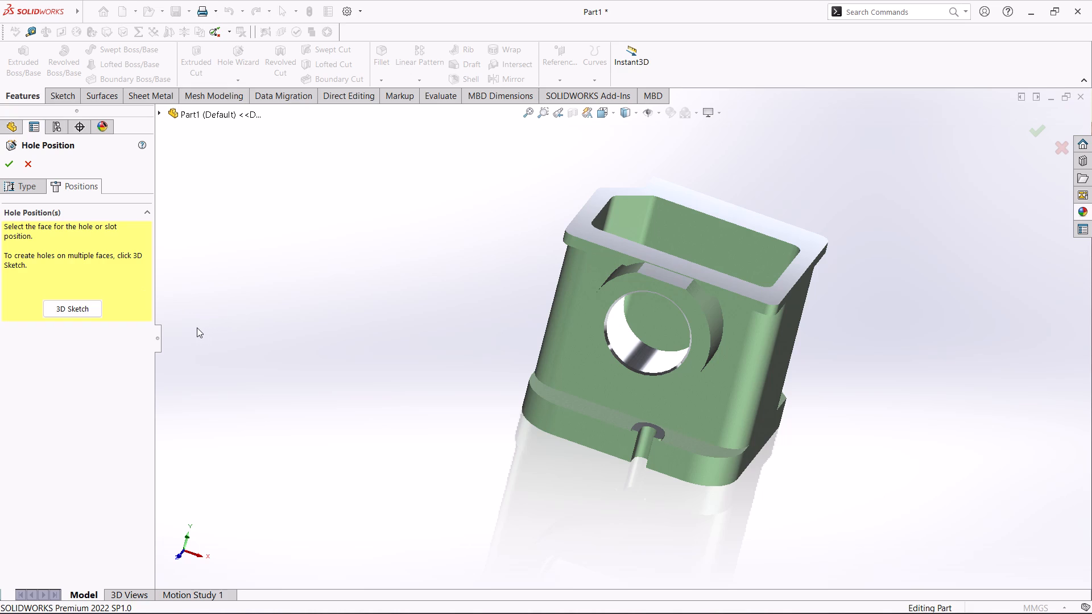
scroll(364, 372, down, 1)
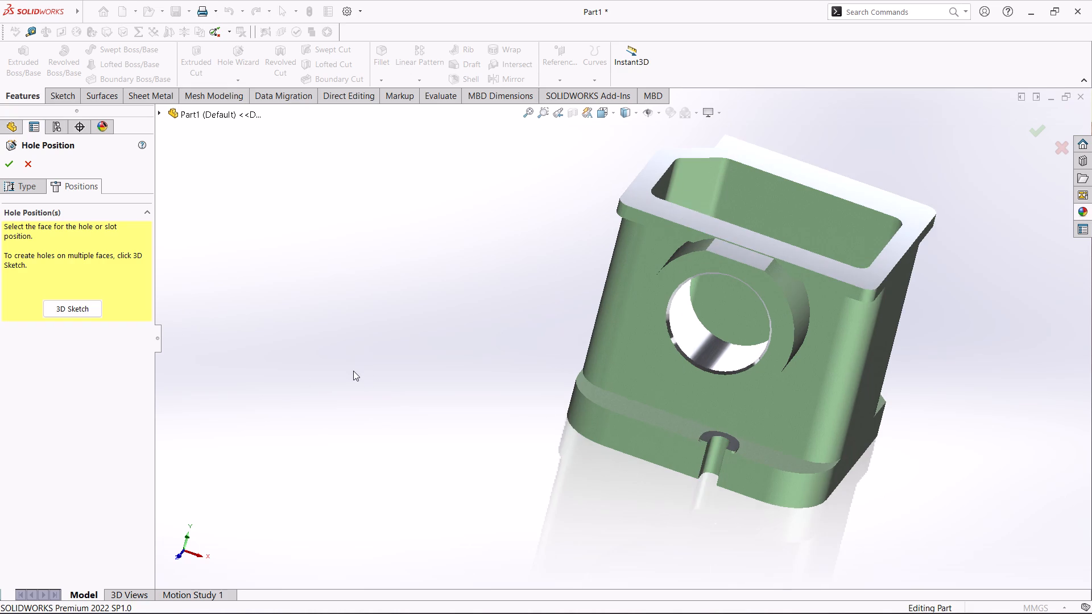
scroll(351, 368, up, 1)
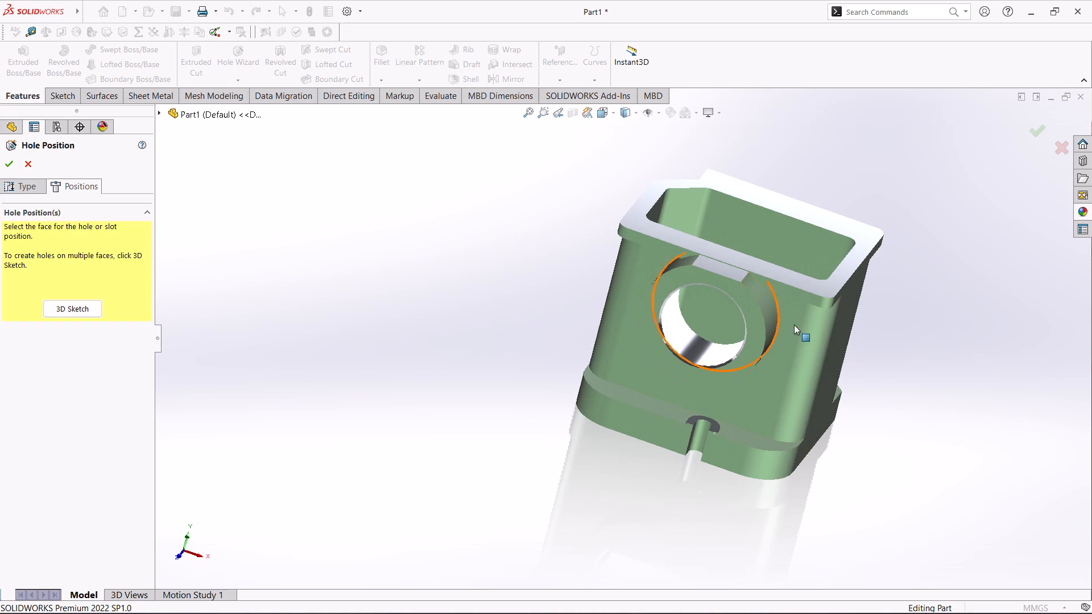
scroll(386, 333, down, 1)
scroll(386, 333, up, 1)
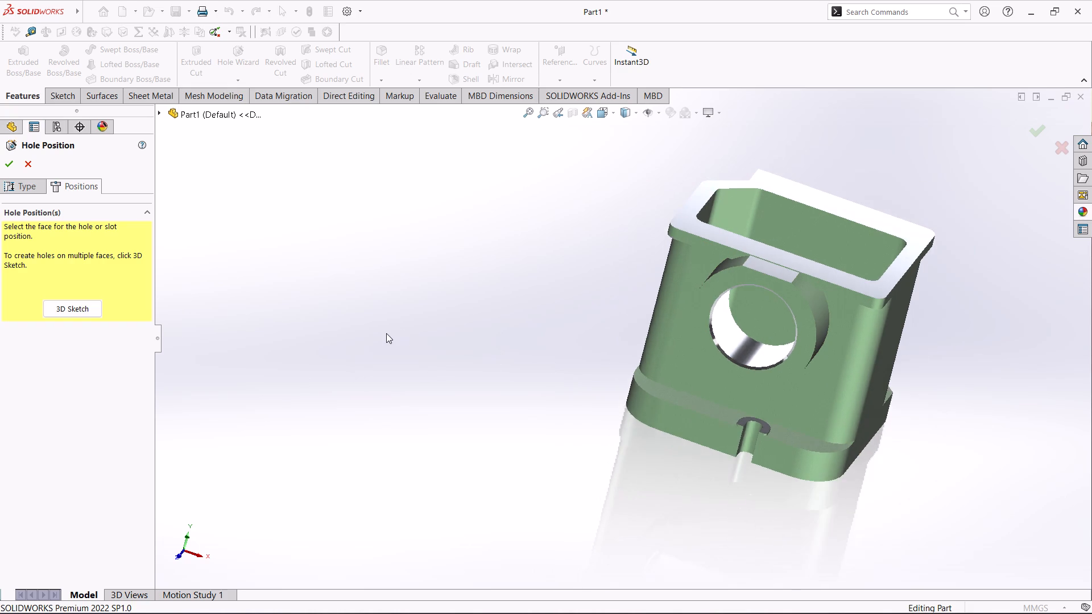
scroll(386, 333, down, 2)
scroll(386, 333, up, 2)
scroll(441, 355, up, 1)
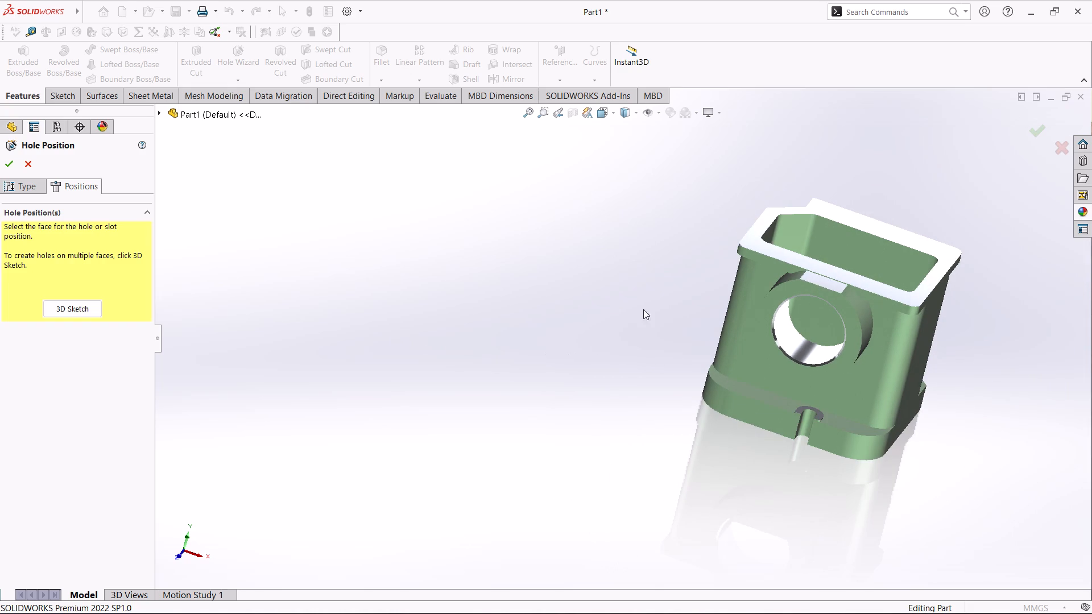
click(795, 292)
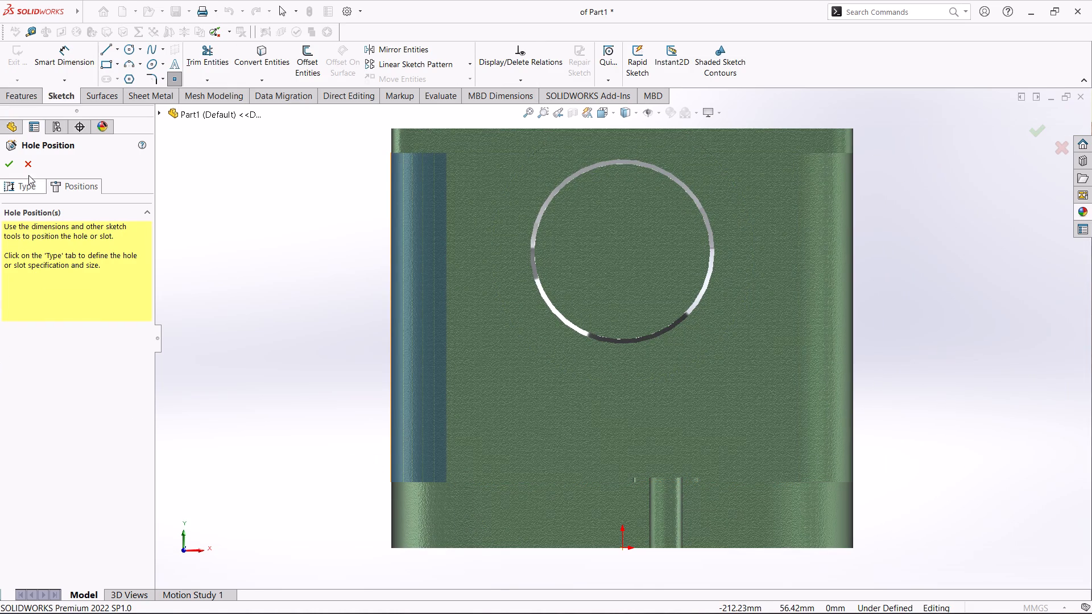
Sketch a construction circle about 72 mm in diameter, centred on the bore, in the hole position sketch.
click(130, 53)
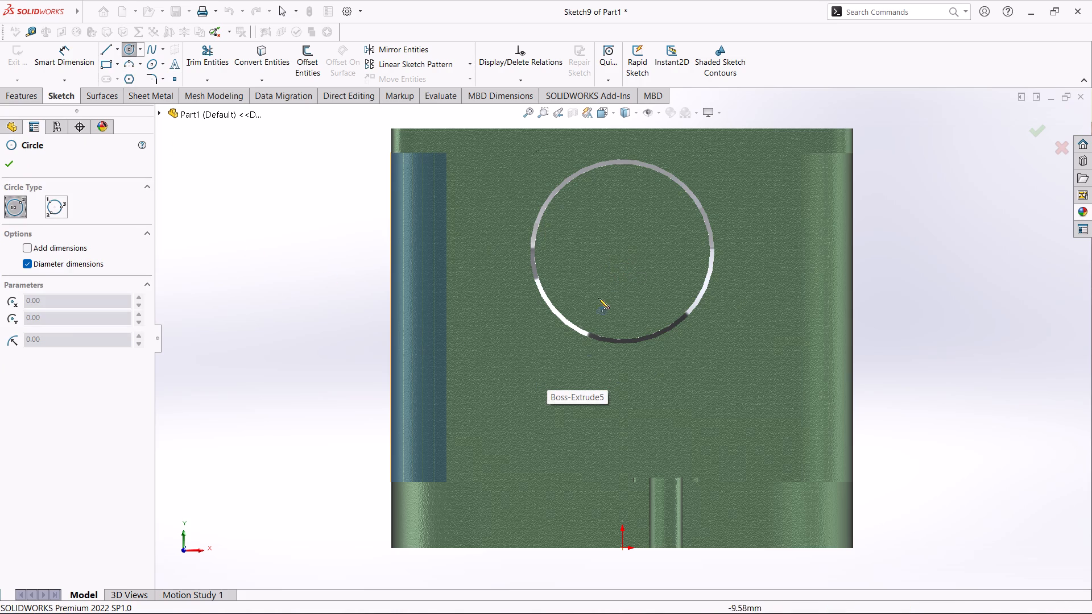
click(622, 254)
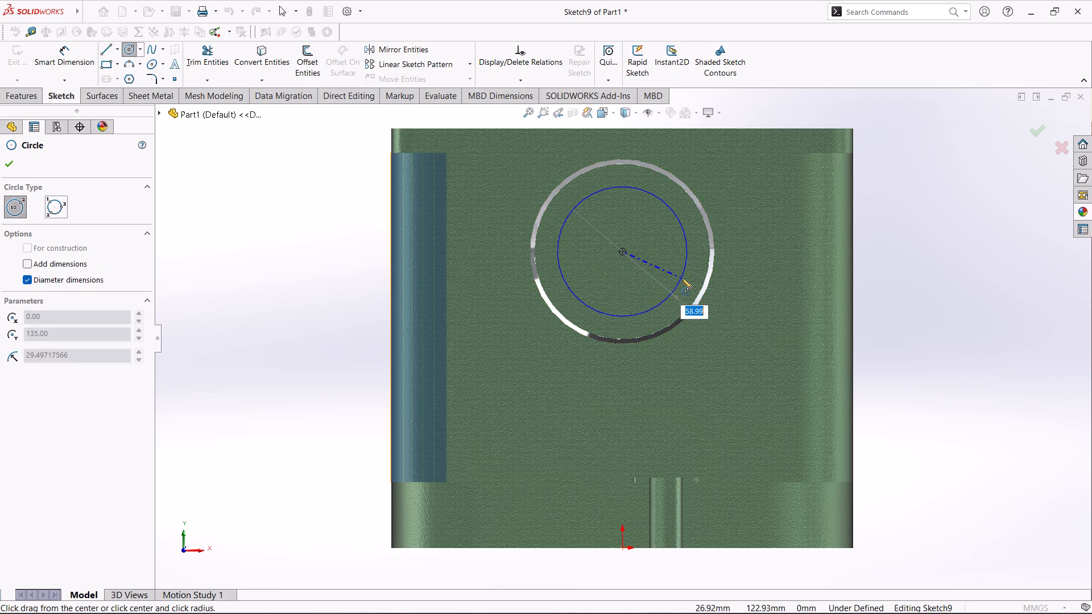
click(696, 282)
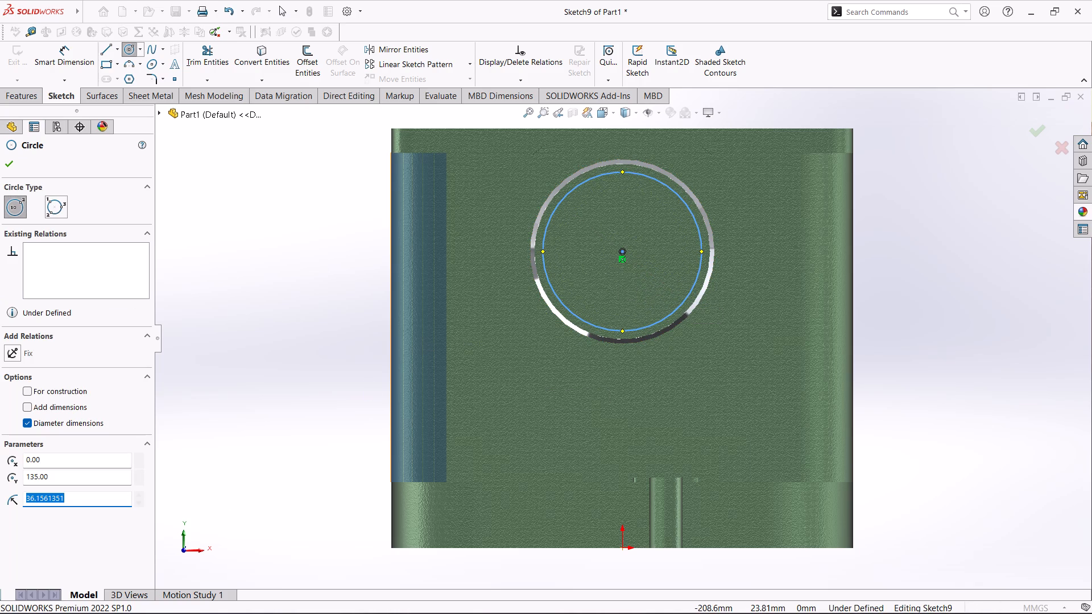
click(26, 393)
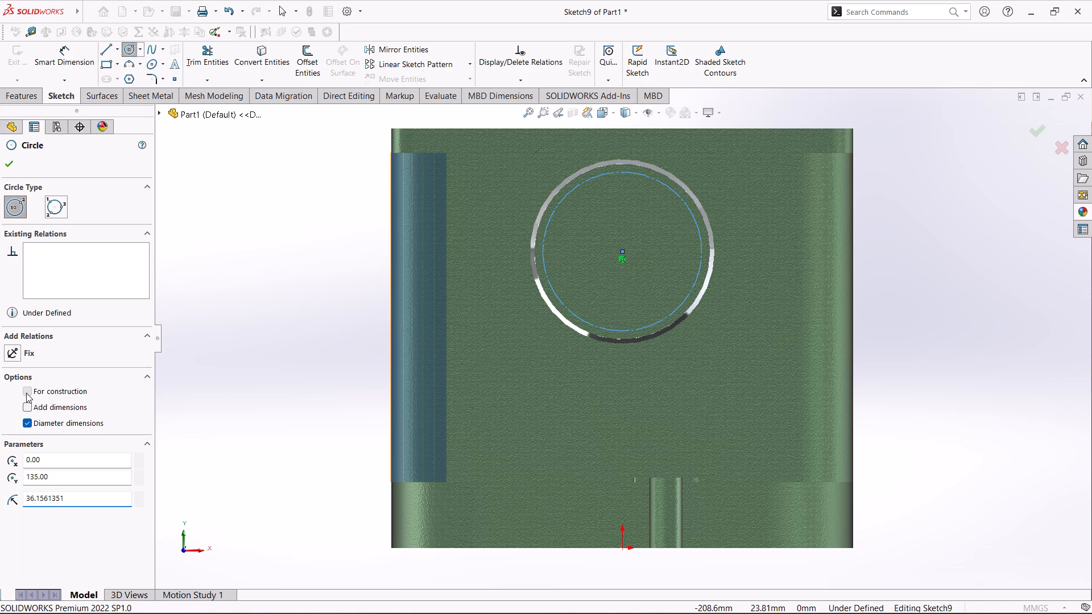
Dimension the construction circle around the bore to a diameter of 100 mm.
click(68, 58)
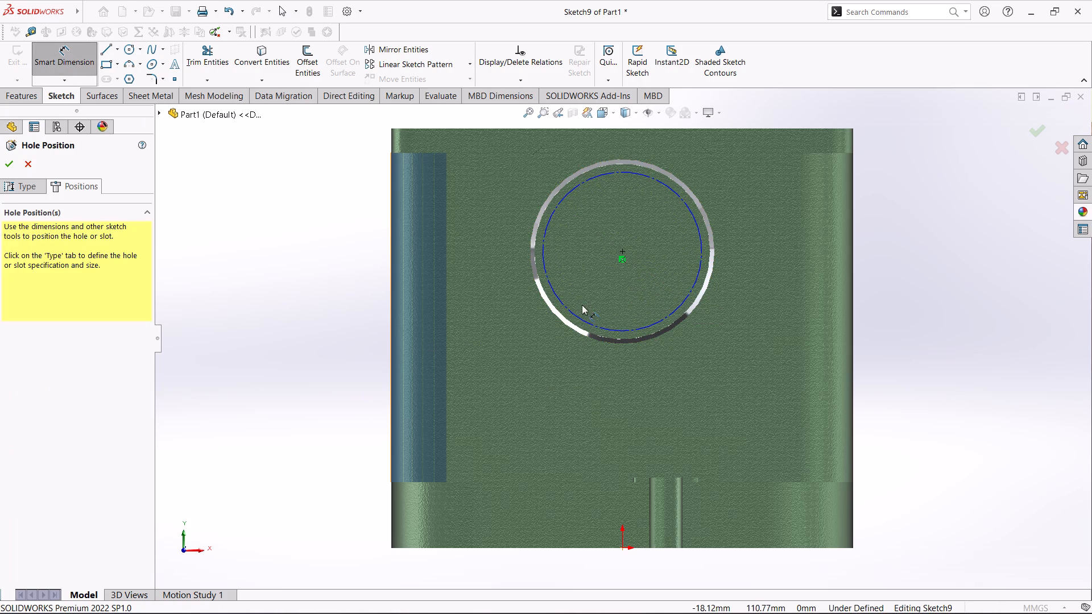
click(574, 315)
click(295, 309)
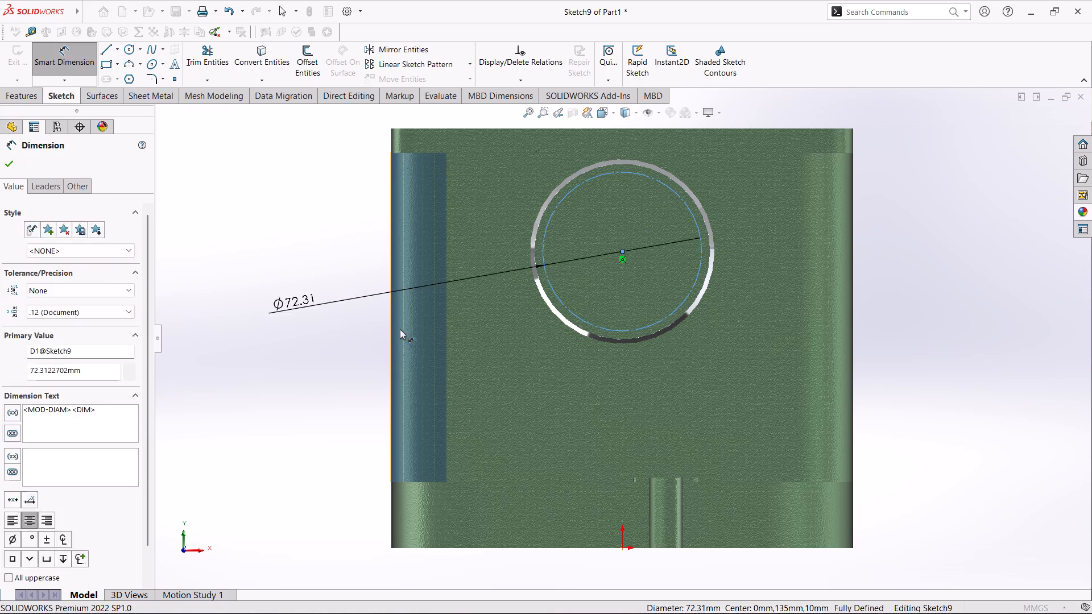
text(100)
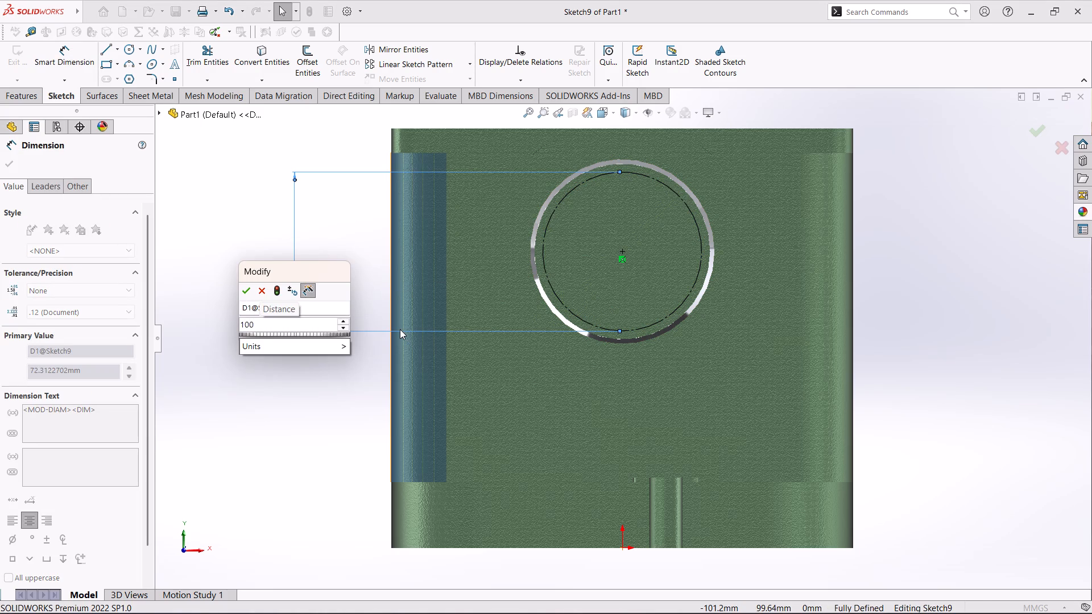
key(Return)
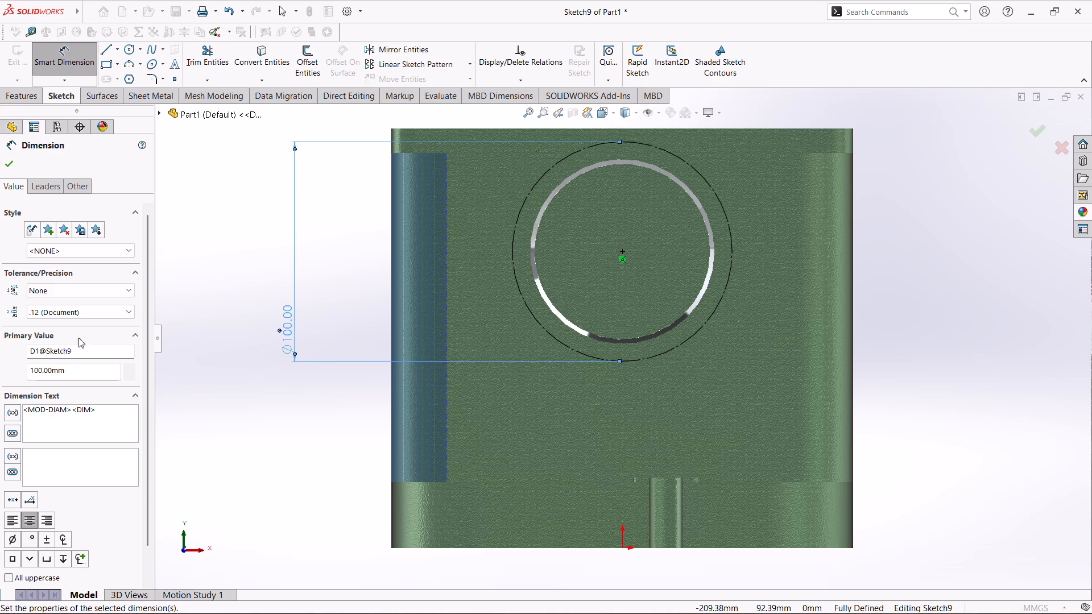
Sketch two construction lines between the bore's centre and the circle, one horizontal and one angled up at about 39°.
click(120, 48)
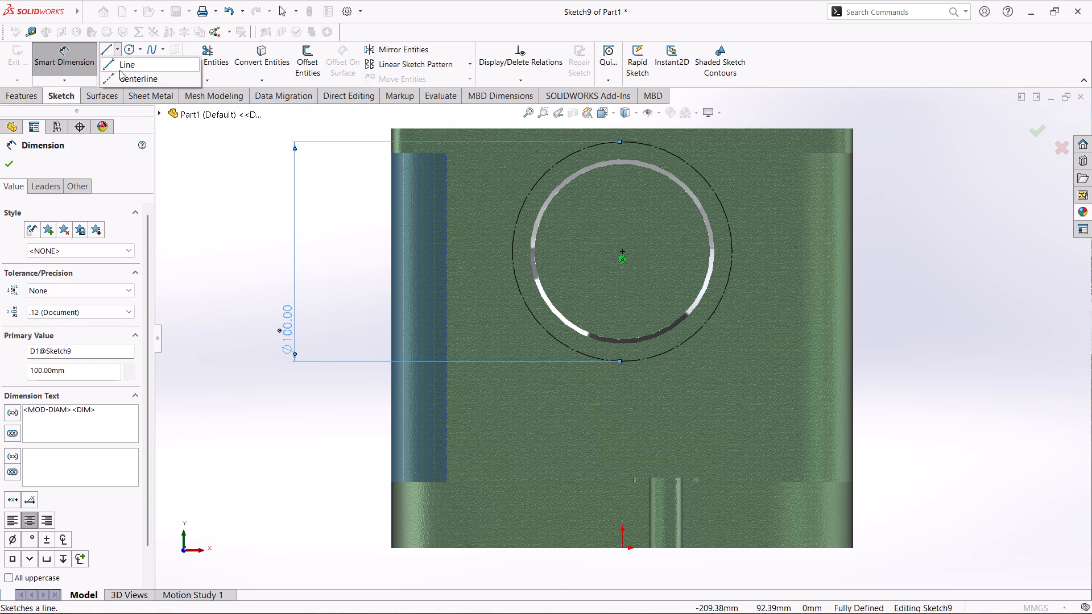
click(123, 77)
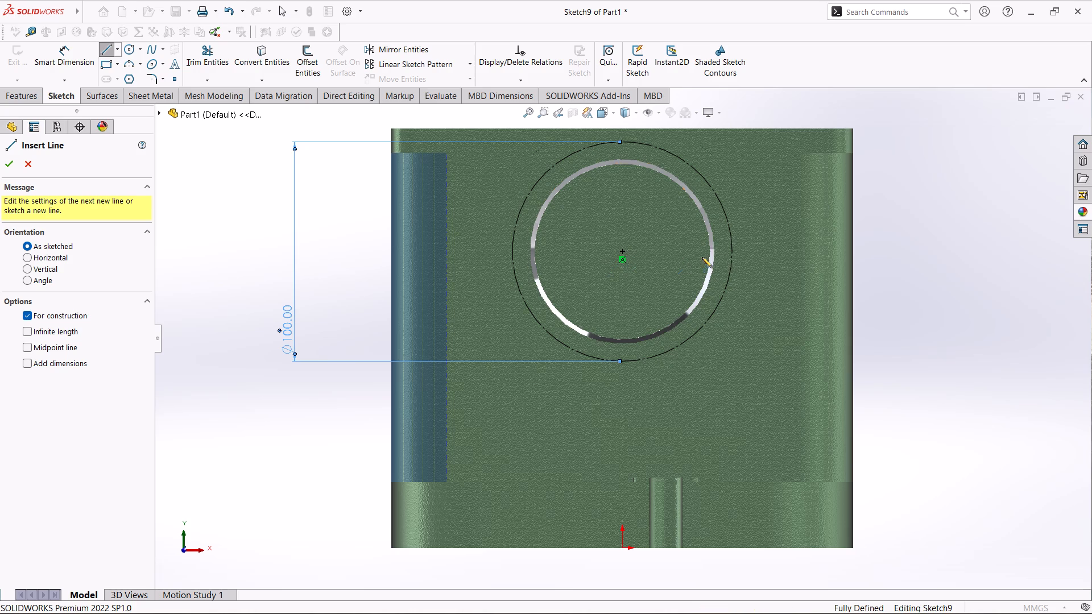
click(734, 255)
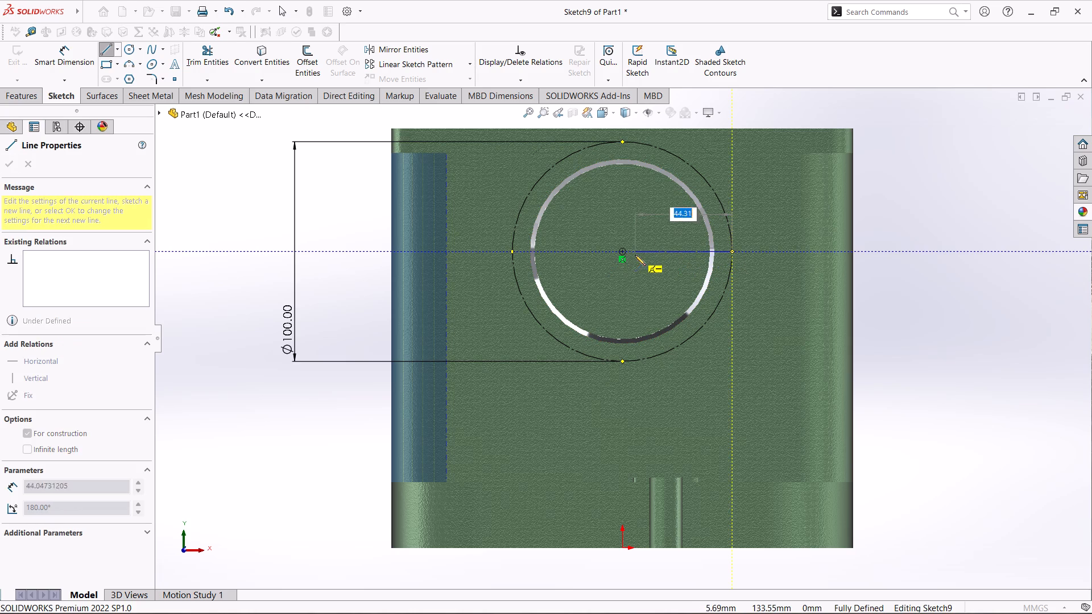
click(622, 253)
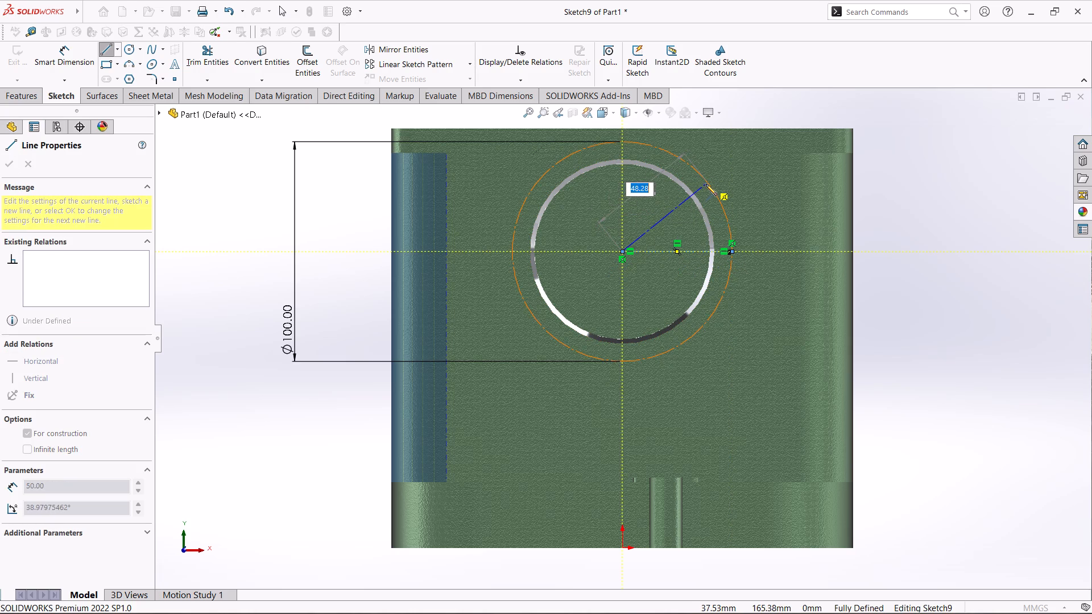
click(706, 184)
key(Escape)
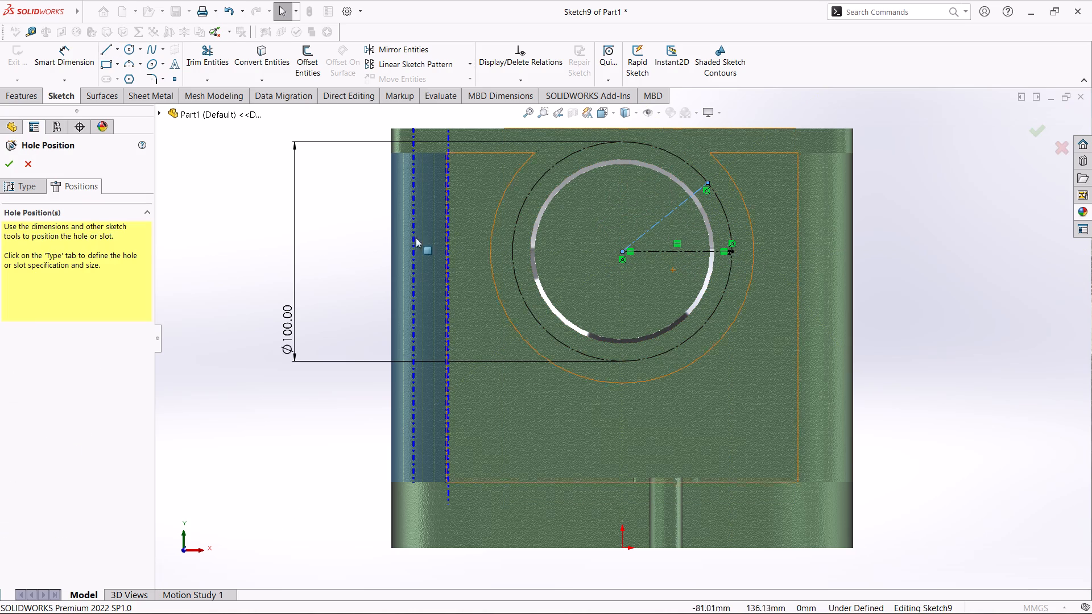
Dimension the angle between the two construction lines as 45°.
click(83, 61)
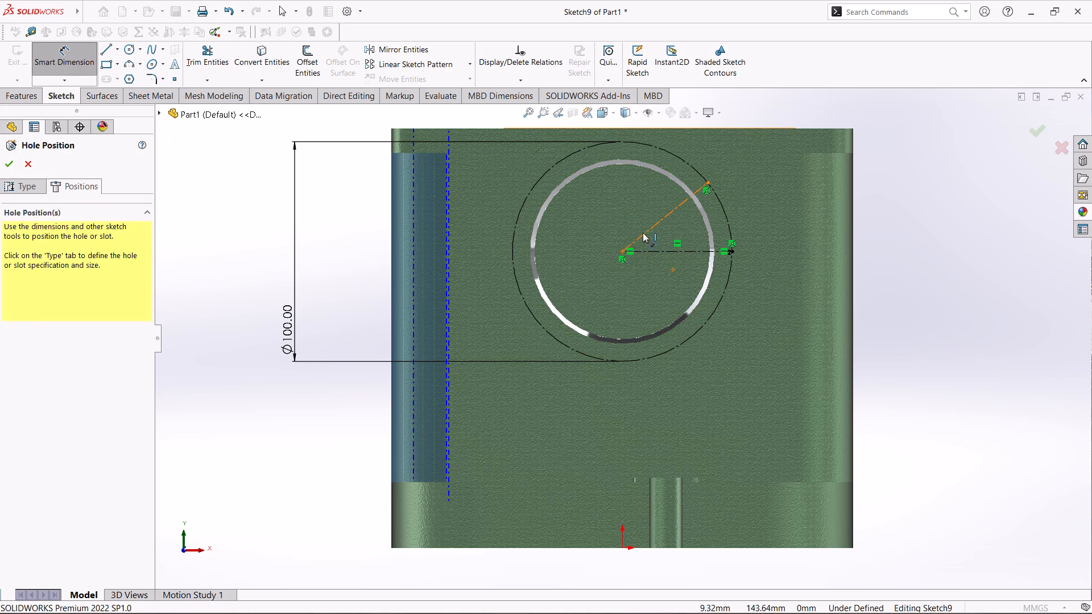
click(643, 233)
click(656, 250)
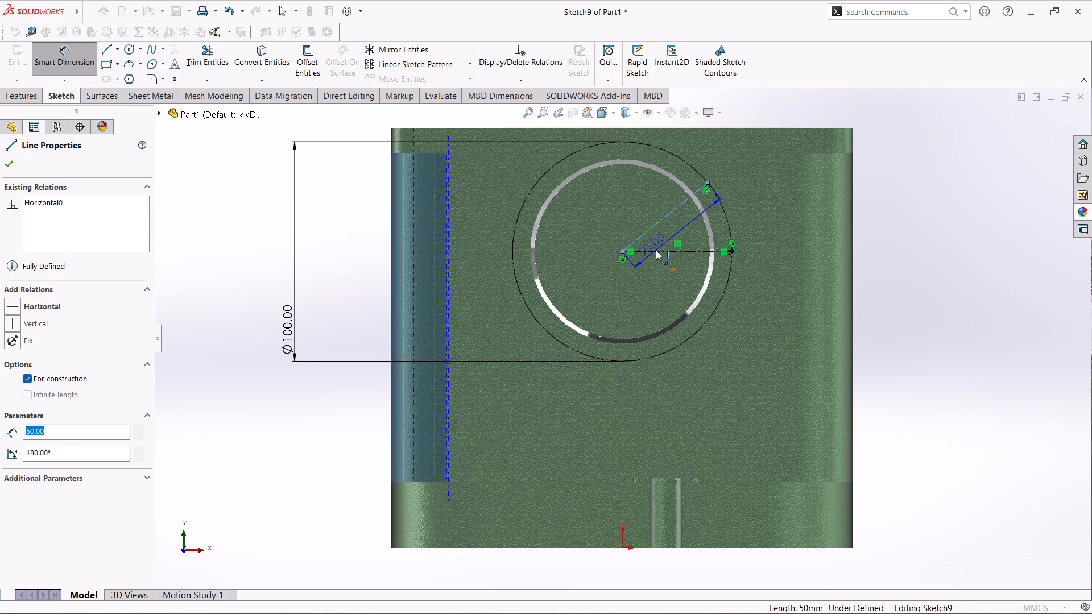
click(655, 237)
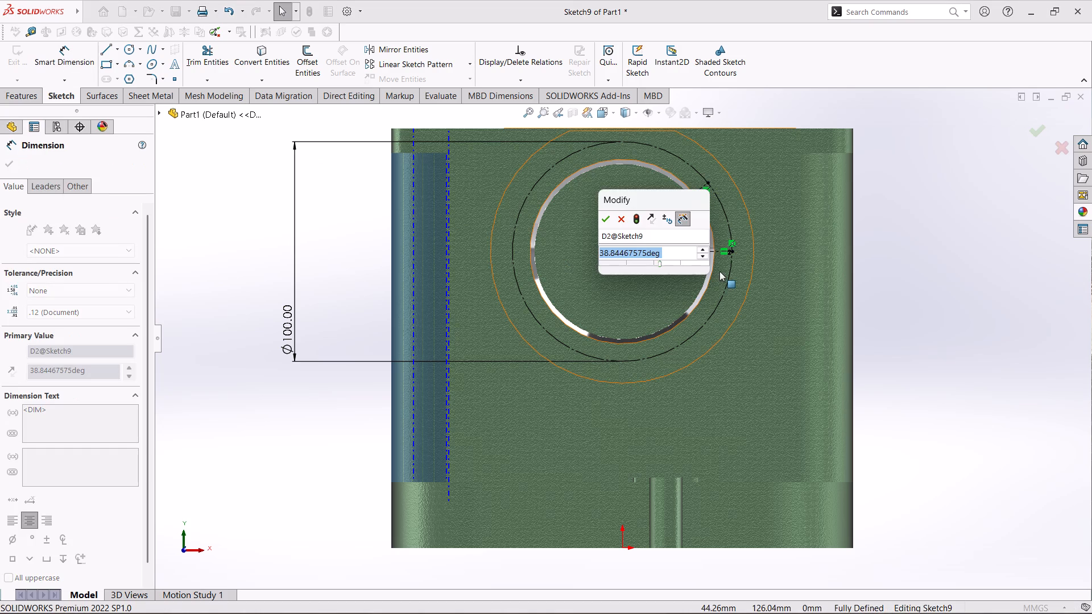
text(45)
key(Return)
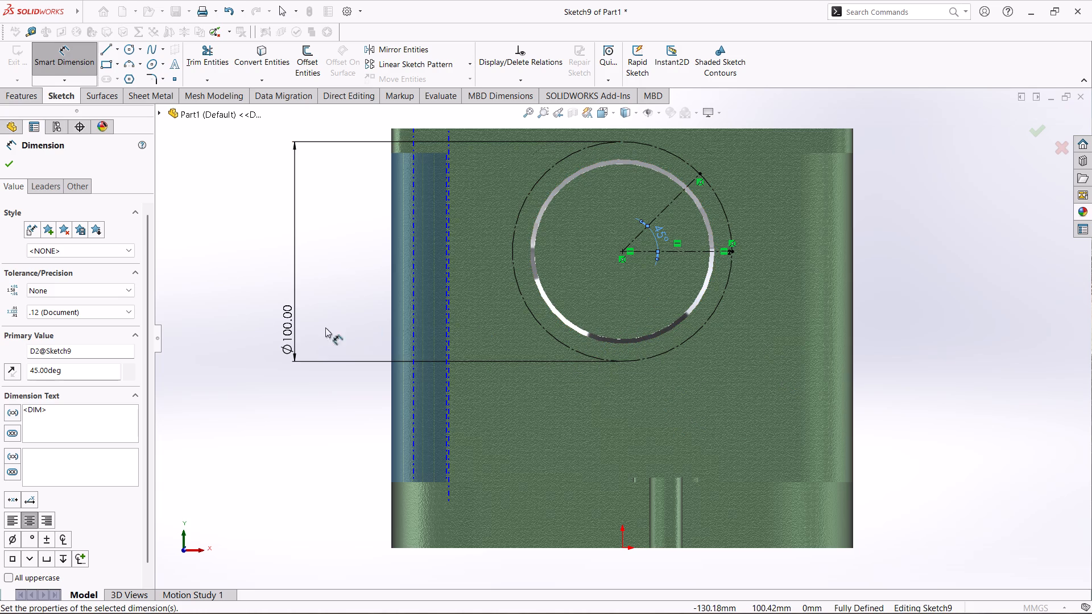
click(15, 159)
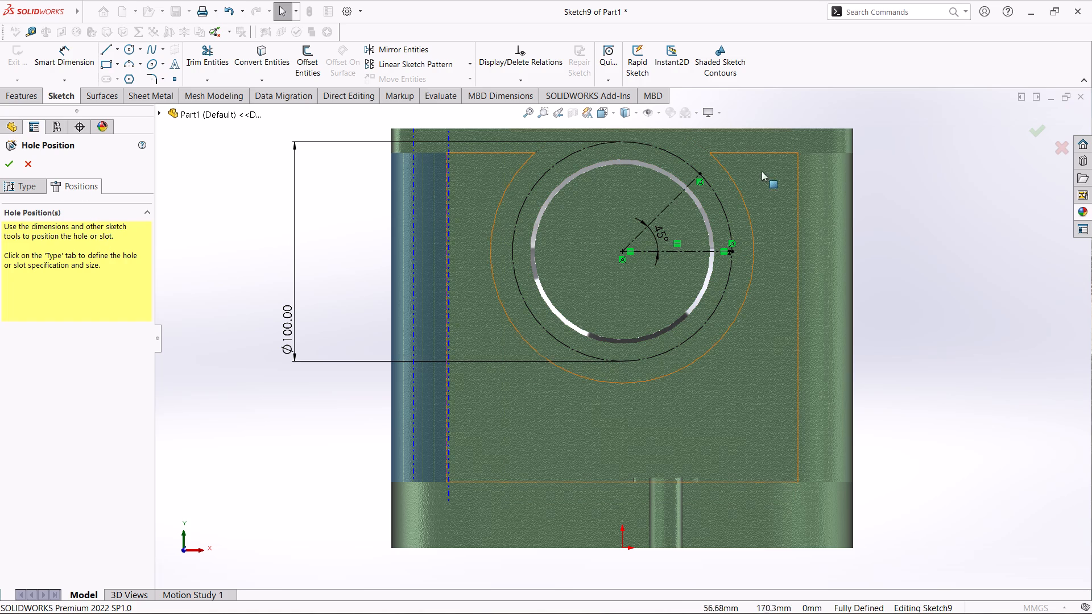
Place the M8 tapped hole where the 45° construction line meets the circle, and finish the hole feature.
click(698, 175)
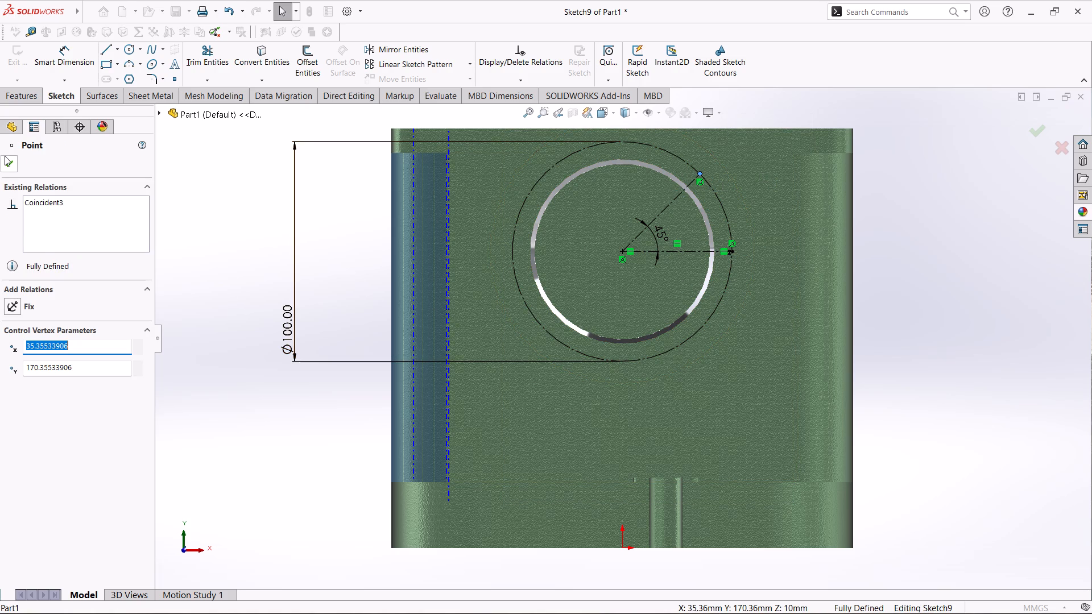
click(5, 156)
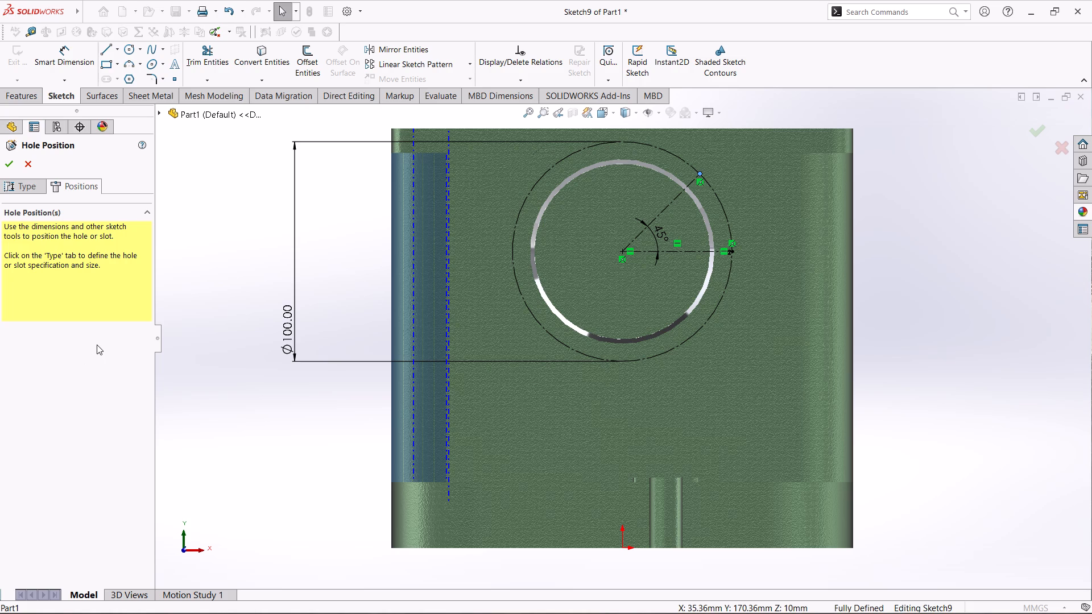
click(174, 77)
click(698, 172)
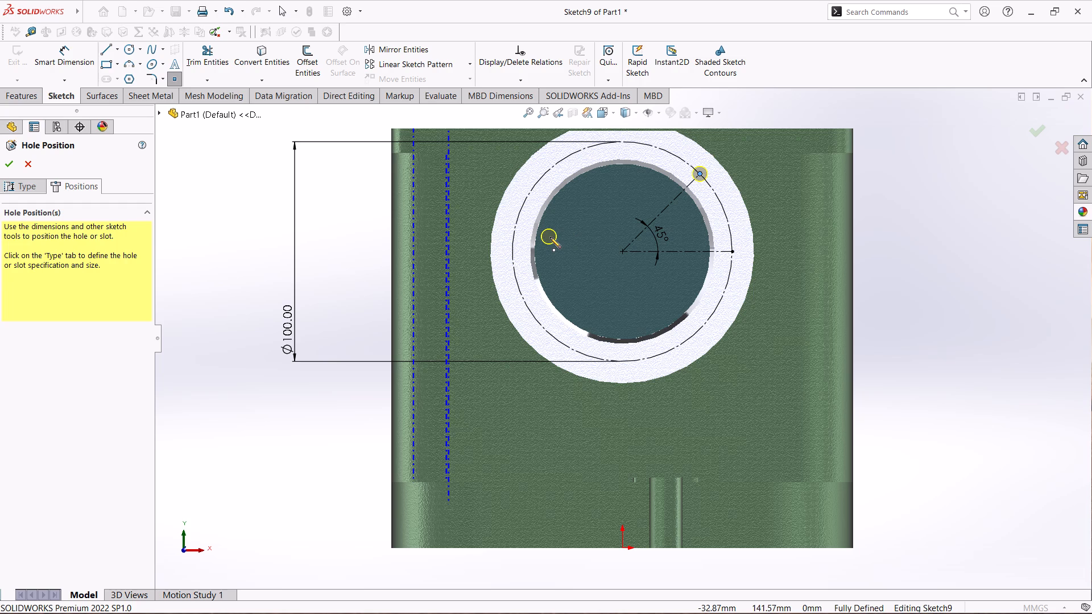
click(353, 12)
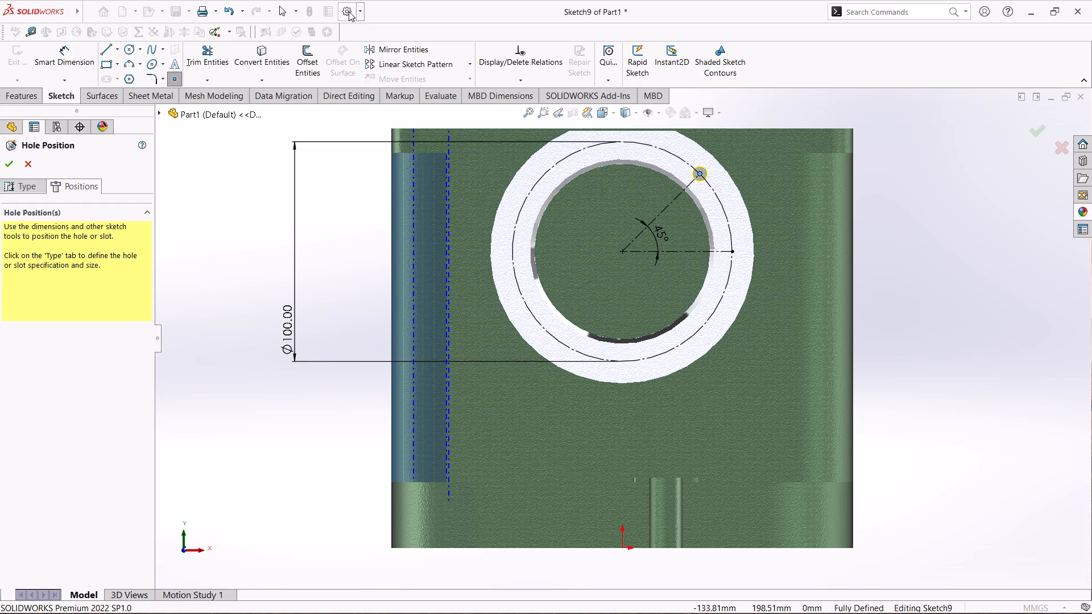
click(349, 10)
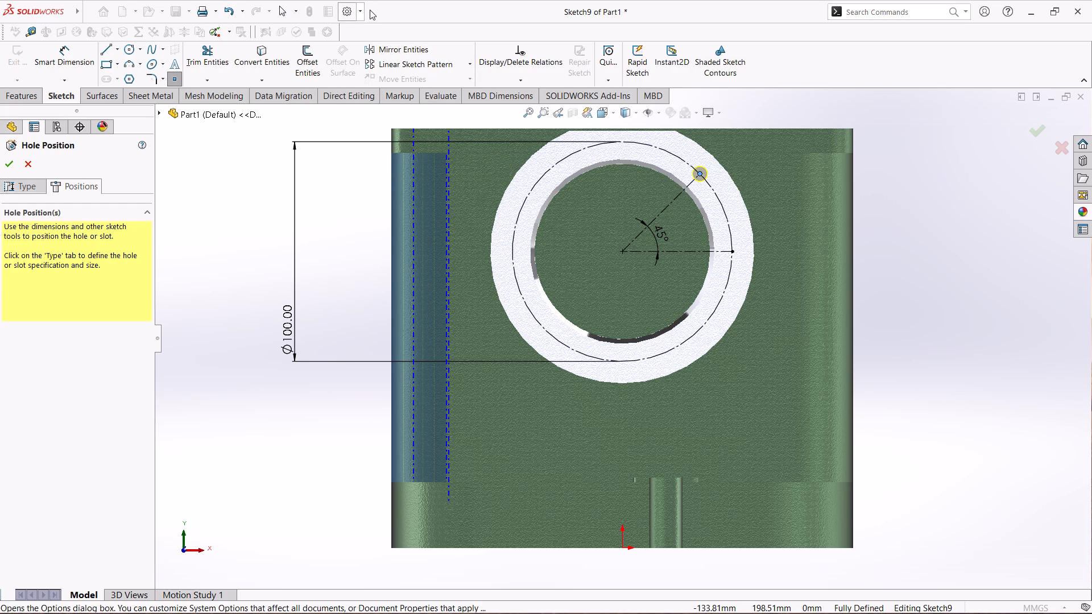
click(362, 10)
double_click(348, 13)
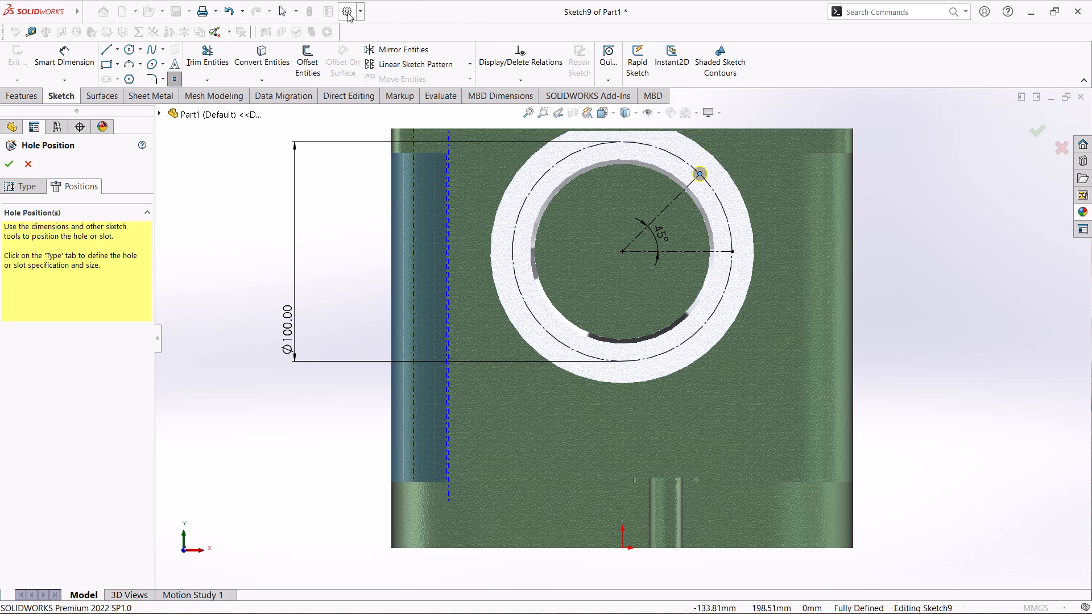
right_click(348, 13)
triple_click(348, 12)
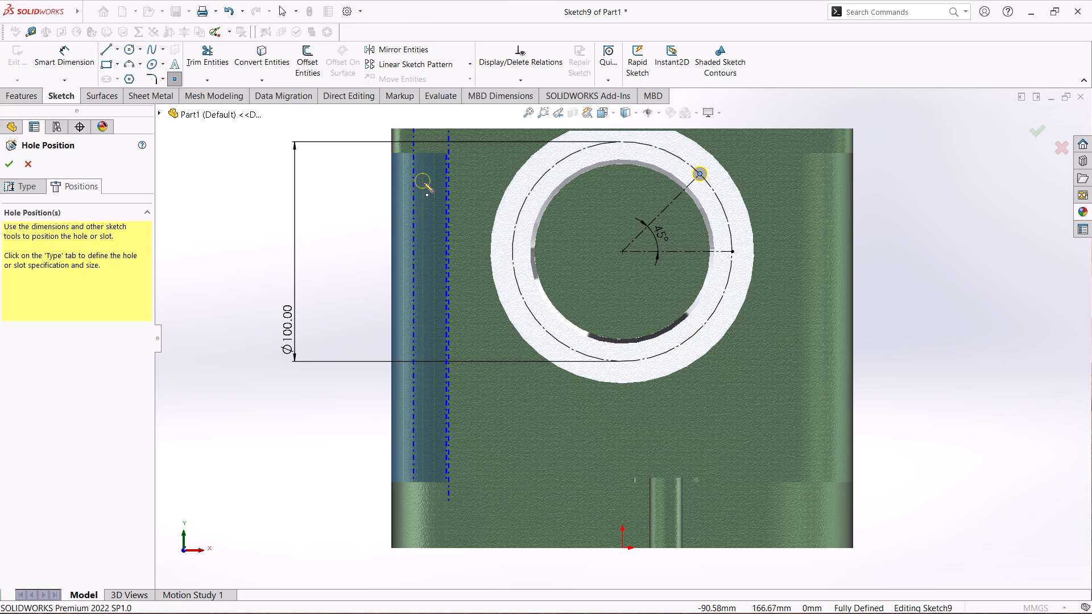
click(11, 163)
Turn on shaded cosmetic threads in the document's detailing properties.
click(344, 11)
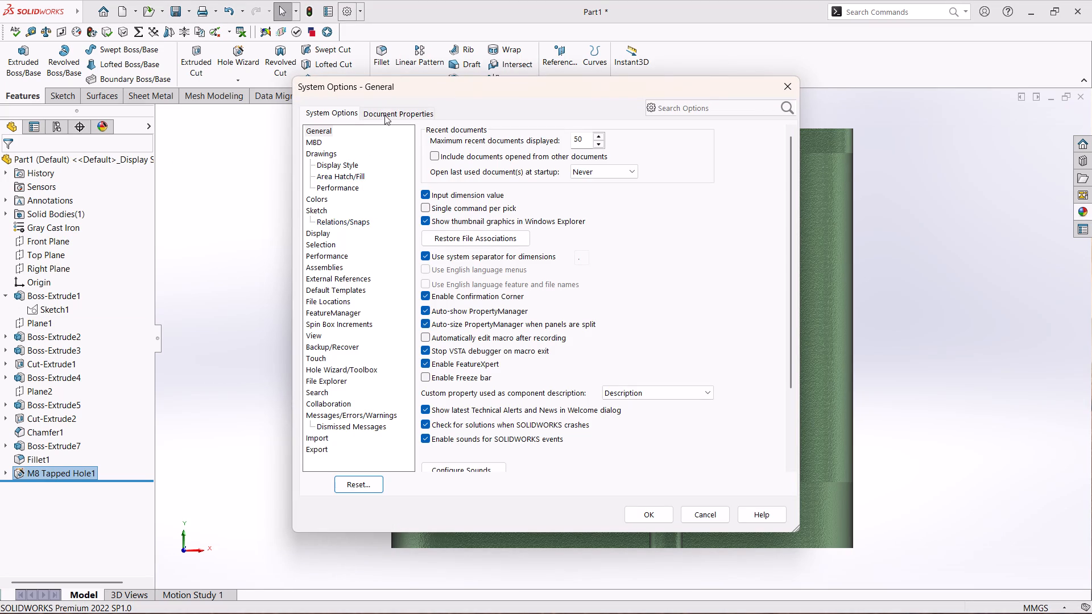
click(387, 110)
click(332, 196)
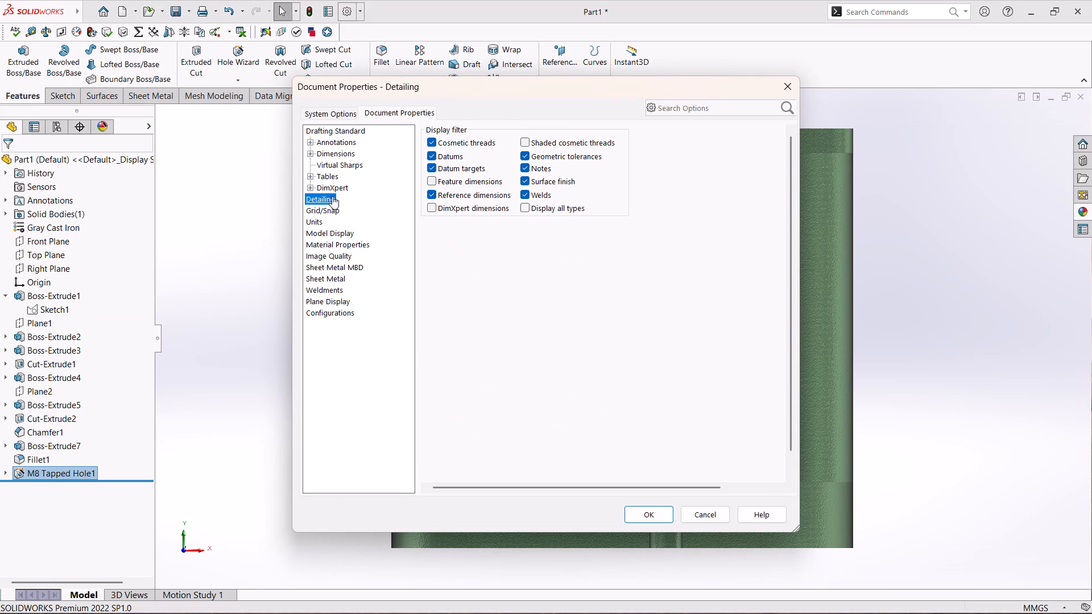
click(527, 138)
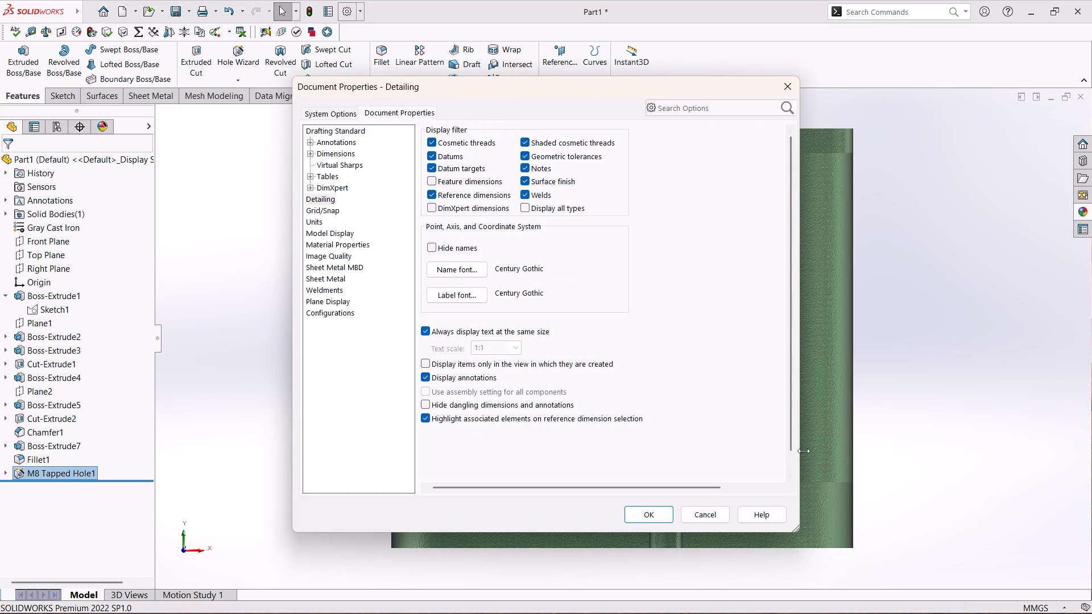
click(667, 513)
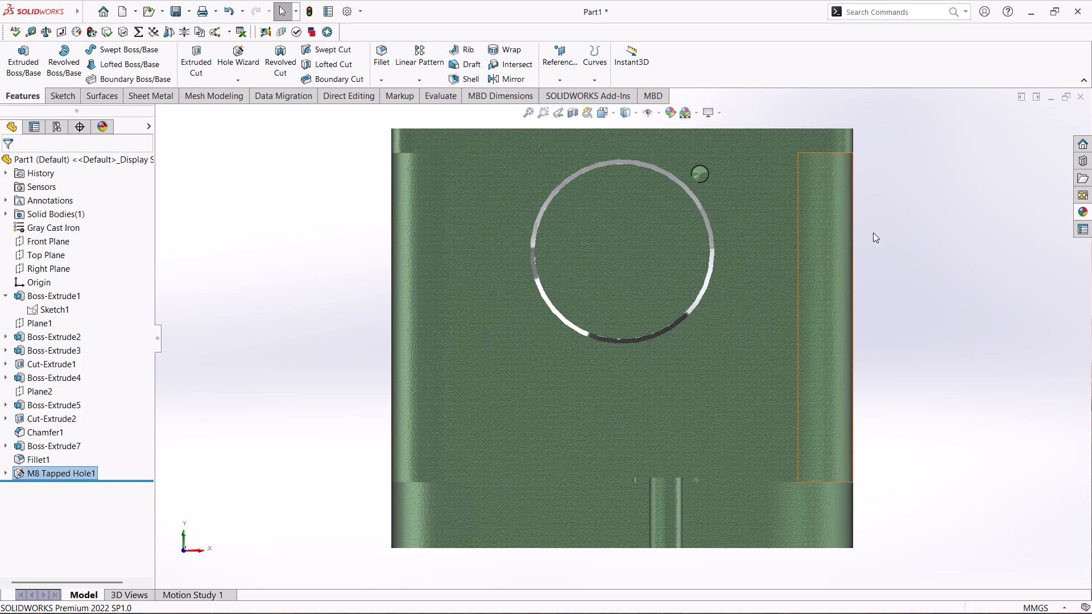
Create a circular pattern of the M8 tapped hole around the bore's edge, with 4 equally spaced instances over 360°.
scroll(684, 188, down, 6)
middle_drag(683, 242, 664, 274)
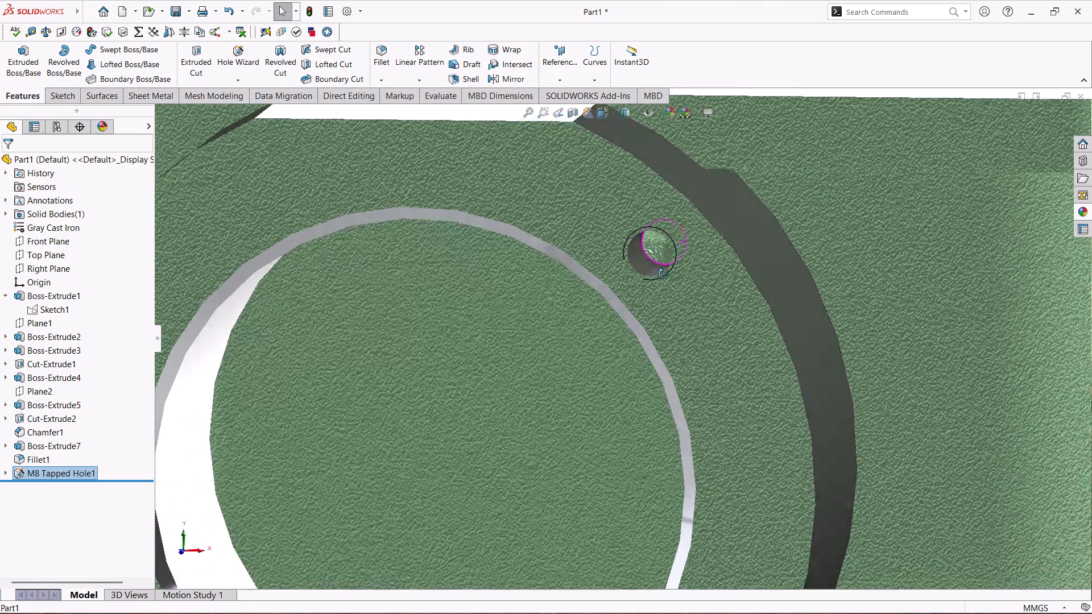
middle_drag(664, 274, 667, 267)
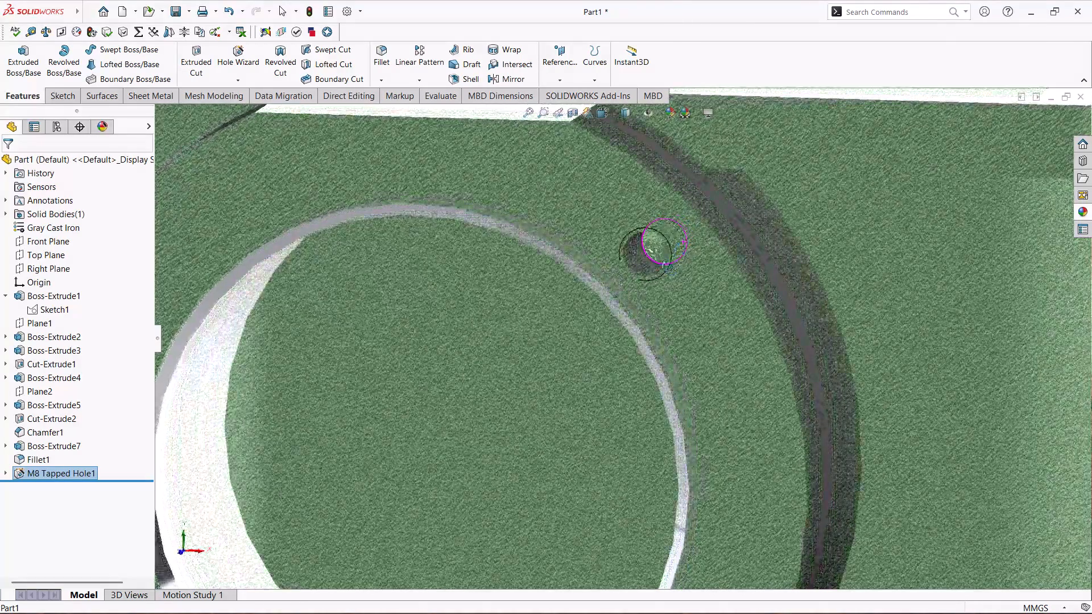
middle_drag(667, 267, 680, 260)
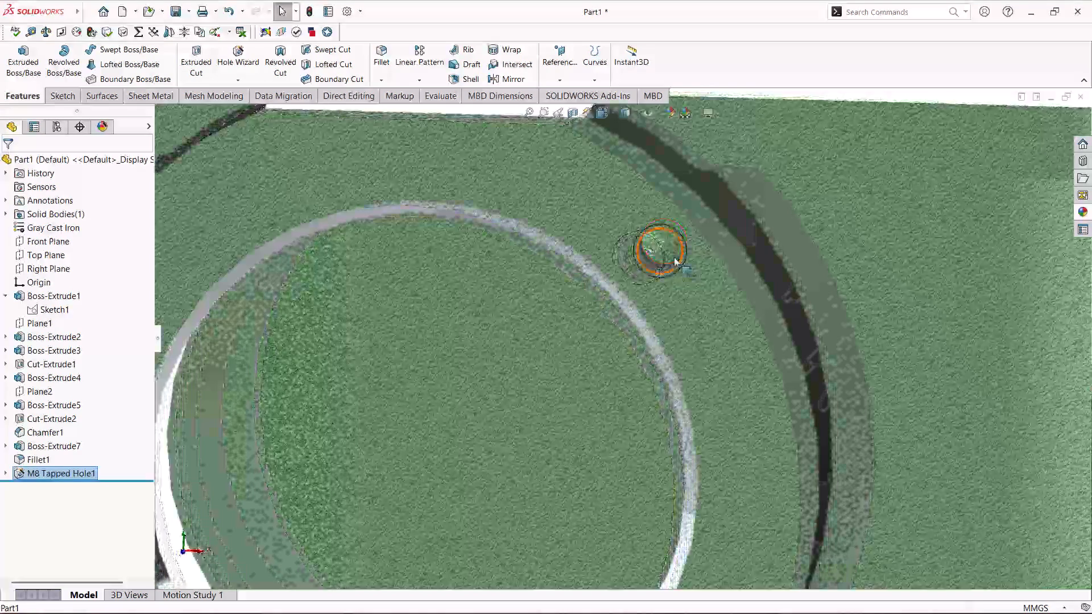
scroll(529, 185, up, 3)
click(424, 81)
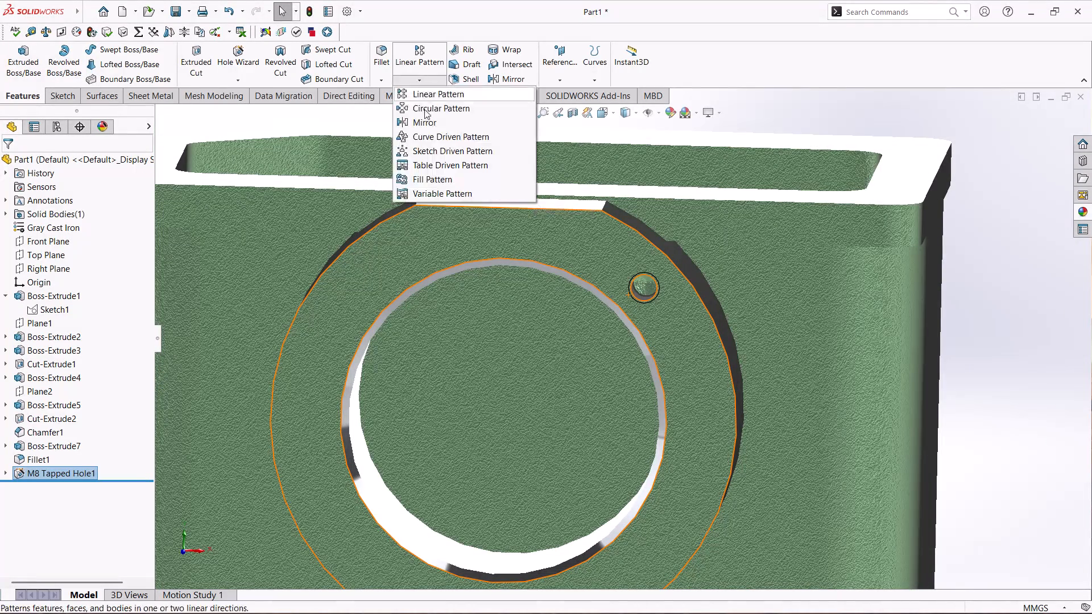
click(464, 114)
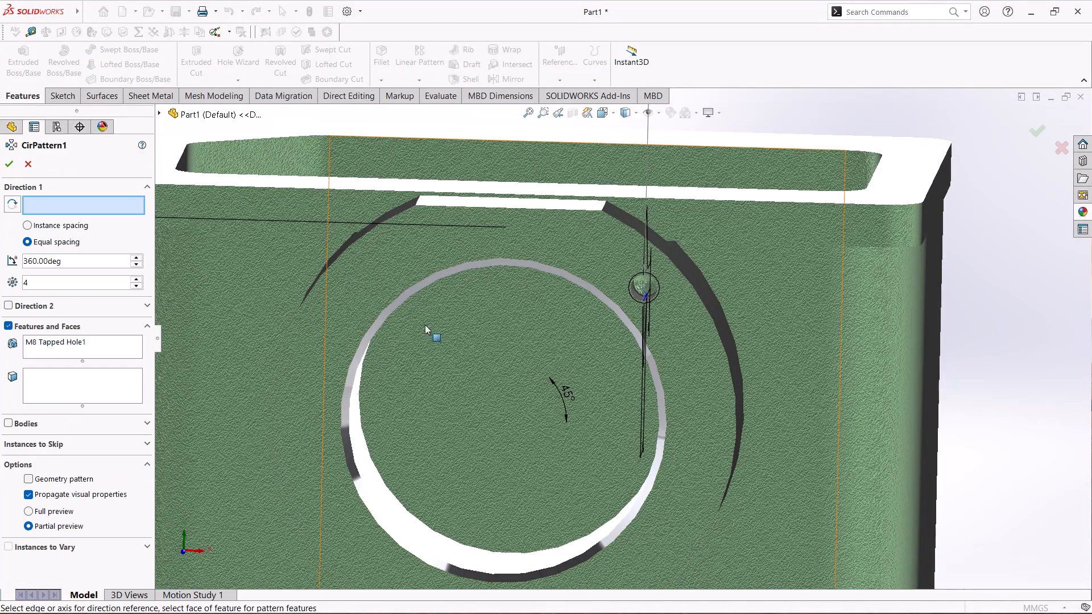
middle_drag(1014, 396, 1028, 377)
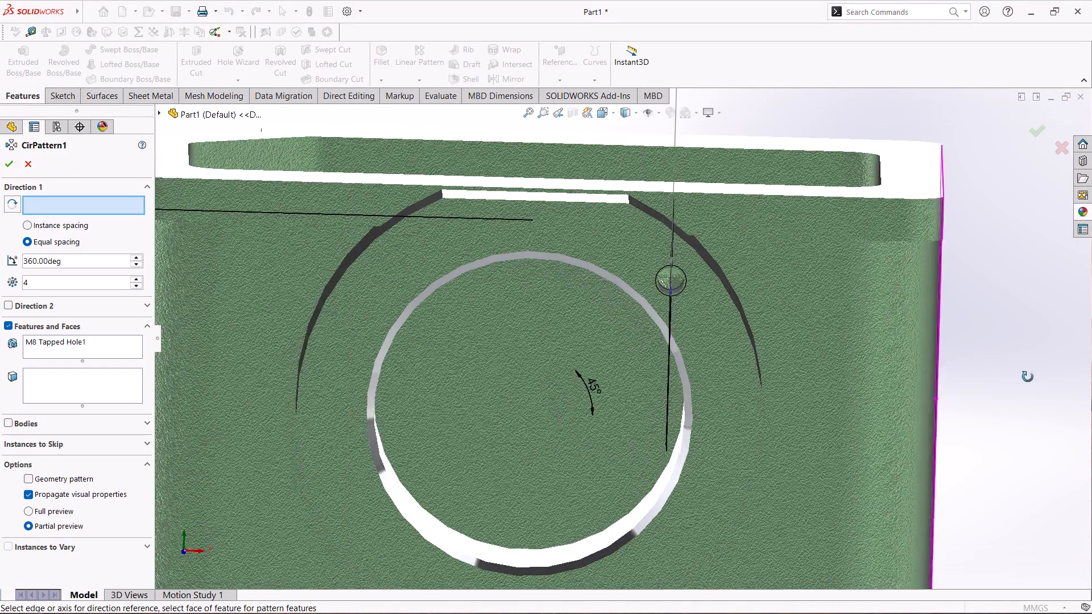
middle_drag(1028, 377, 1027, 355)
scroll(996, 359, up, 2)
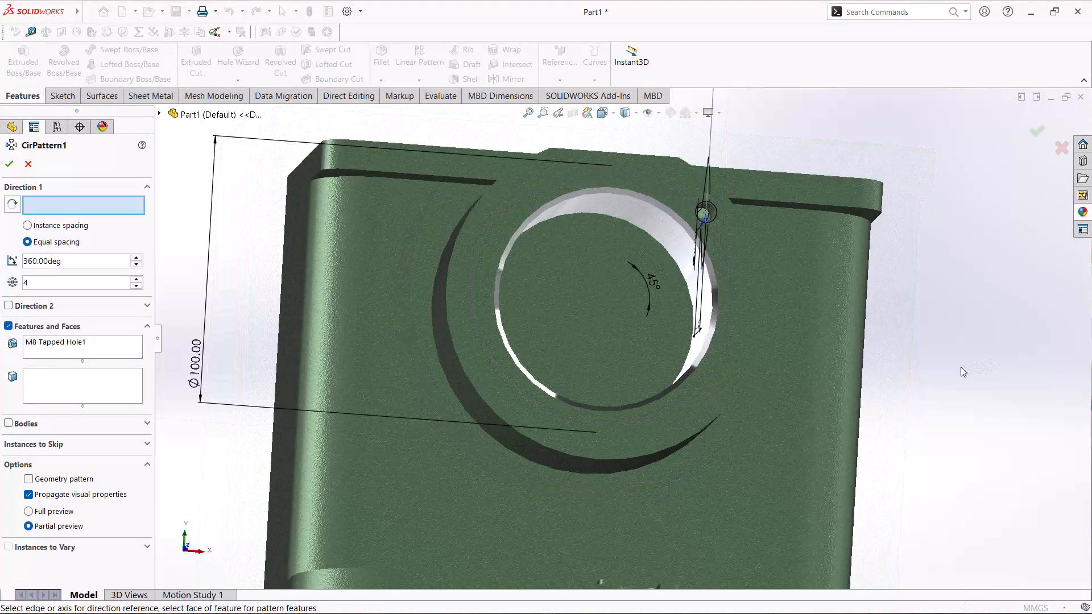
middle_drag(961, 367, 951, 377)
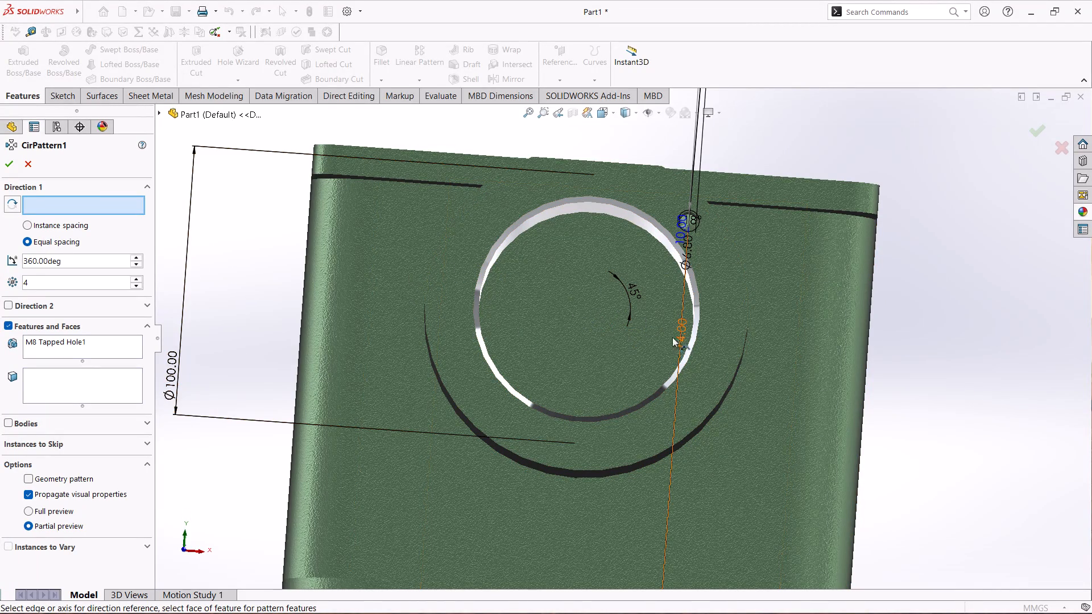
click(680, 375)
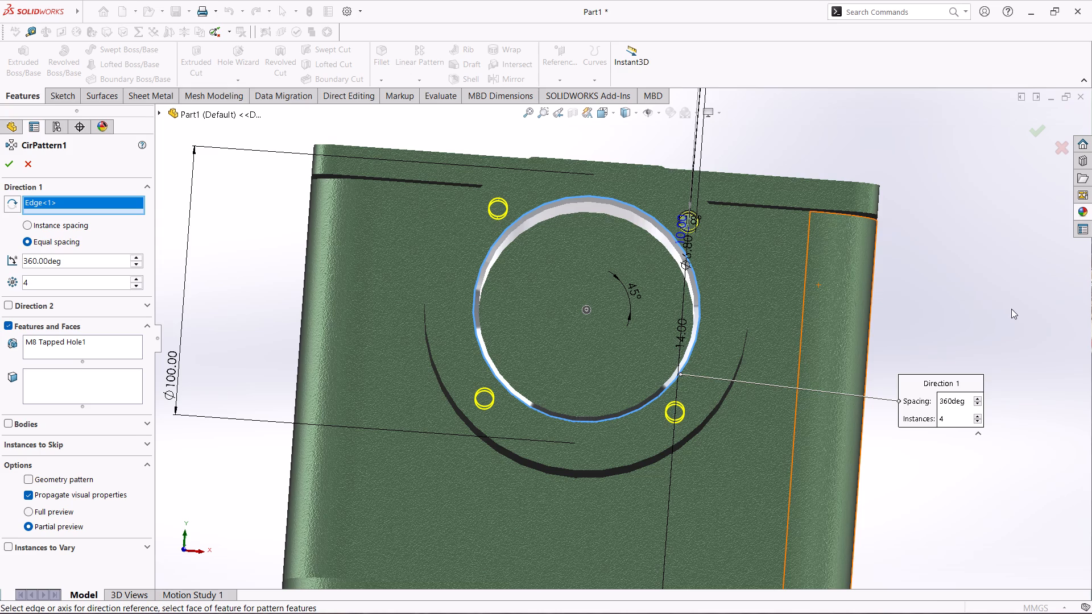
middle_drag(1011, 309, 1014, 312)
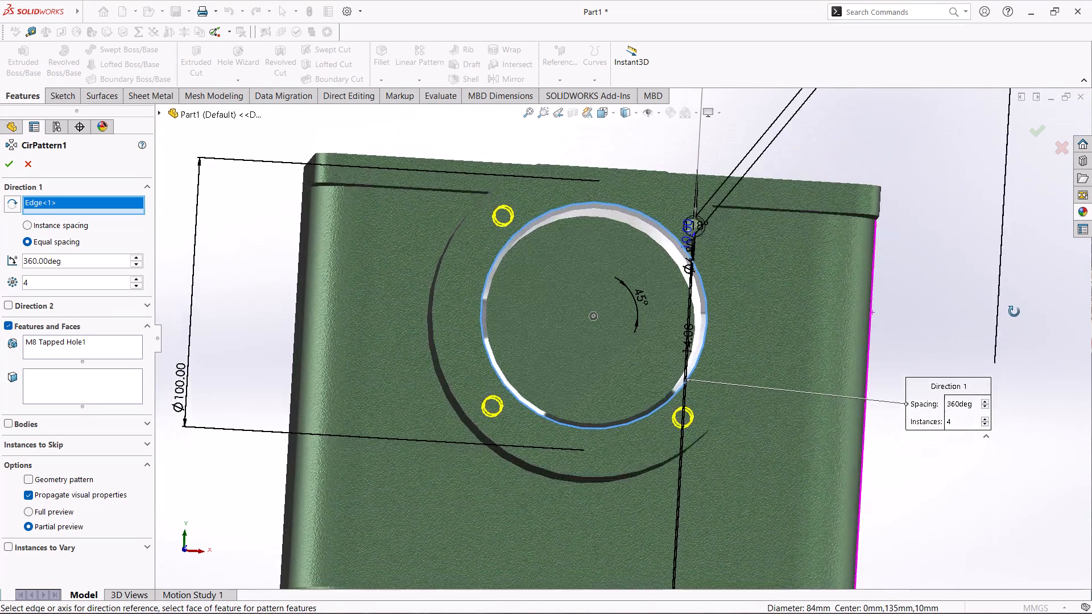
middle_drag(1014, 312, 1017, 318)
scroll(1006, 314, up, 1)
middle_click(1006, 314)
scroll(1006, 314, up, 1)
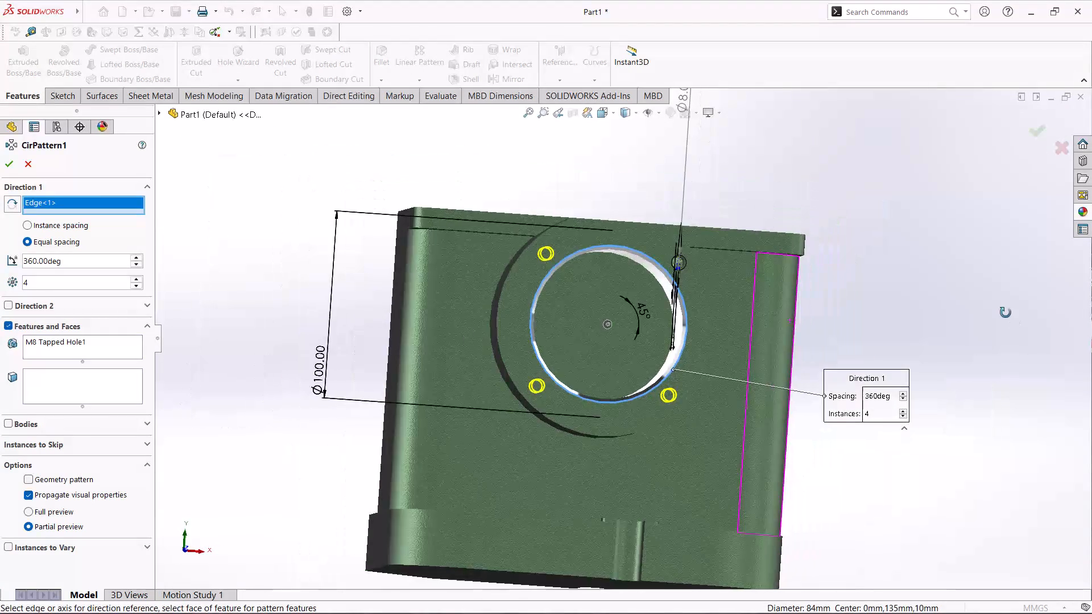
middle_drag(983, 302, 977, 323)
scroll(963, 294, up, 2)
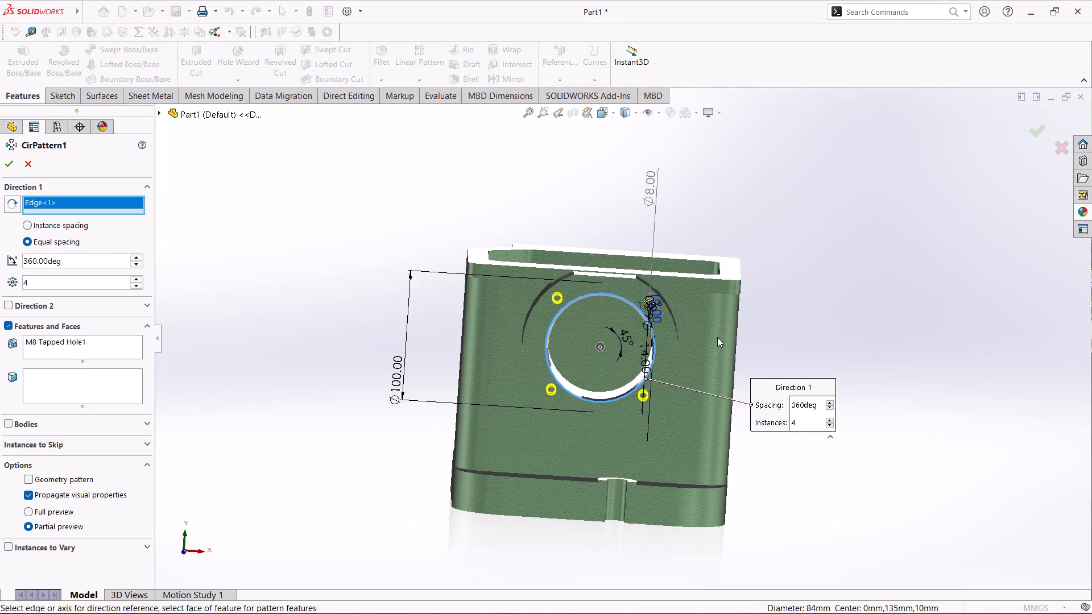
click(3, 157)
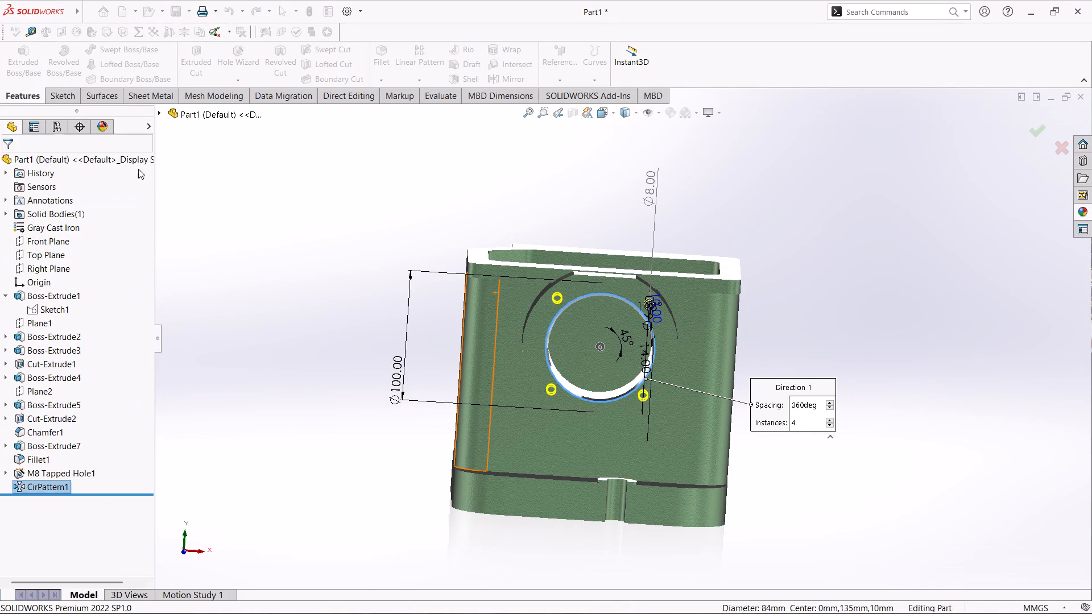
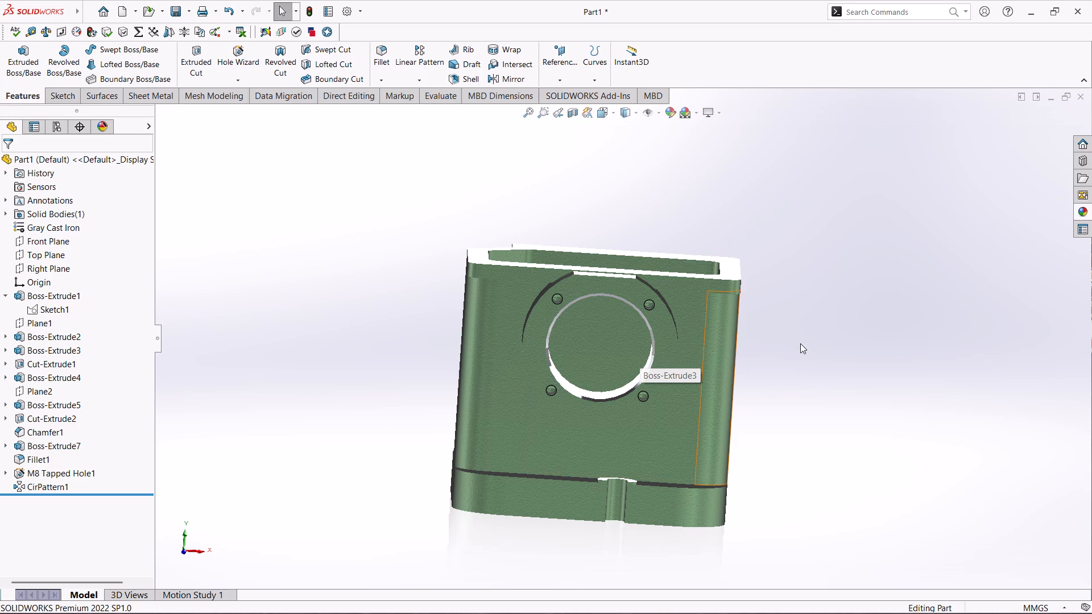
Start a sketch on the U-shaped boss's flat face and draw a circle about 92 mm in diameter centred on its arc.
scroll(800, 343, down, 1)
middle_drag(800, 343, 614, 430)
click(617, 334)
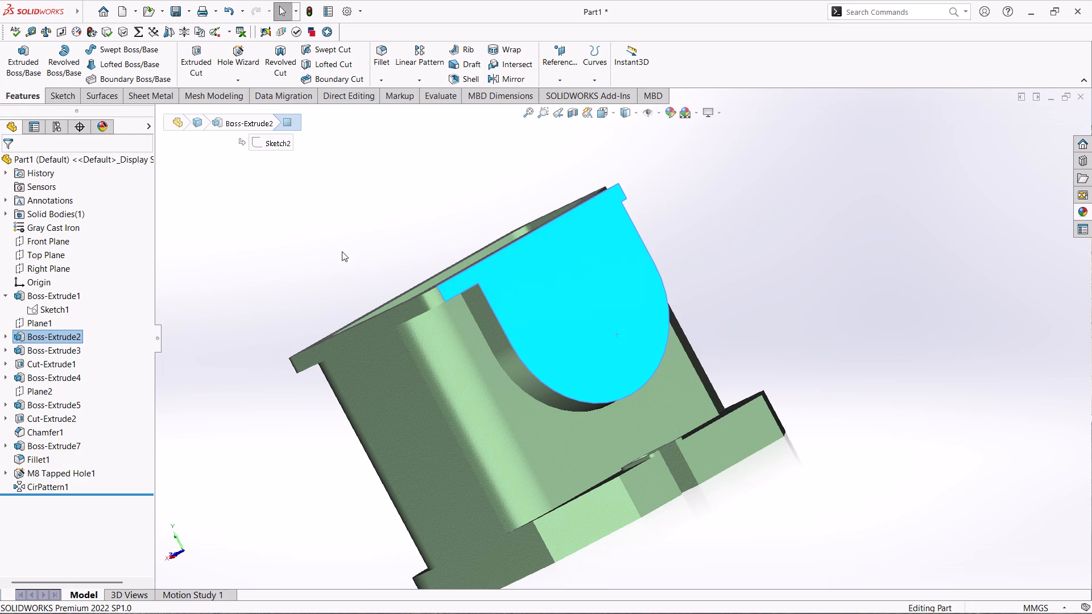
drag(358, 252, 365, 254)
click(517, 272)
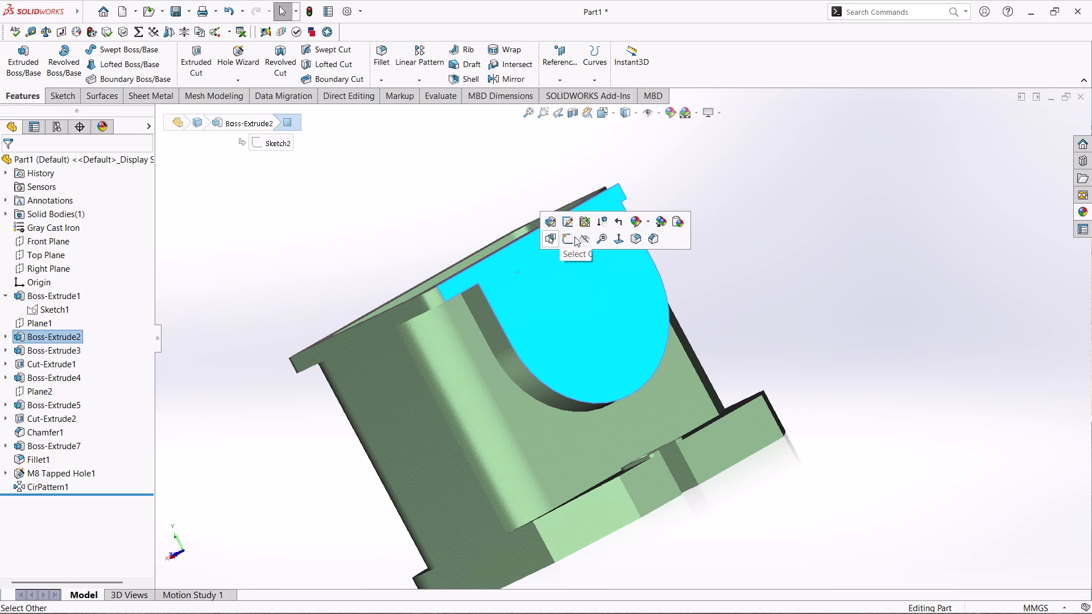
click(572, 237)
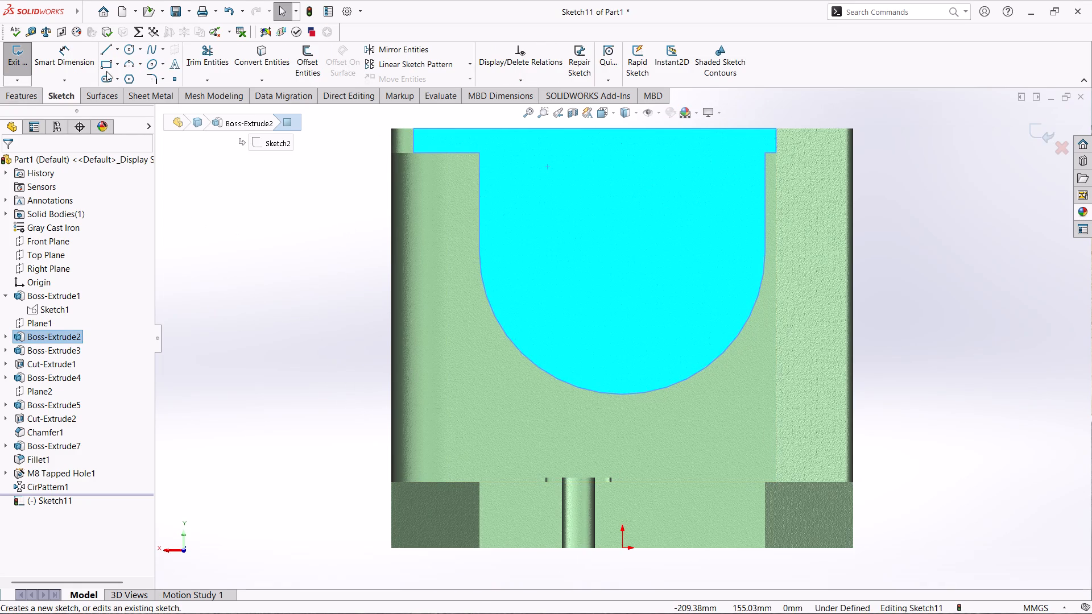
click(125, 55)
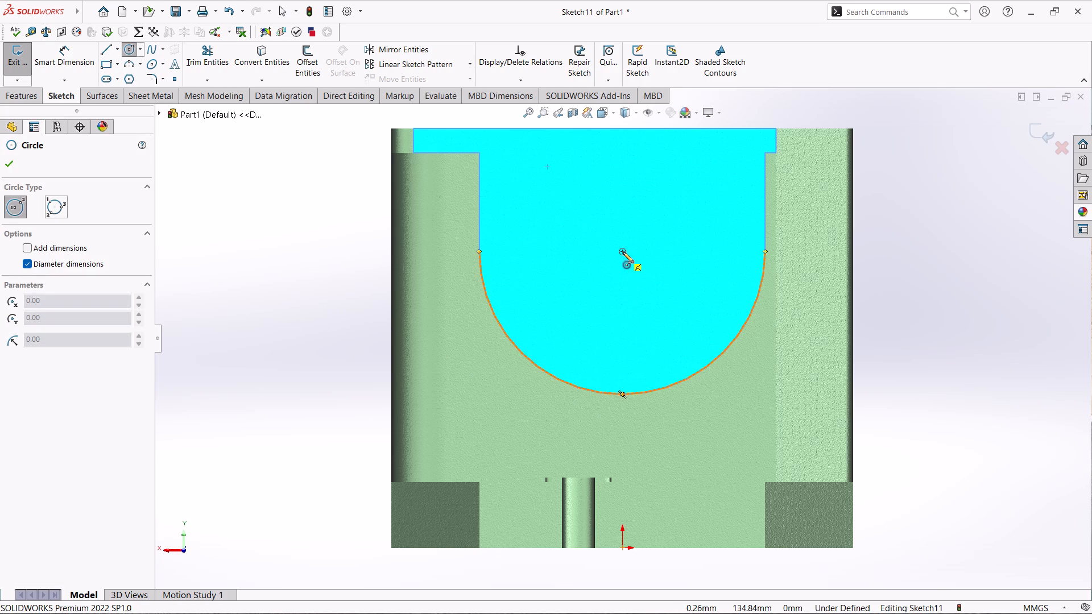
click(623, 252)
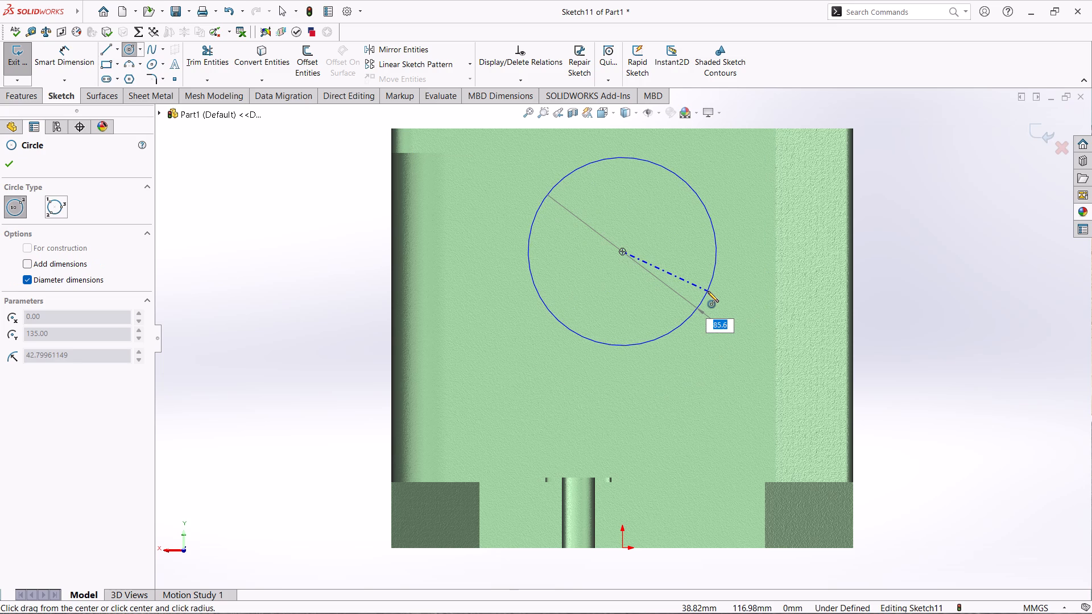
click(714, 294)
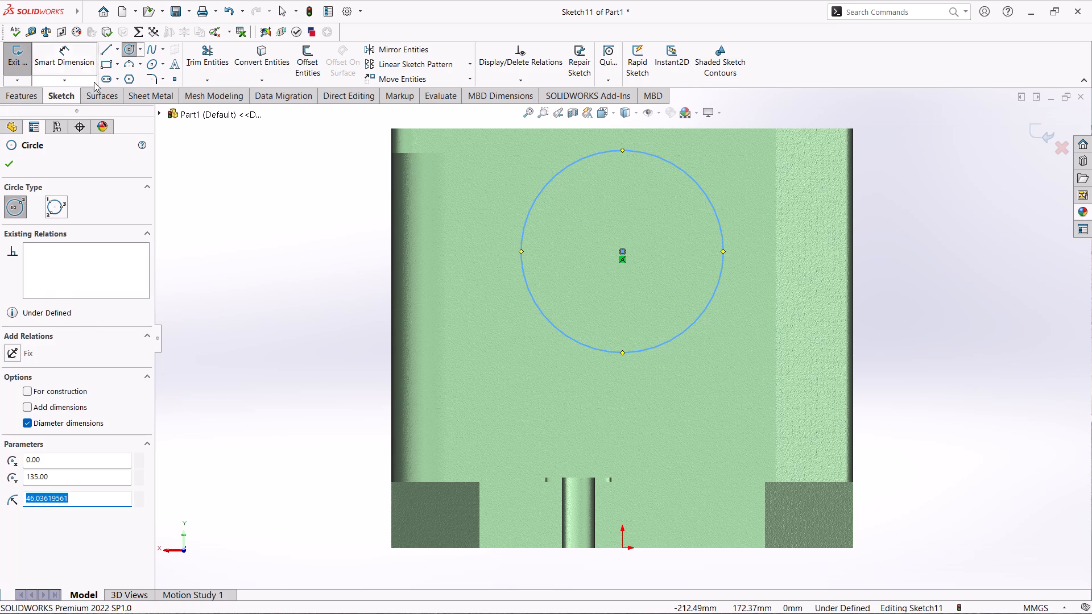
Dimension the circle's diameter as 90 mm.
click(78, 70)
click(532, 301)
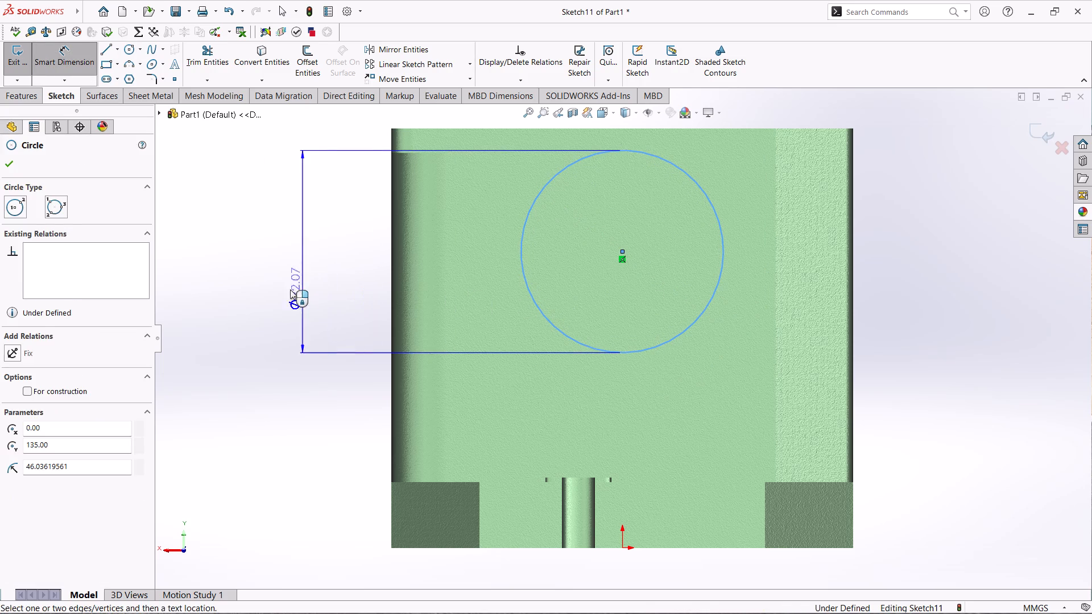
click(287, 289)
text(90)
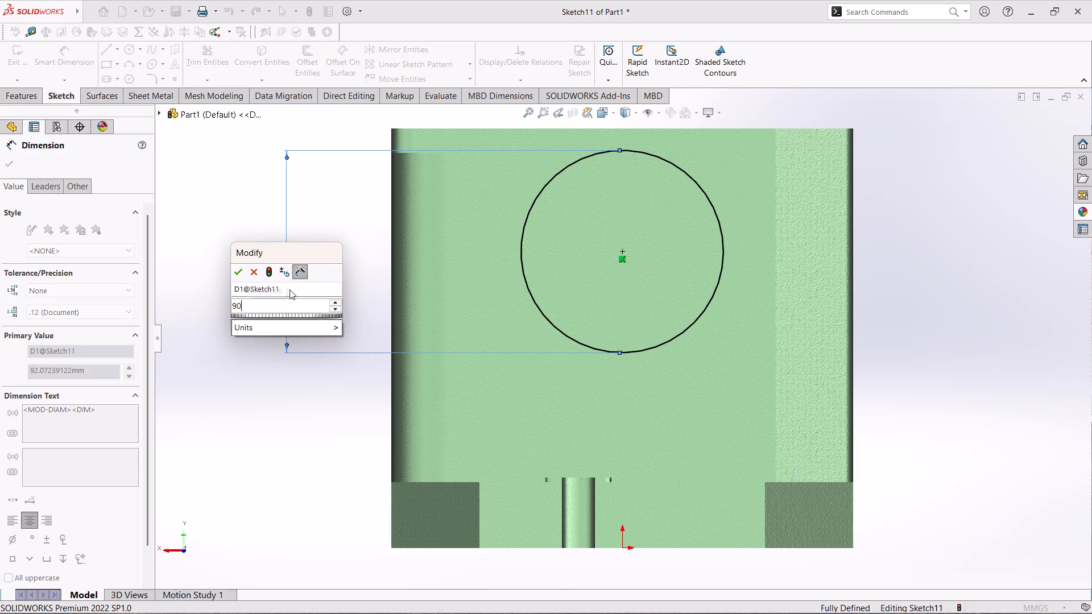
key(Return)
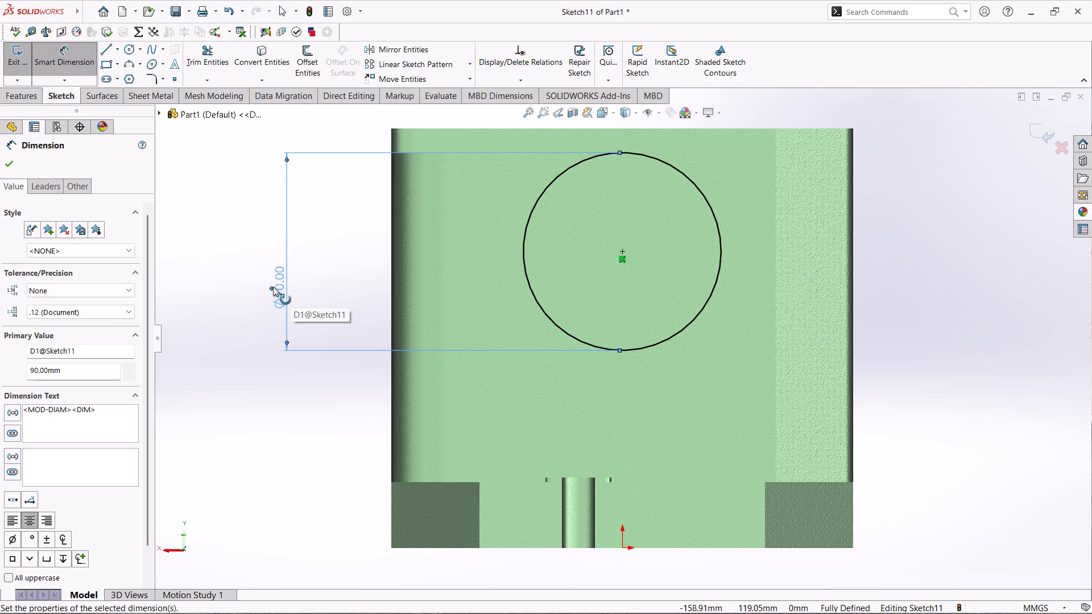
Add driven dimensions from the circle's centre vertically to the origin and horizontally to the housing's outer side edge.
click(621, 250)
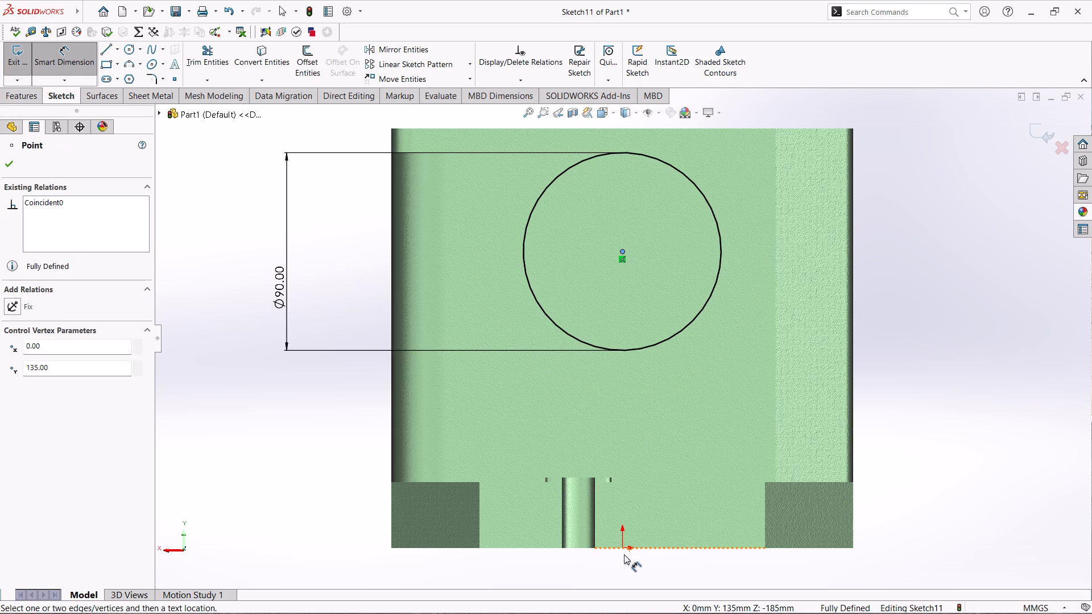
click(624, 547)
click(926, 495)
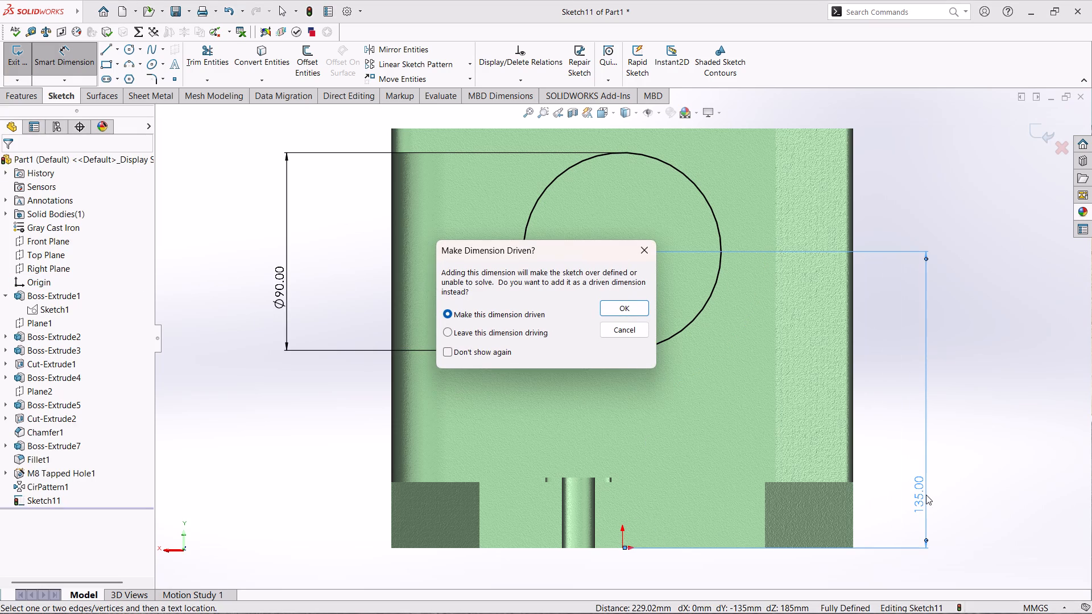
click(619, 305)
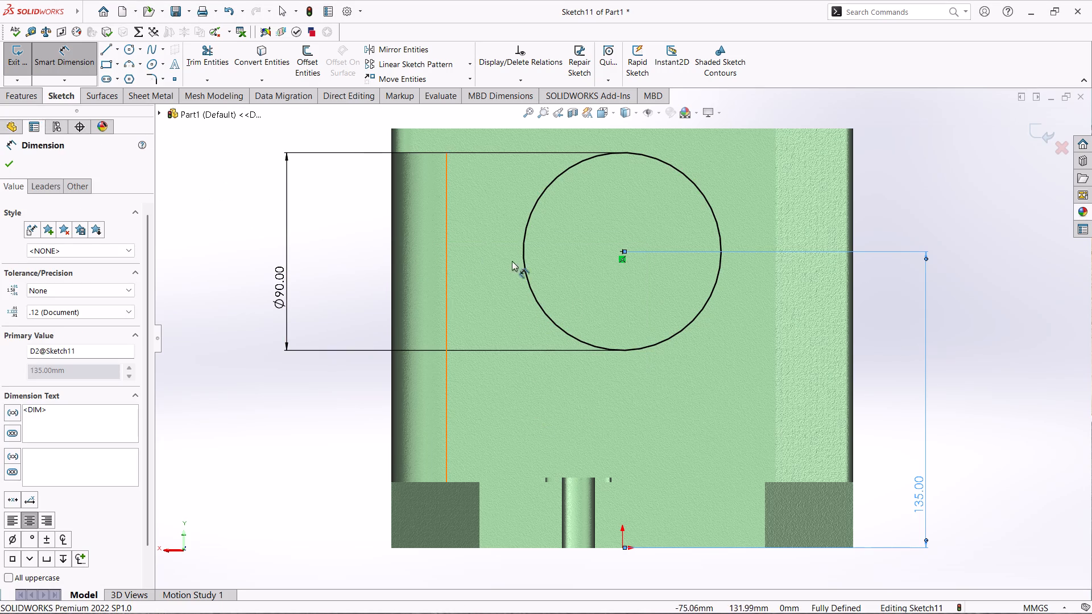
click(621, 251)
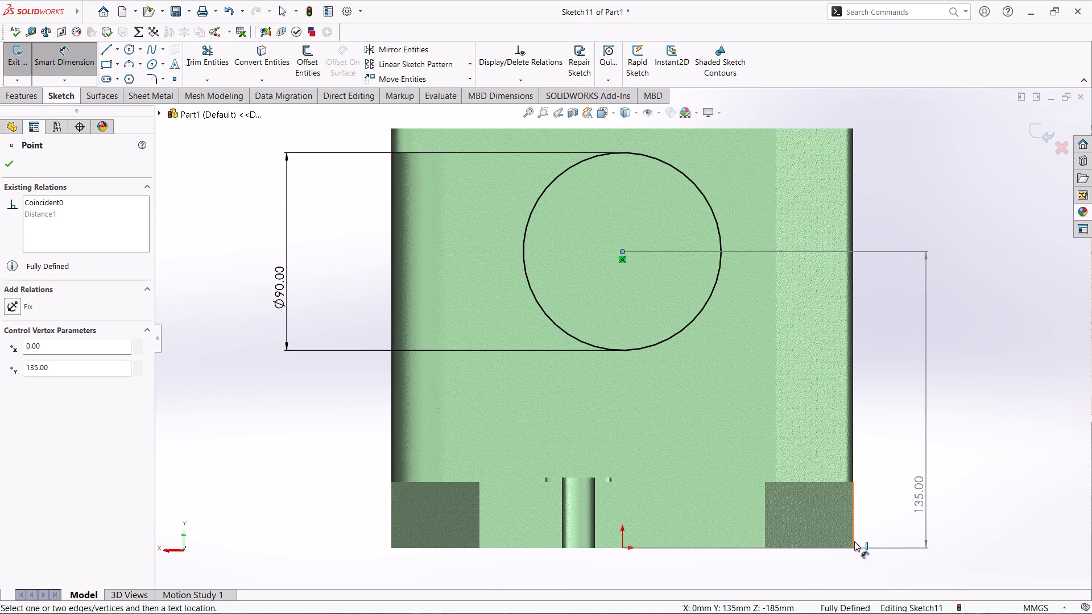
click(854, 541)
click(784, 116)
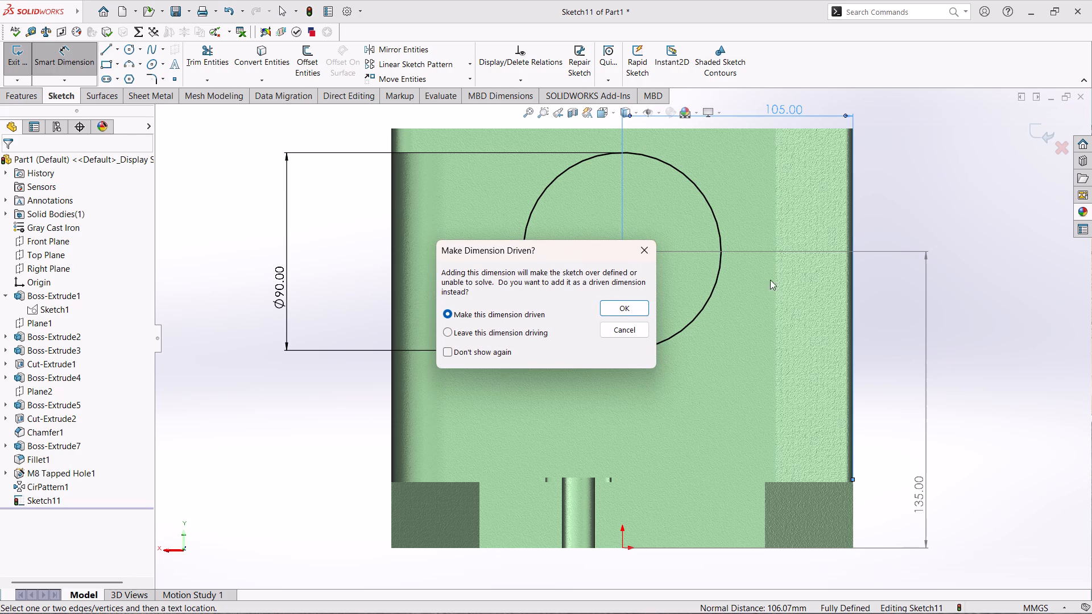
click(619, 312)
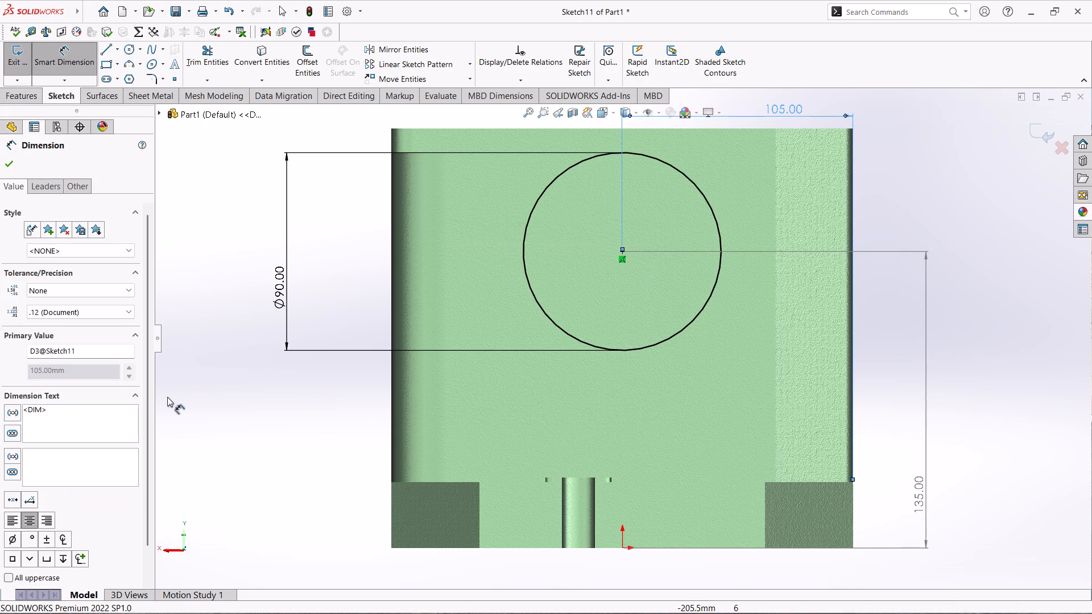
click(11, 157)
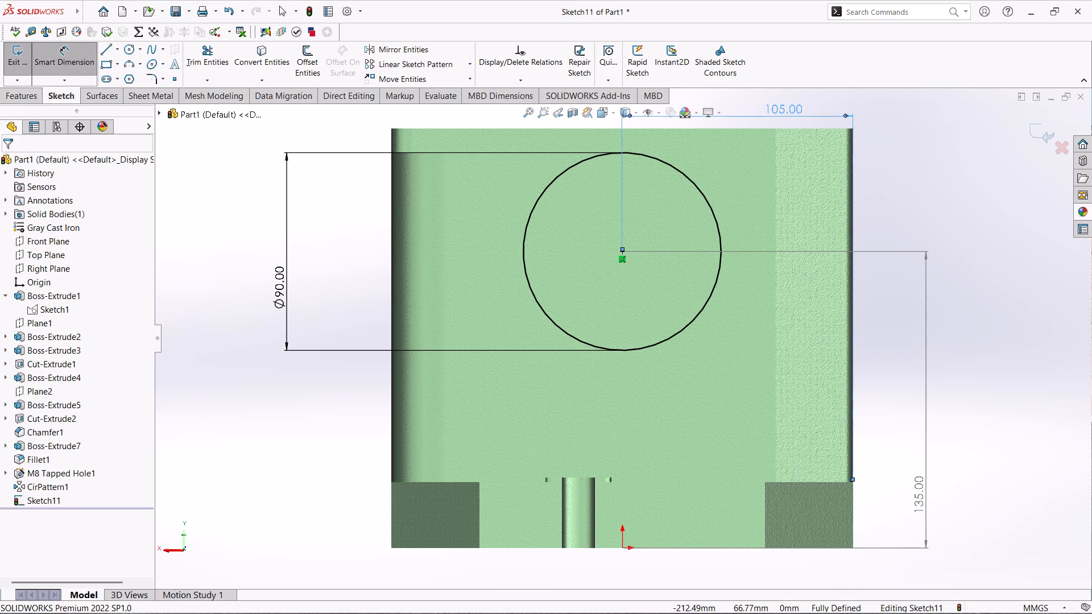
Cut-extrude the 90 mm circle through the U-shaped boss with the Up To Next end condition.
click(24, 100)
click(195, 53)
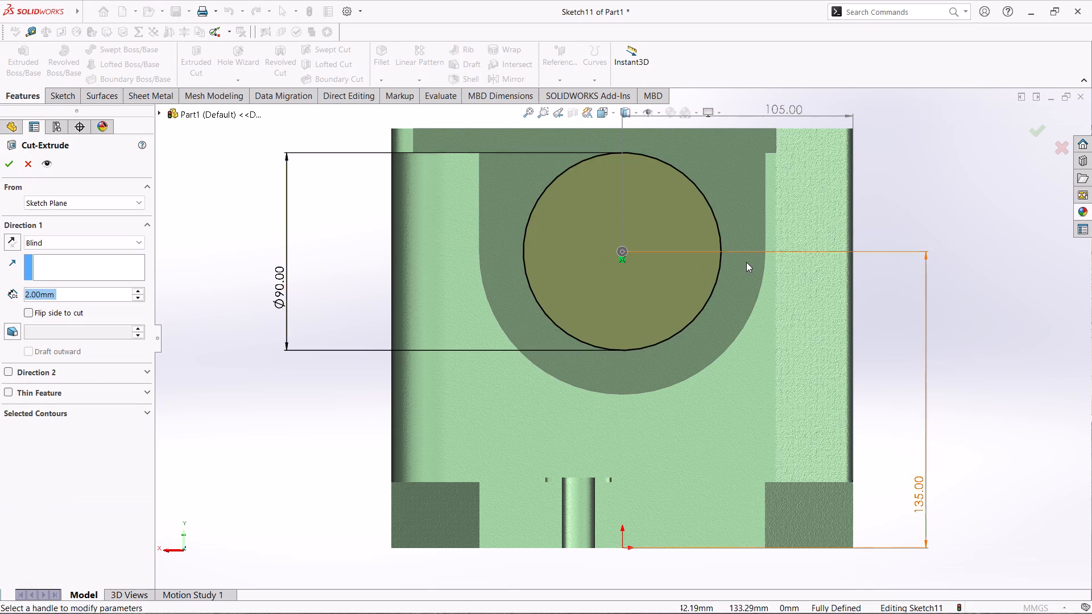
middle_drag(972, 216, 938, 235)
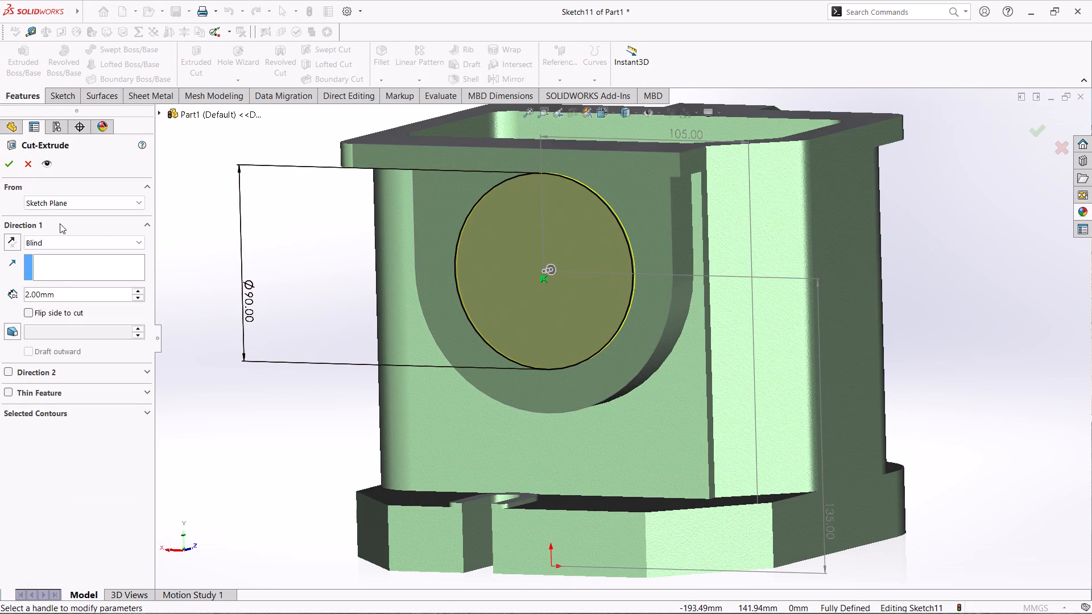
click(69, 242)
click(77, 285)
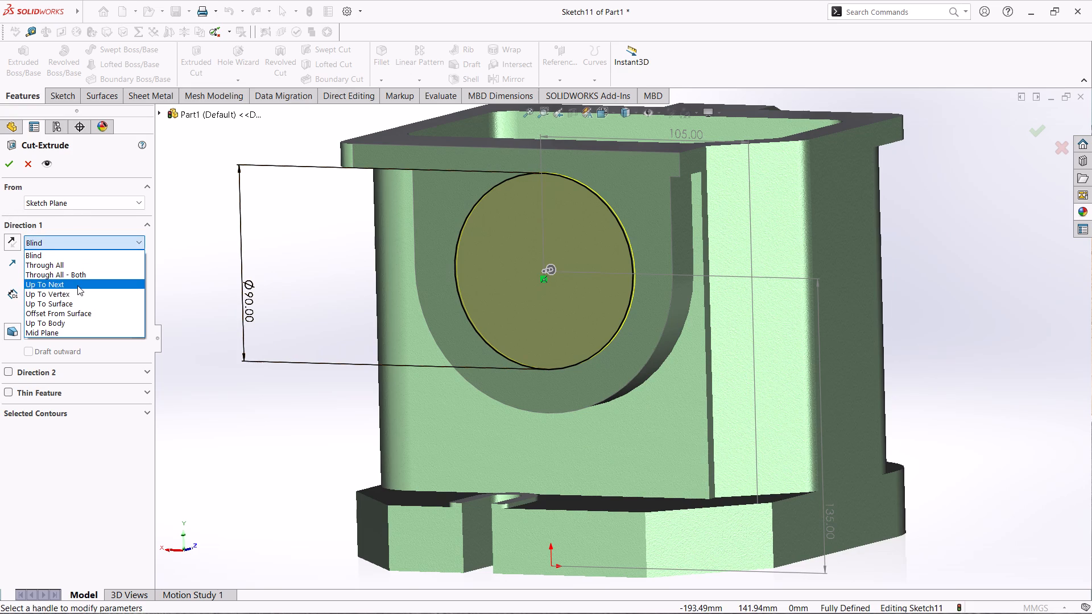
click(7, 168)
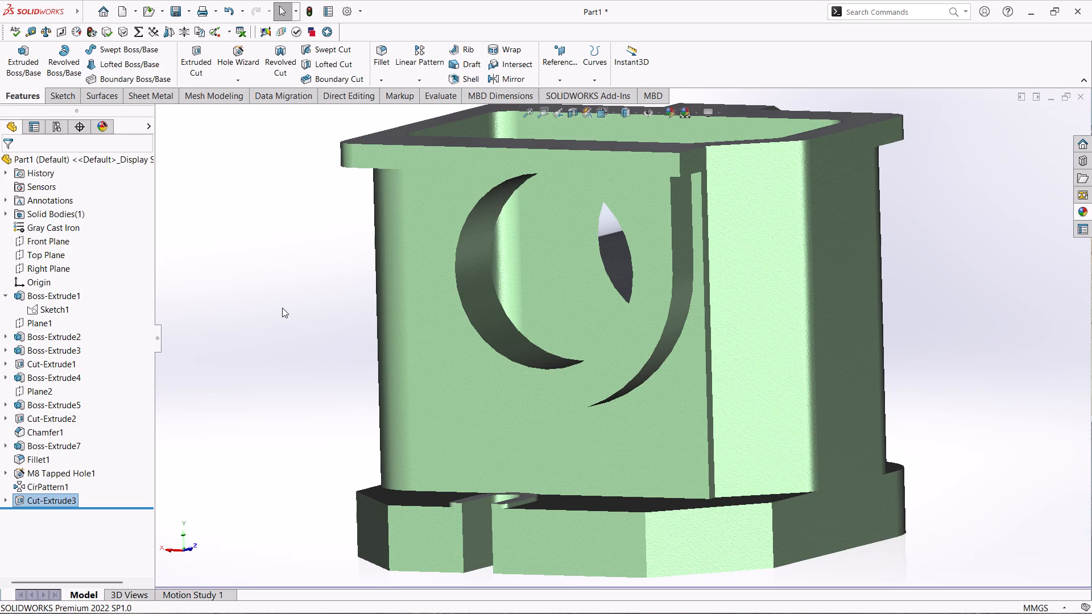
Start a new sketch on the U-shaped boss's face and draw a circle about 63 mm in diameter concentric with the bore.
click(443, 201)
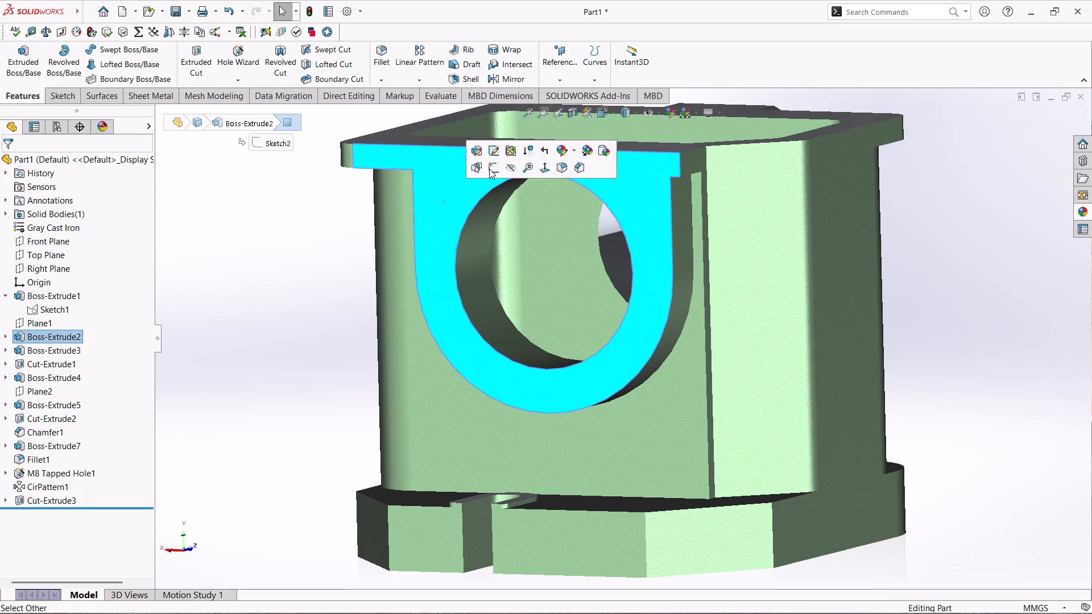
click(489, 169)
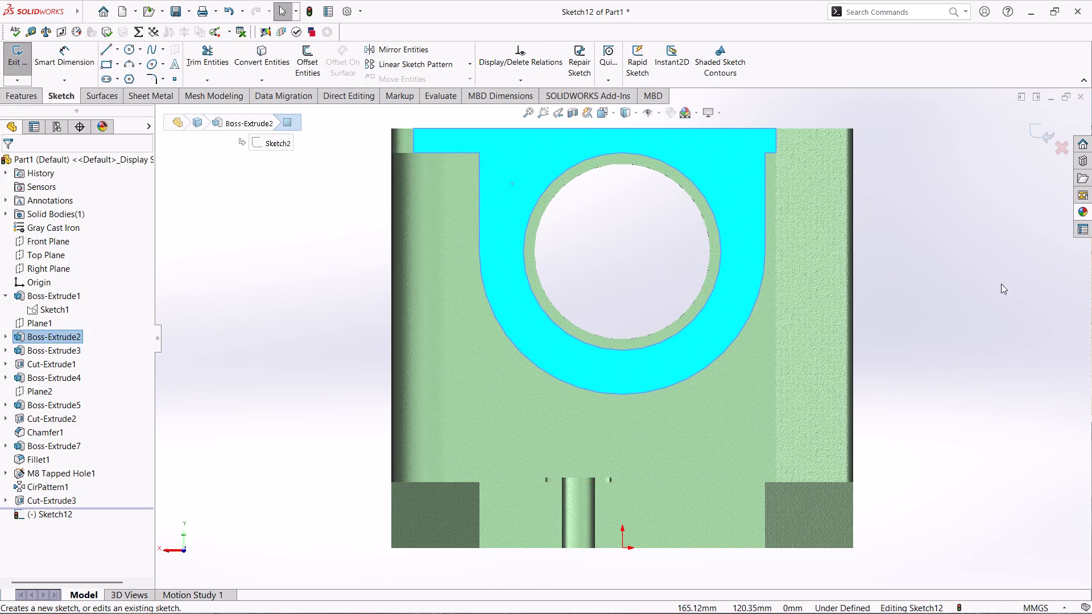
middle_click(1086, 304)
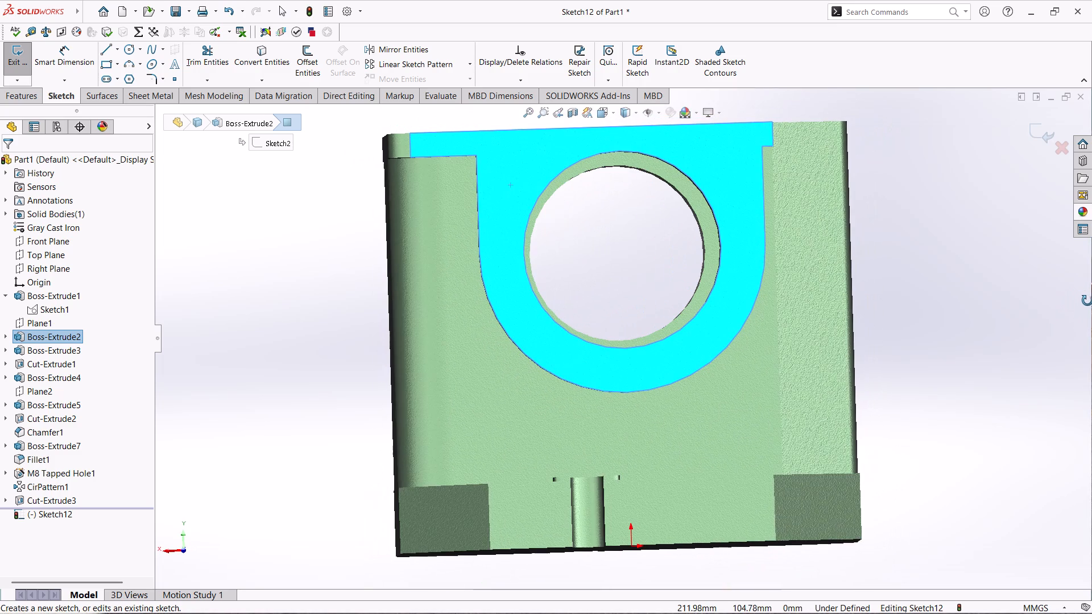
click(519, 207)
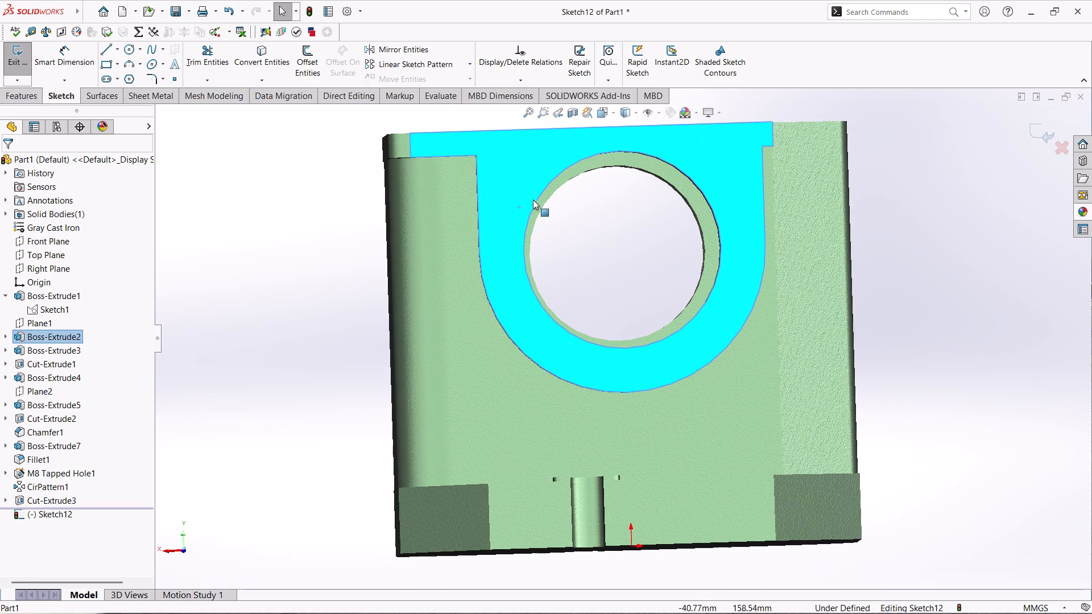
click(59, 516)
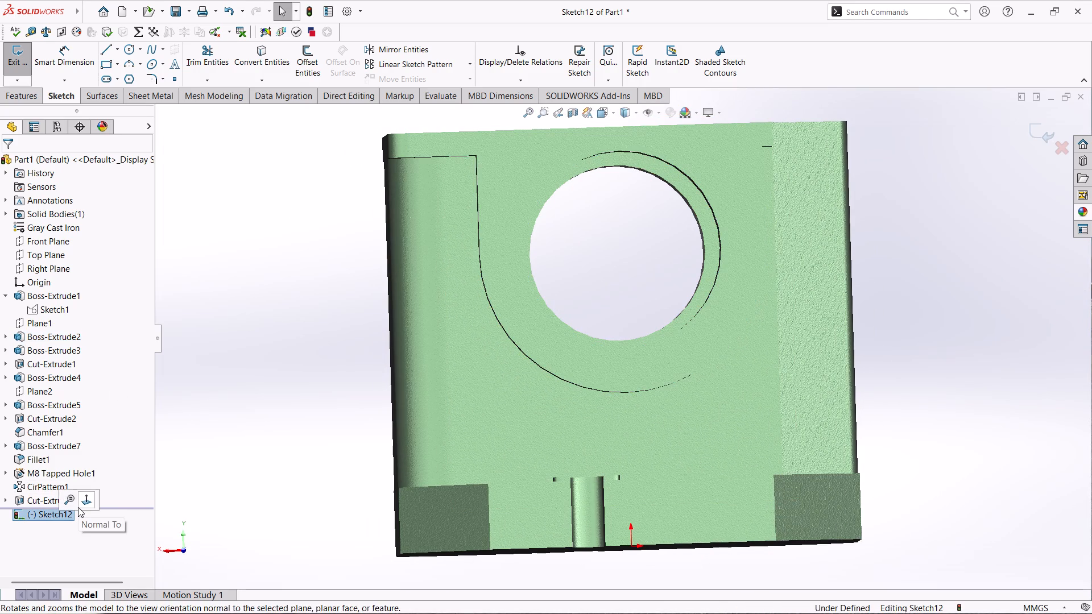
click(78, 507)
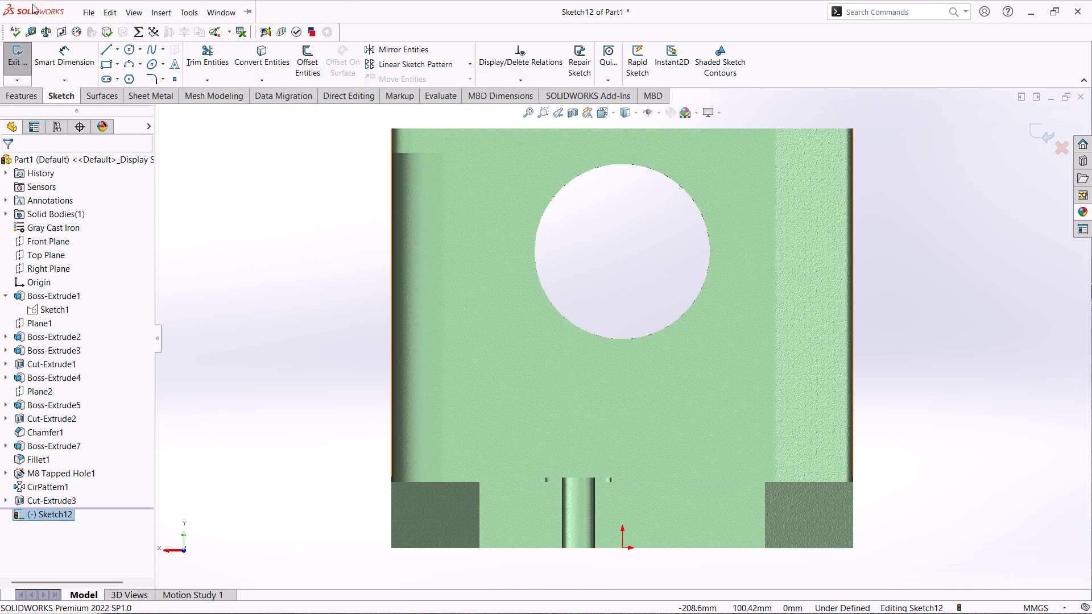
click(126, 51)
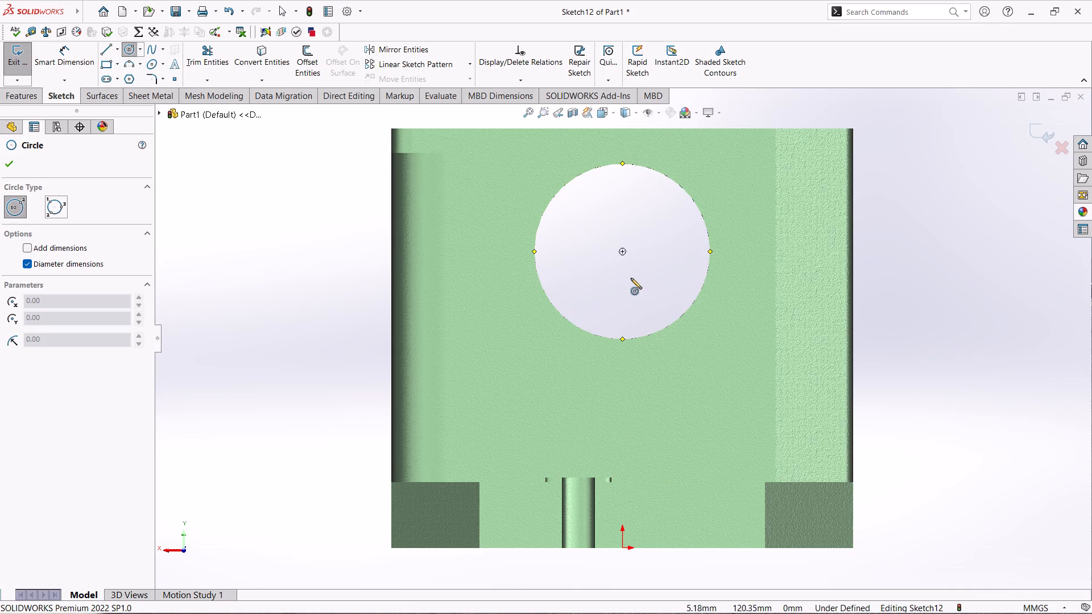
click(622, 252)
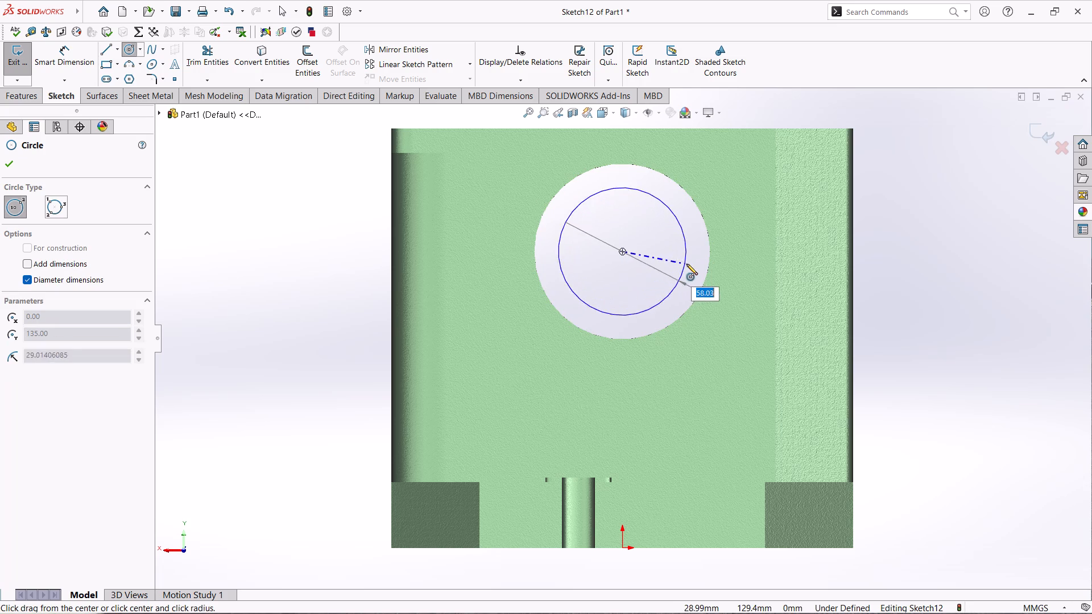
click(690, 264)
Dimension the new circle's diameter as 93.5 mm.
drag(84, 65, 91, 69)
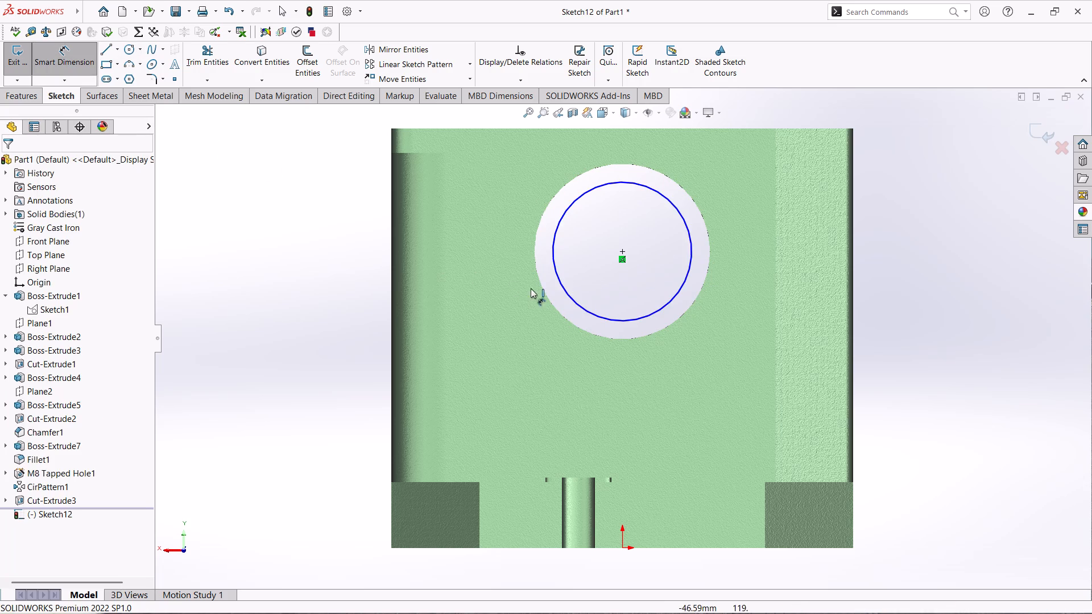
click(566, 293)
click(335, 289)
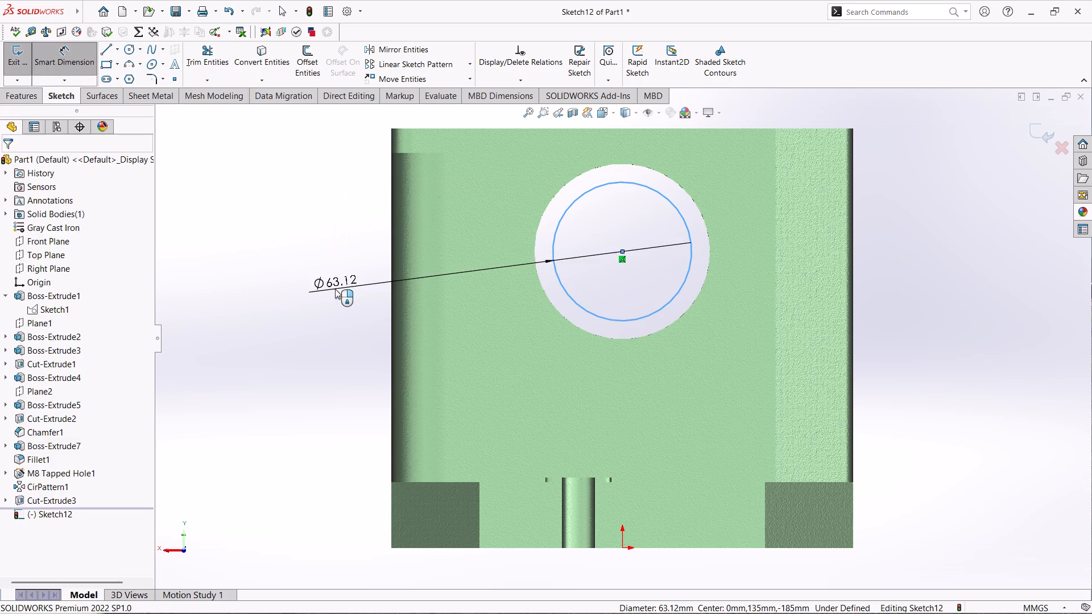
key(3)
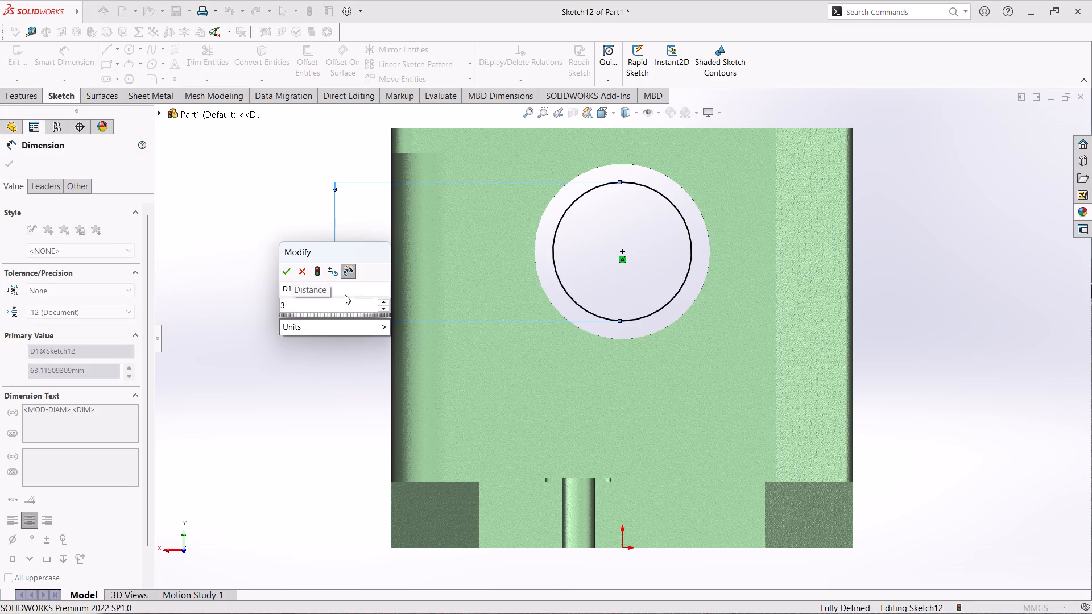
key(BackSpace)
text(936)
key(BackSpace)
text(.5)
key(Return)
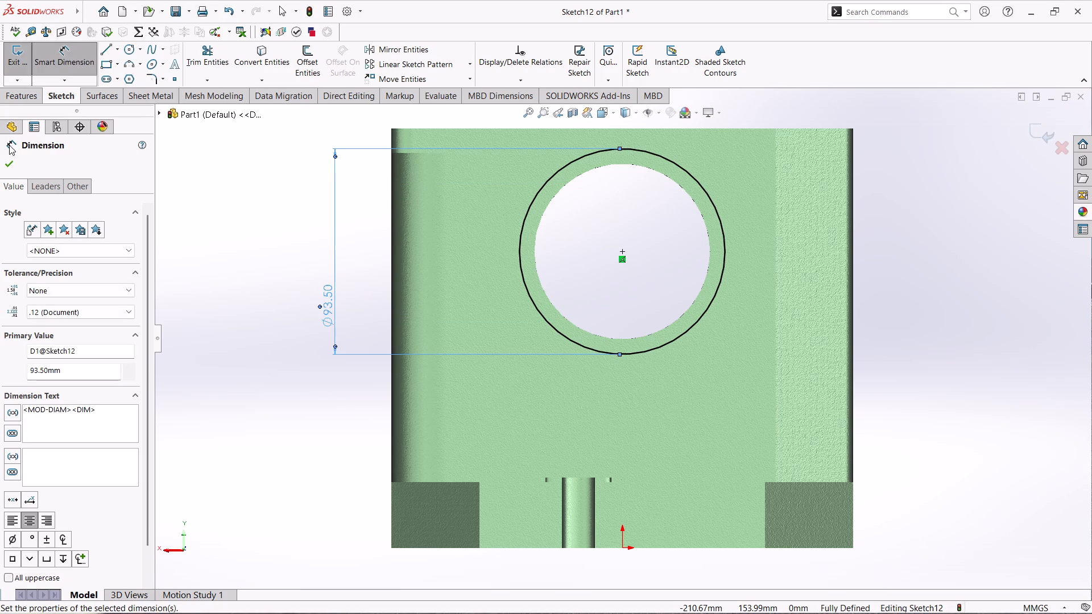
click(8, 163)
Start a Cut-Extrude of the 93.5 mm circle and give it a Blind depth of 3.3 mm.
click(21, 96)
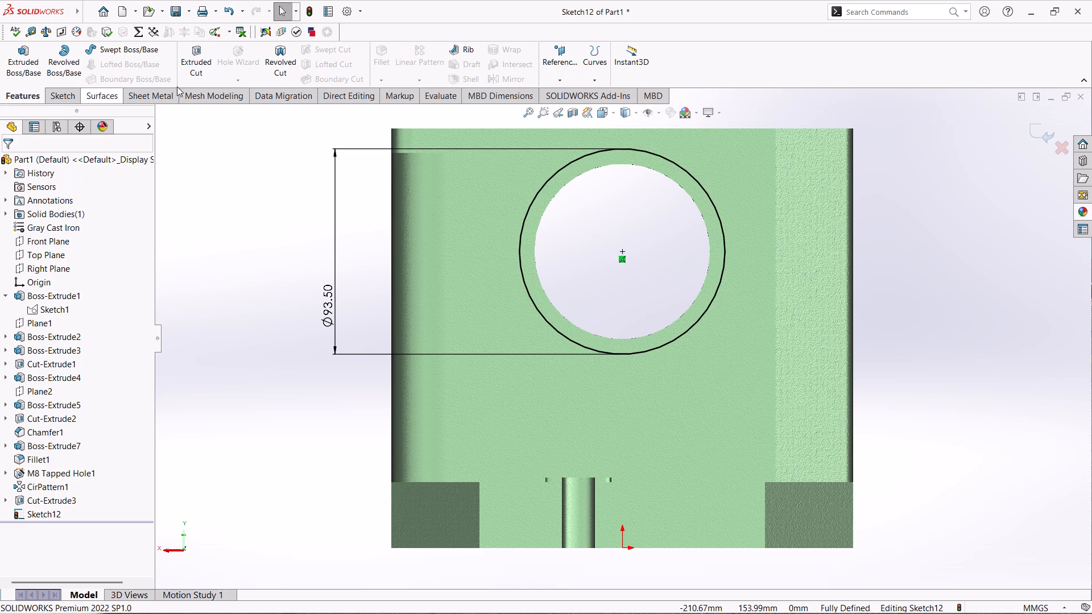
click(193, 71)
middle_drag(1061, 276, 1022, 303)
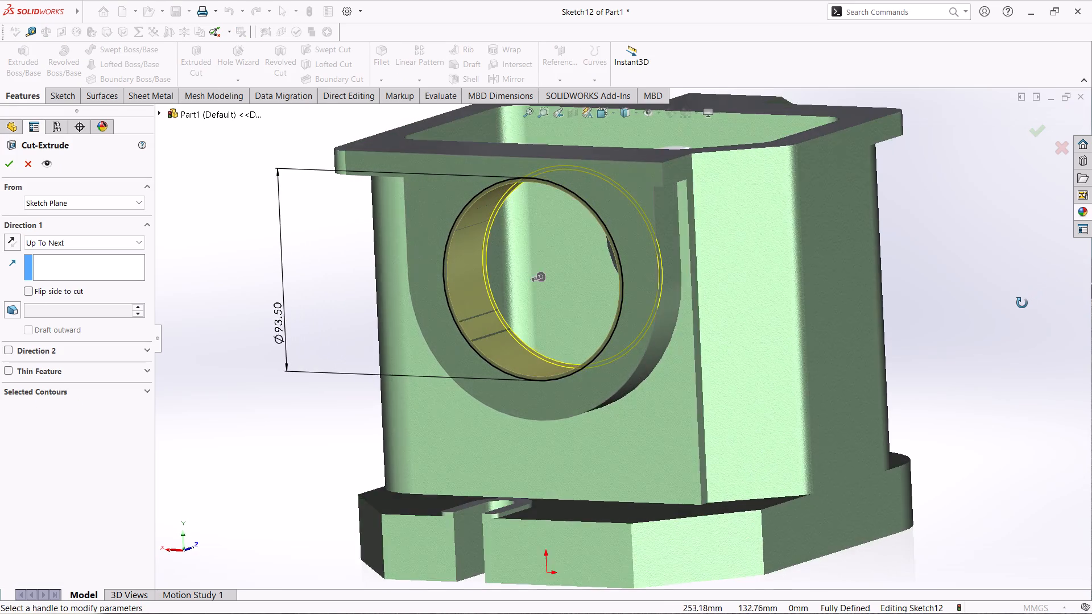
middle_drag(1022, 303, 1035, 297)
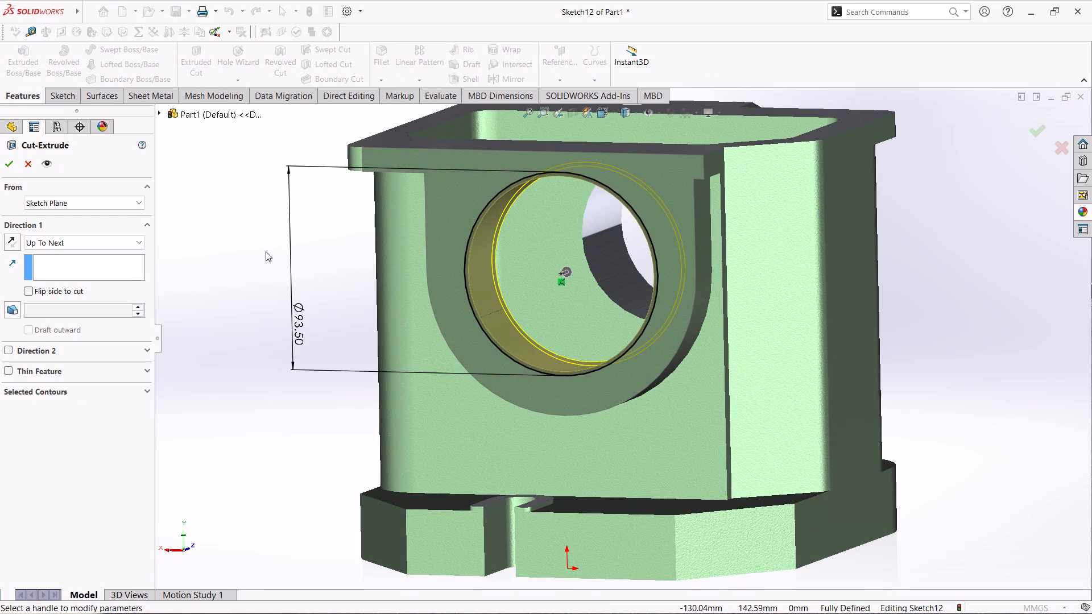
click(75, 240)
click(79, 259)
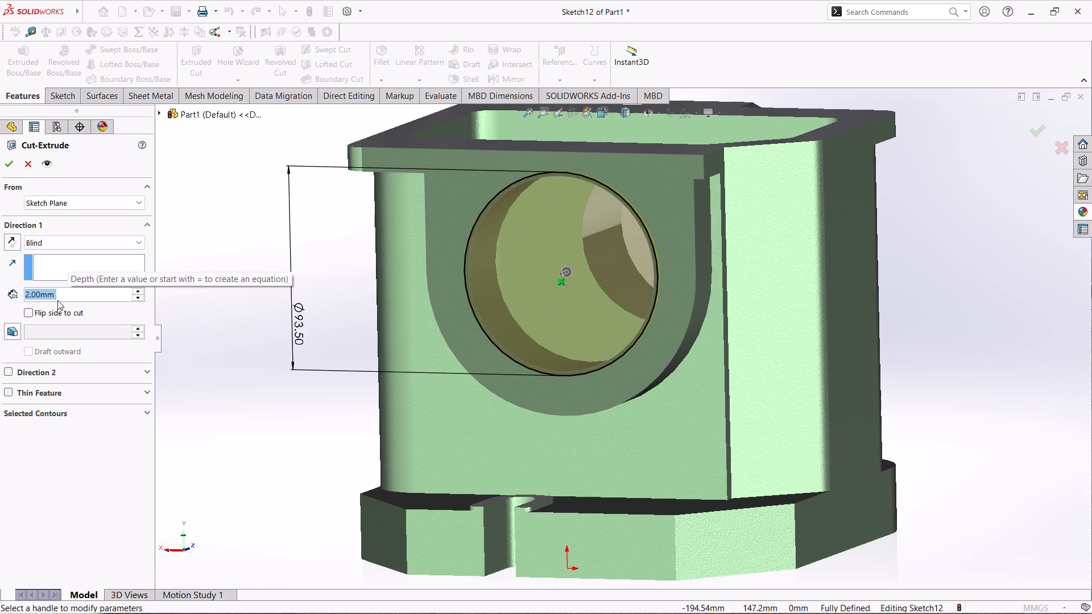
text(3.3)
key(Return)
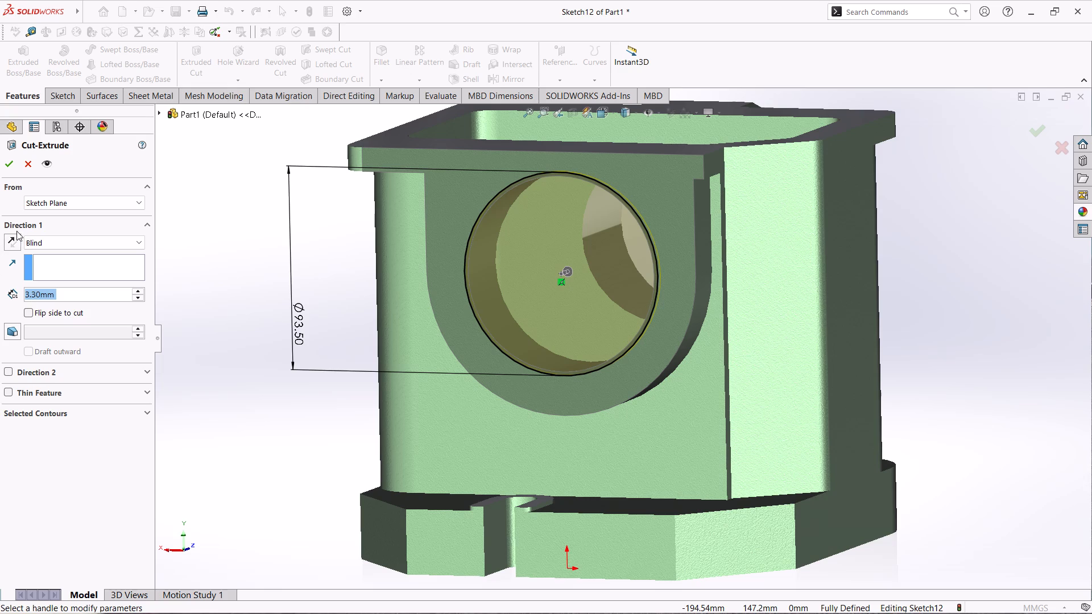
Start the cut from a 34 mm offset reversed into the boss, reverse the cut direction as well, and finish the groove.
click(101, 205)
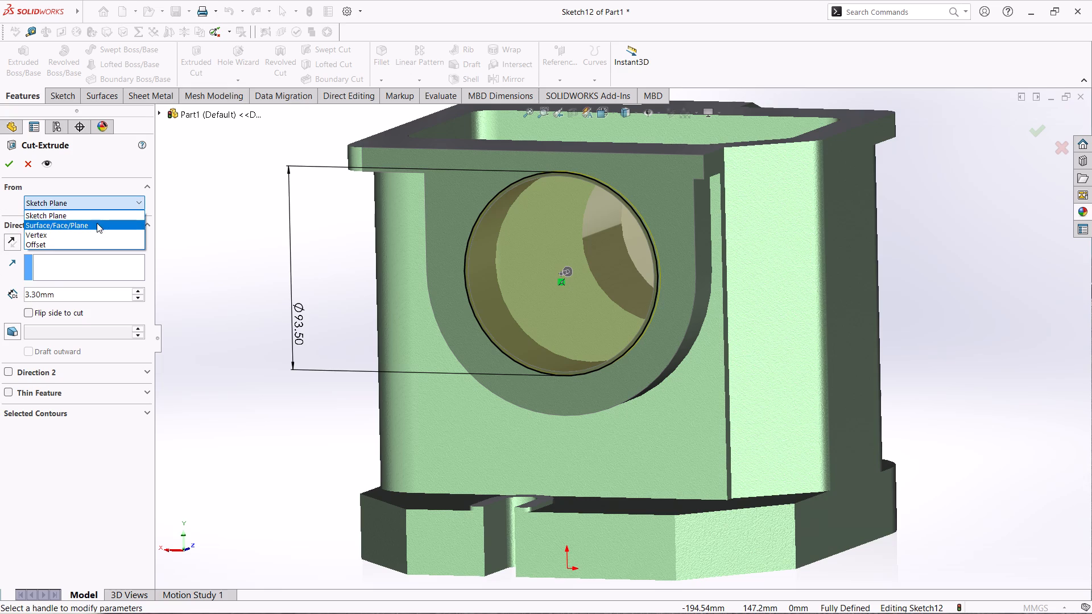
click(104, 244)
drag(89, 225, 0, 249)
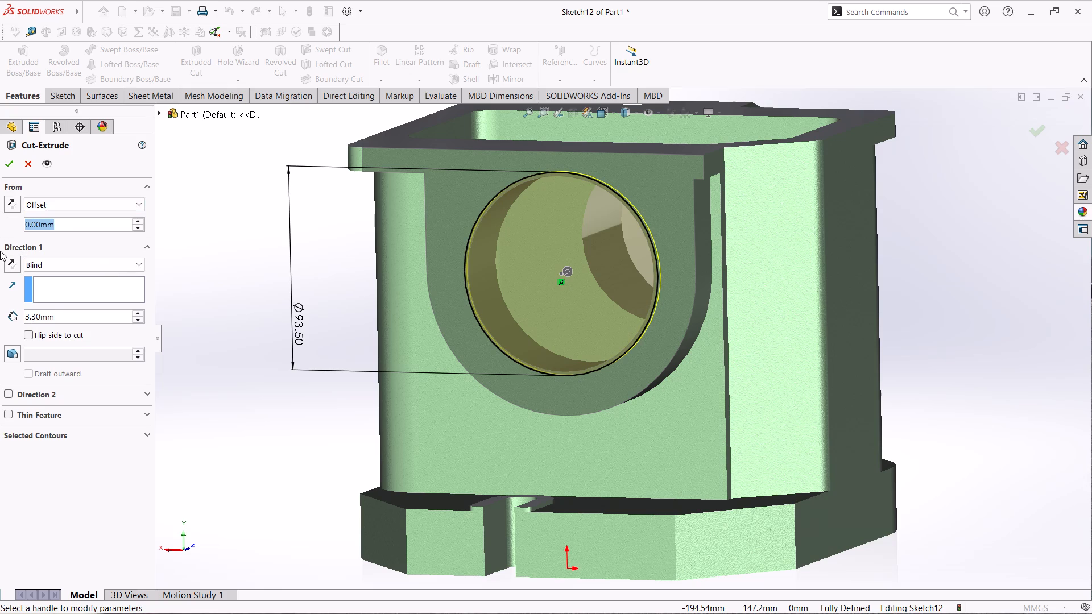
text(34)
key(Return)
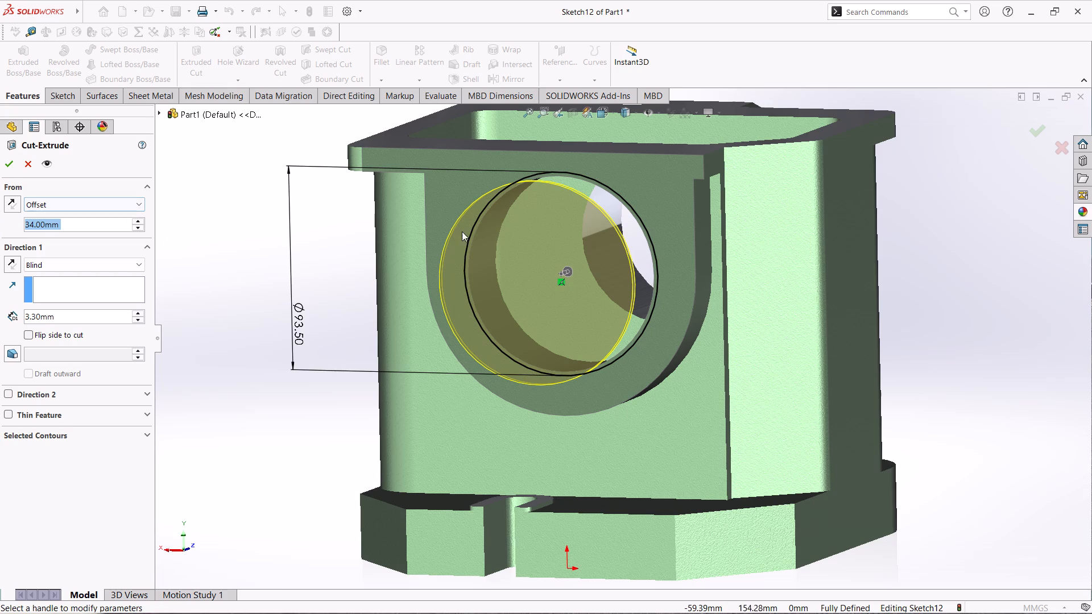
middle_drag(1001, 287, 955, 453)
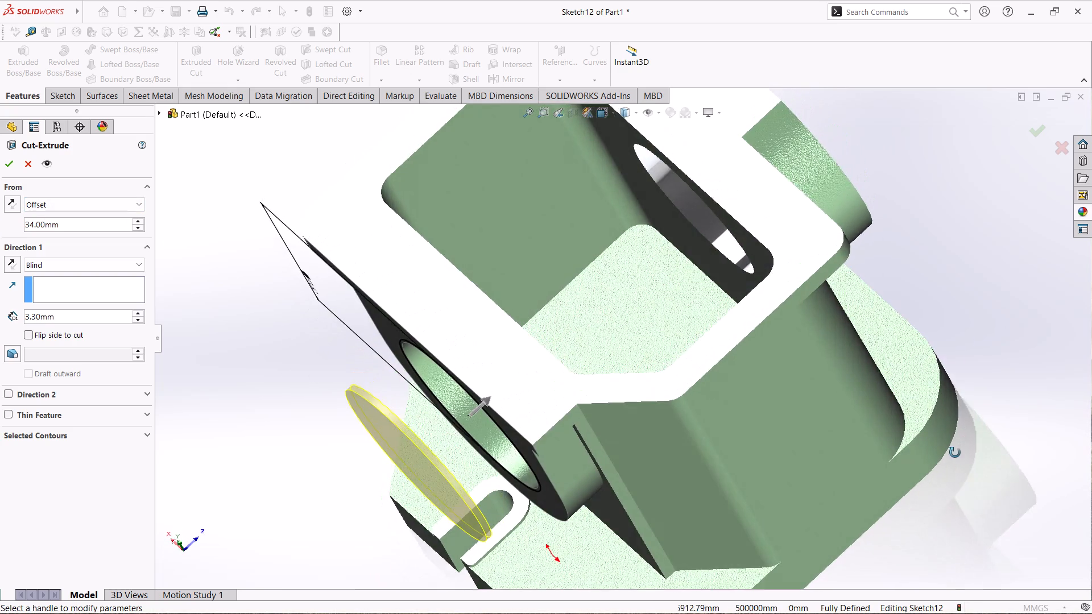
middle_drag(955, 453, 954, 448)
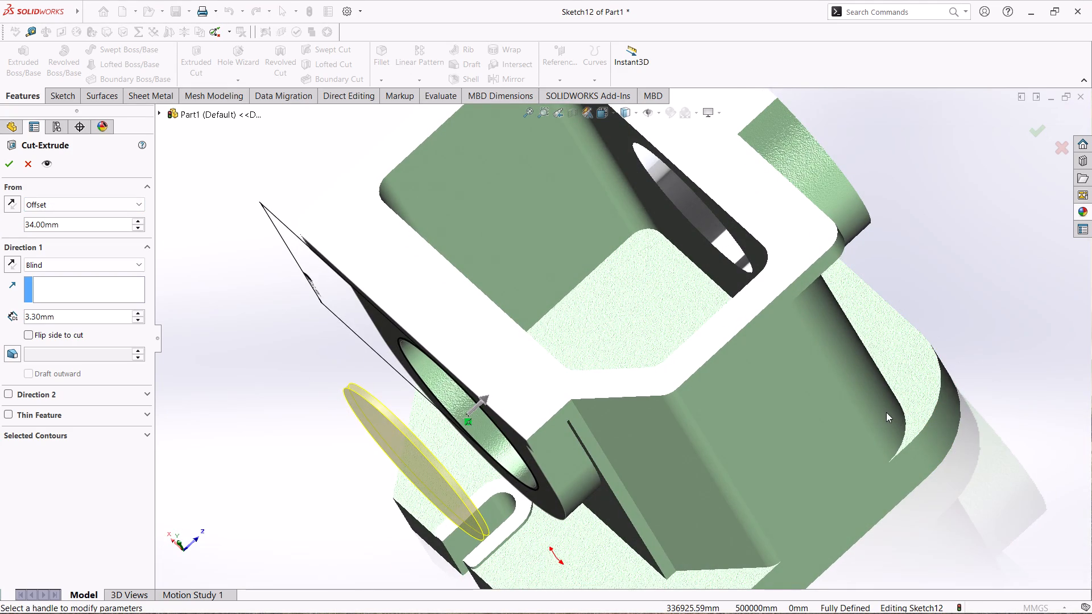
click(12, 201)
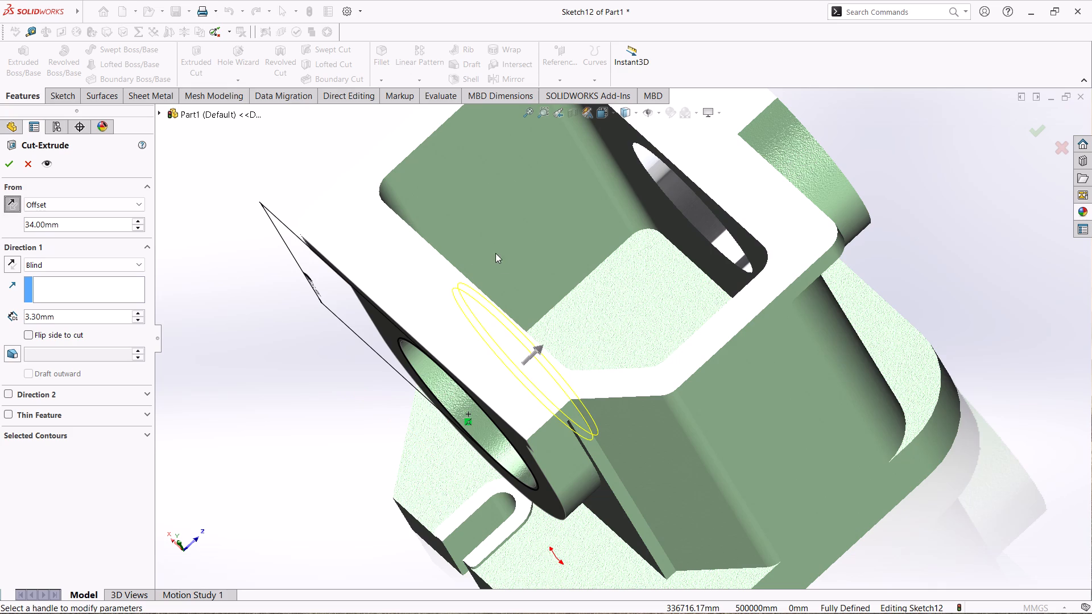
middle_drag(580, 255, 574, 289)
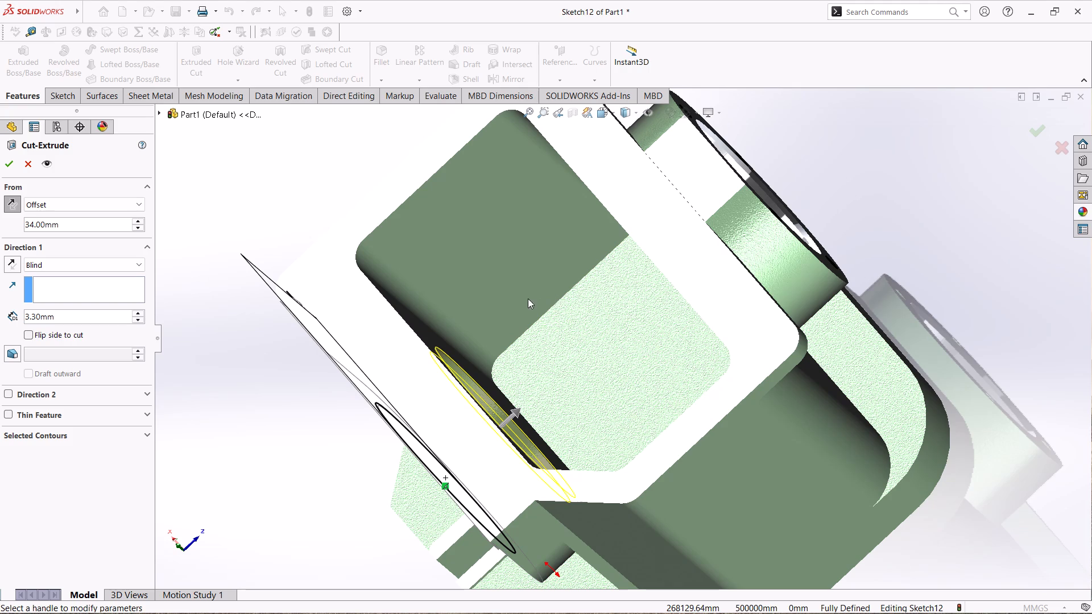
click(11, 259)
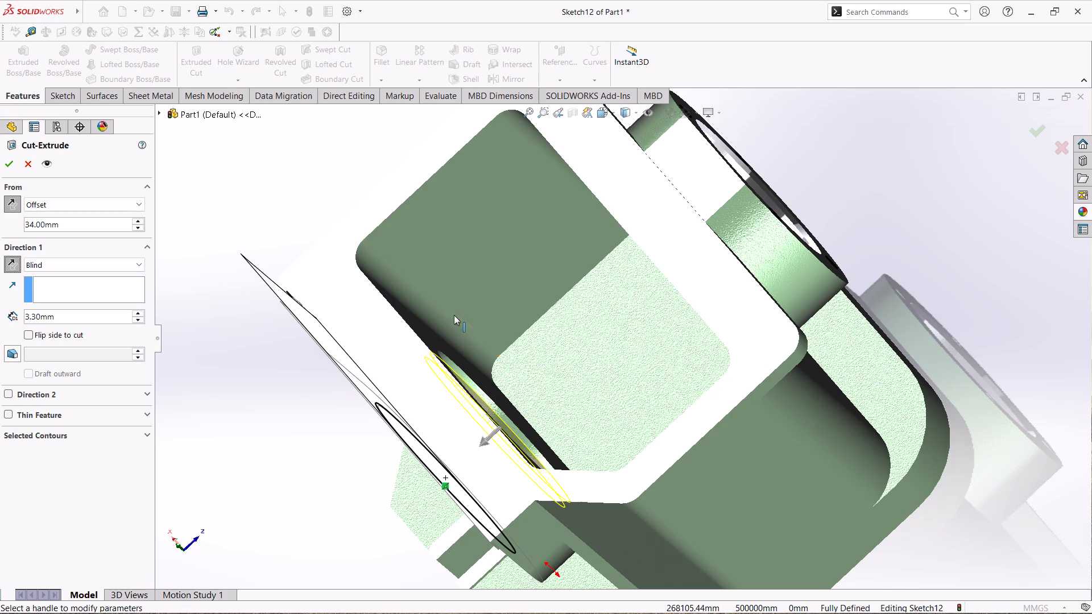
click(11, 164)
Examine the groove inside the boss bore with a temporary section view along the Right Plane.
click(572, 113)
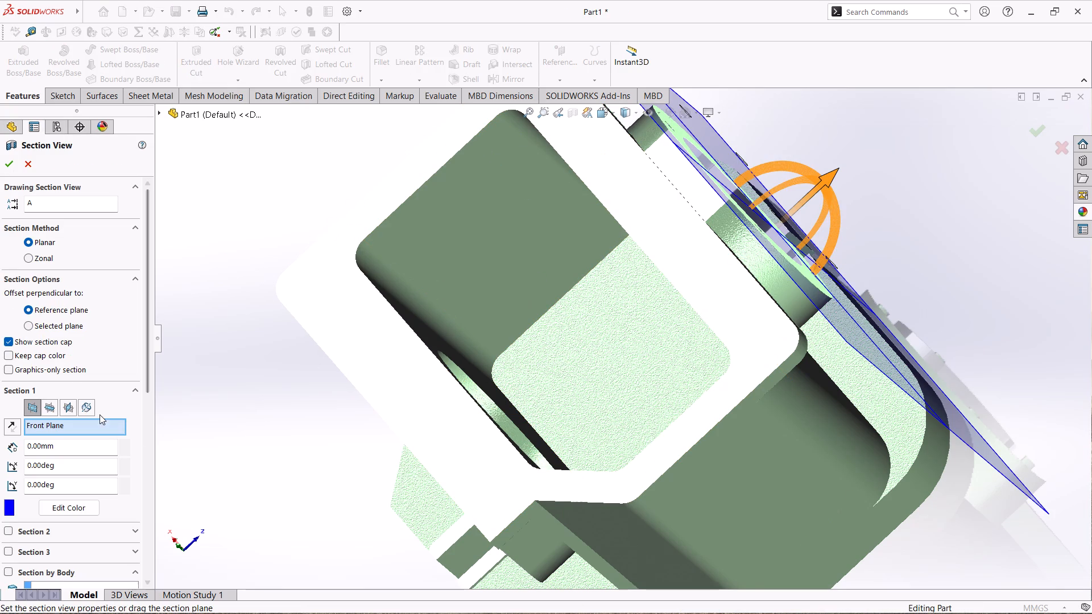
click(66, 409)
middle_drag(711, 506, 689, 416)
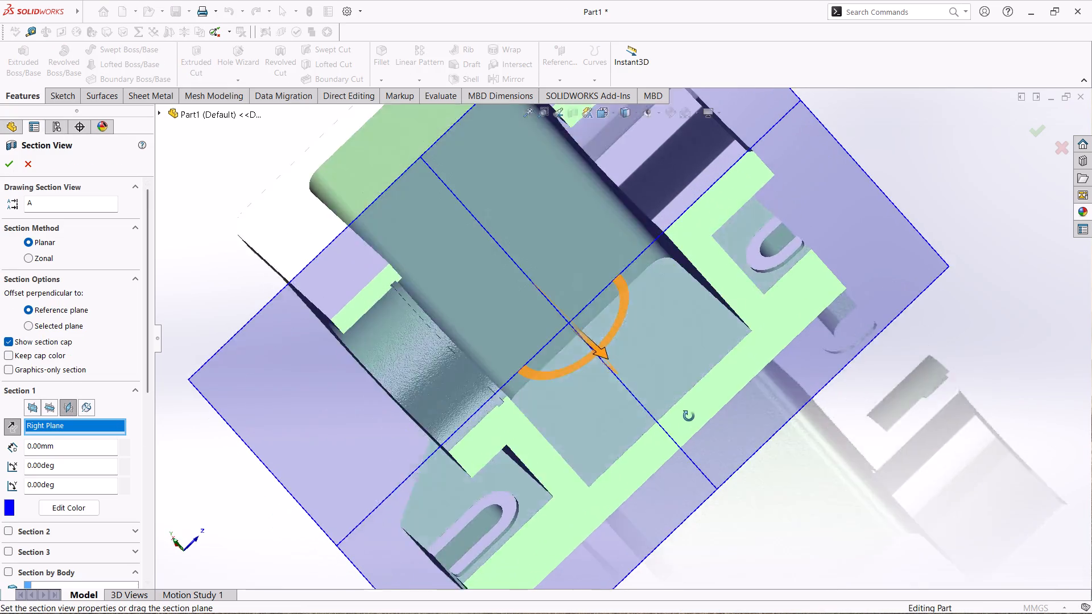
middle_drag(689, 416, 688, 382)
scroll(508, 325, down, 5)
middle_drag(463, 356, 452, 378)
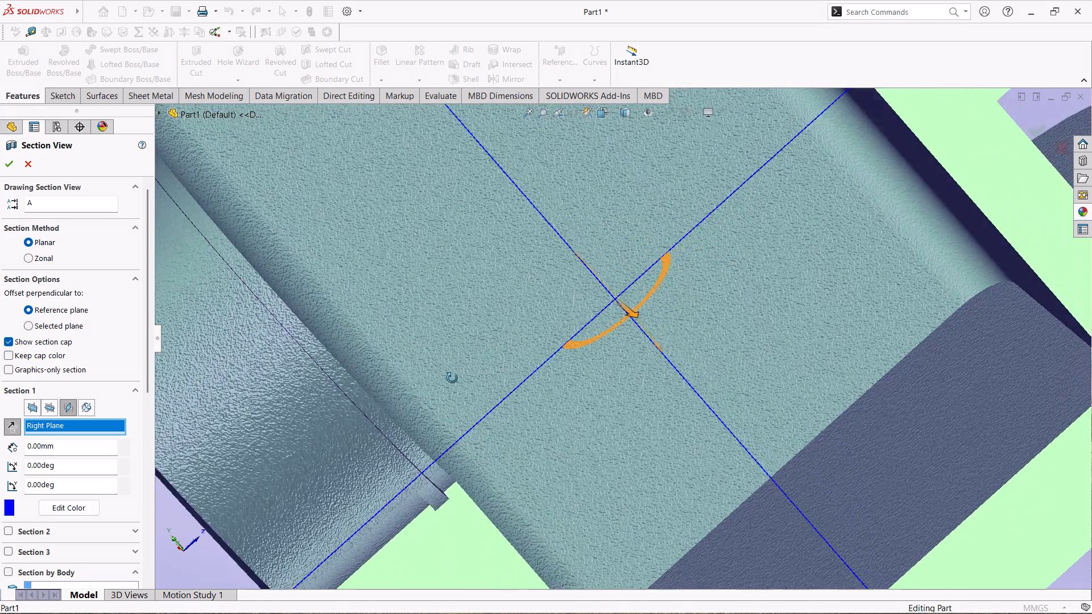
middle_drag(452, 378, 482, 360)
scroll(482, 360, up, 4)
middle_drag(1020, 252, 994, 298)
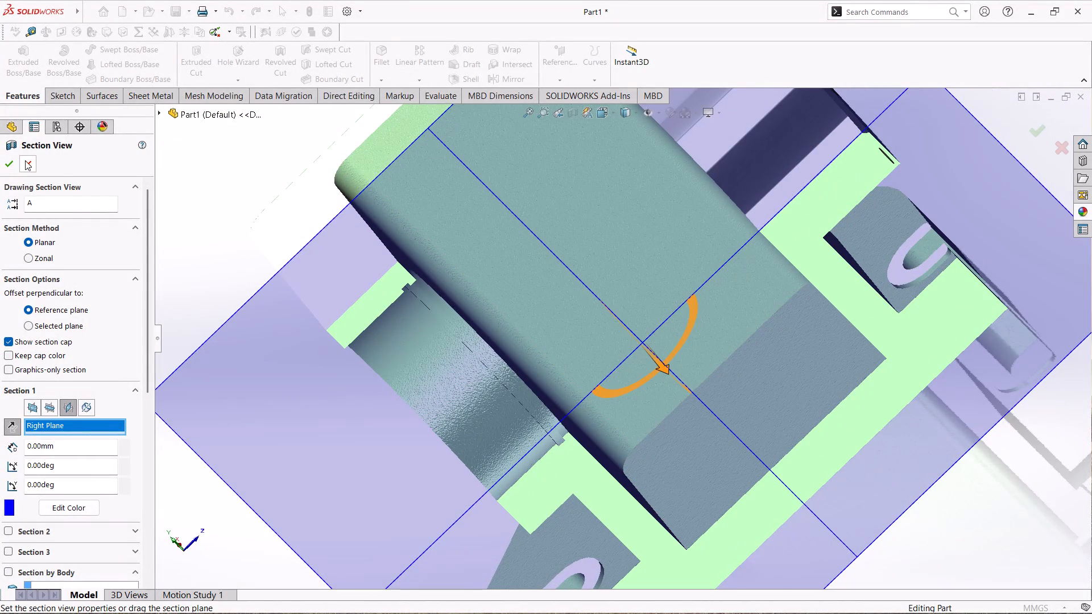
click(25, 160)
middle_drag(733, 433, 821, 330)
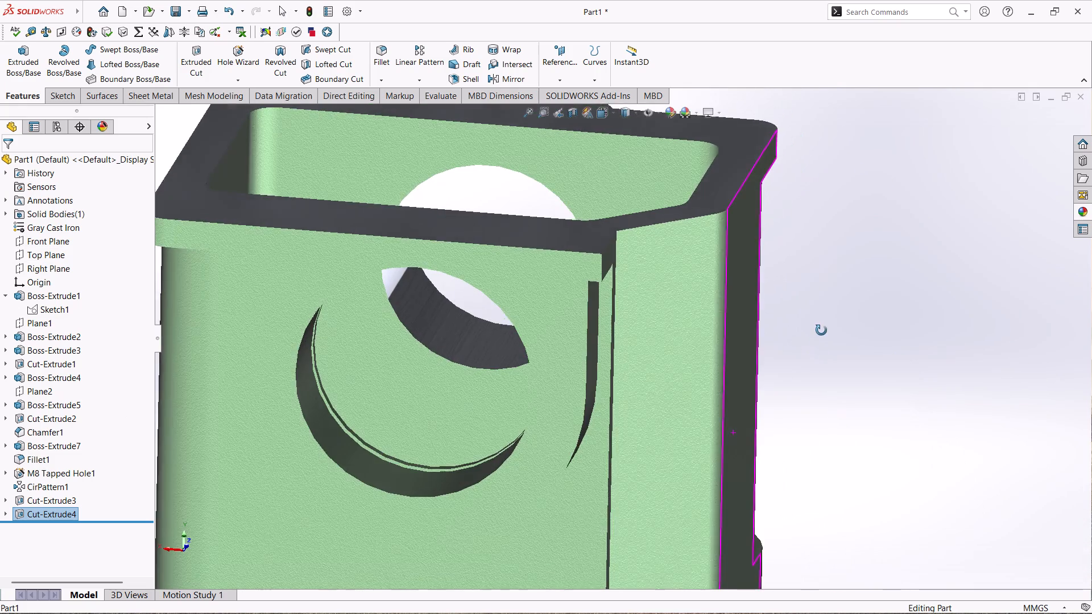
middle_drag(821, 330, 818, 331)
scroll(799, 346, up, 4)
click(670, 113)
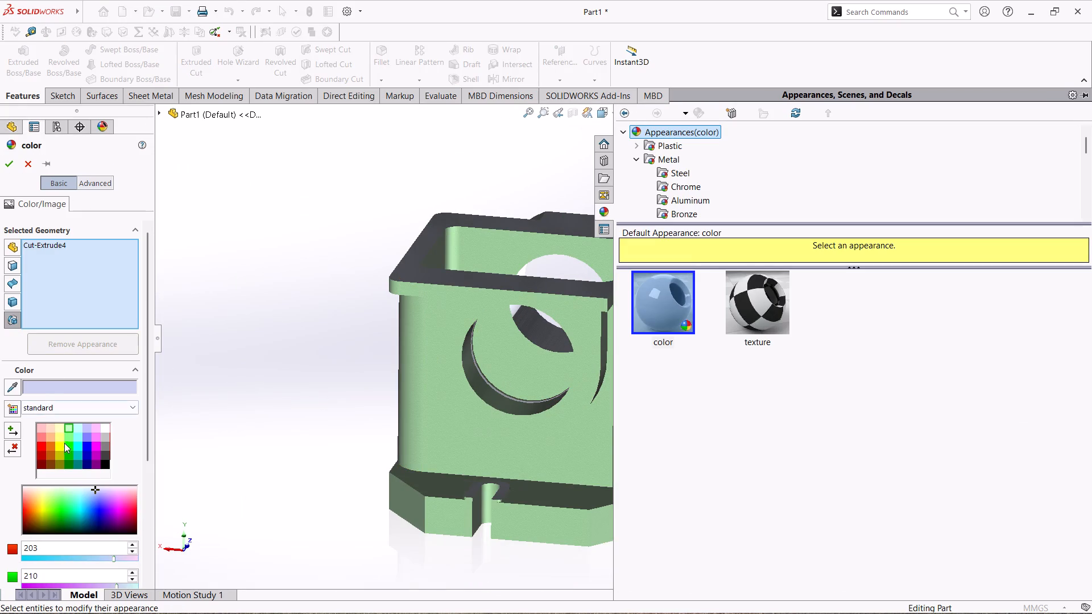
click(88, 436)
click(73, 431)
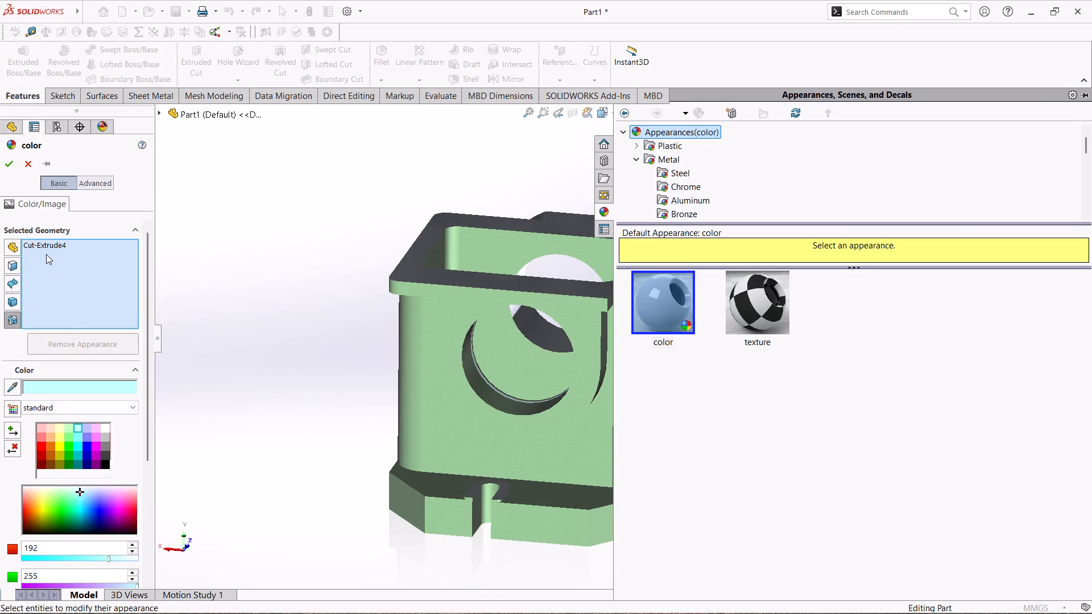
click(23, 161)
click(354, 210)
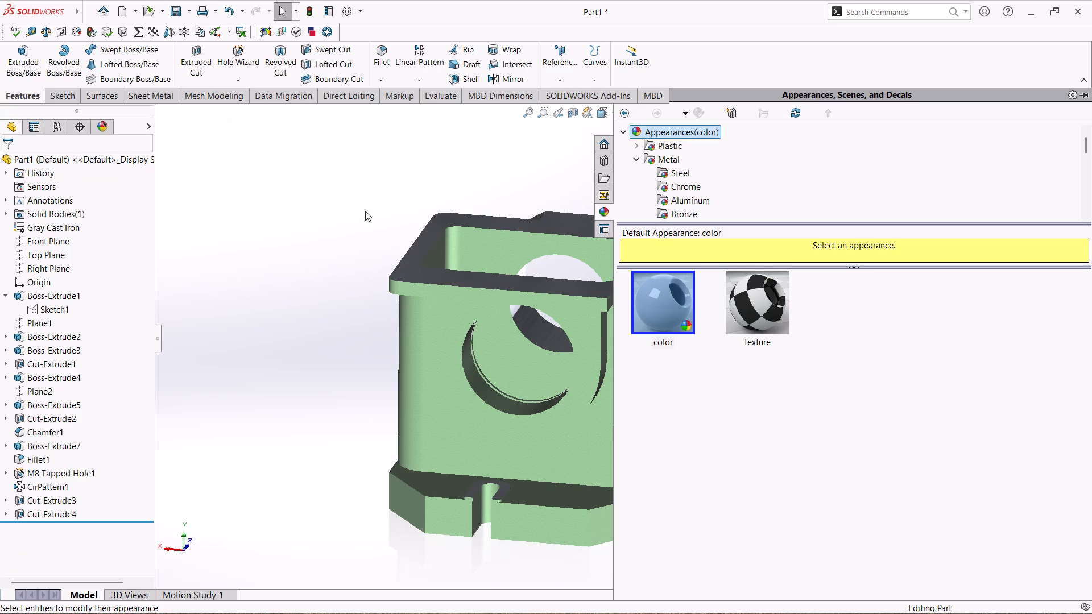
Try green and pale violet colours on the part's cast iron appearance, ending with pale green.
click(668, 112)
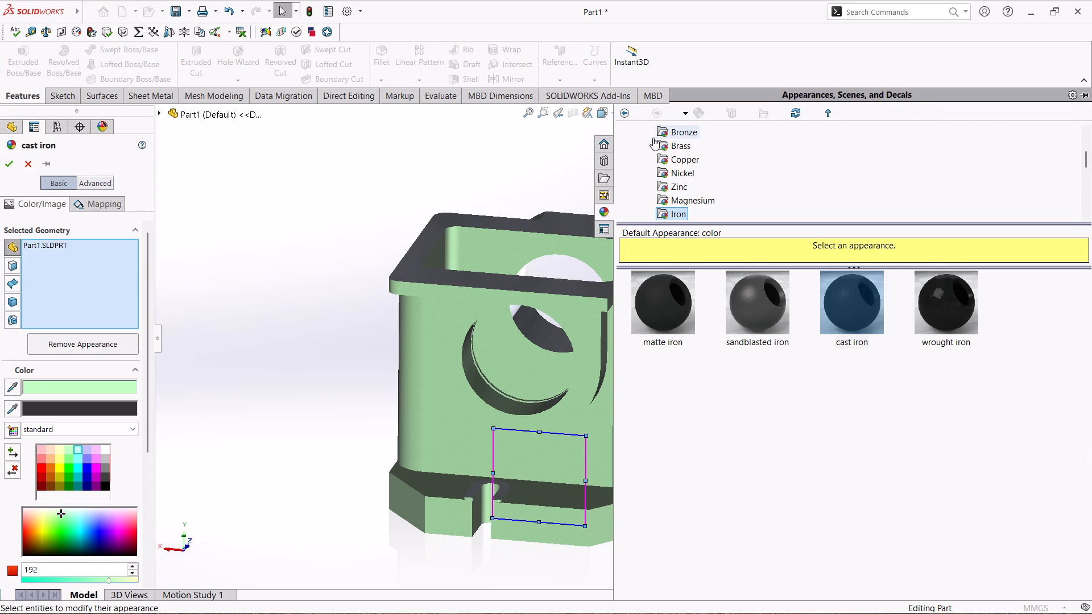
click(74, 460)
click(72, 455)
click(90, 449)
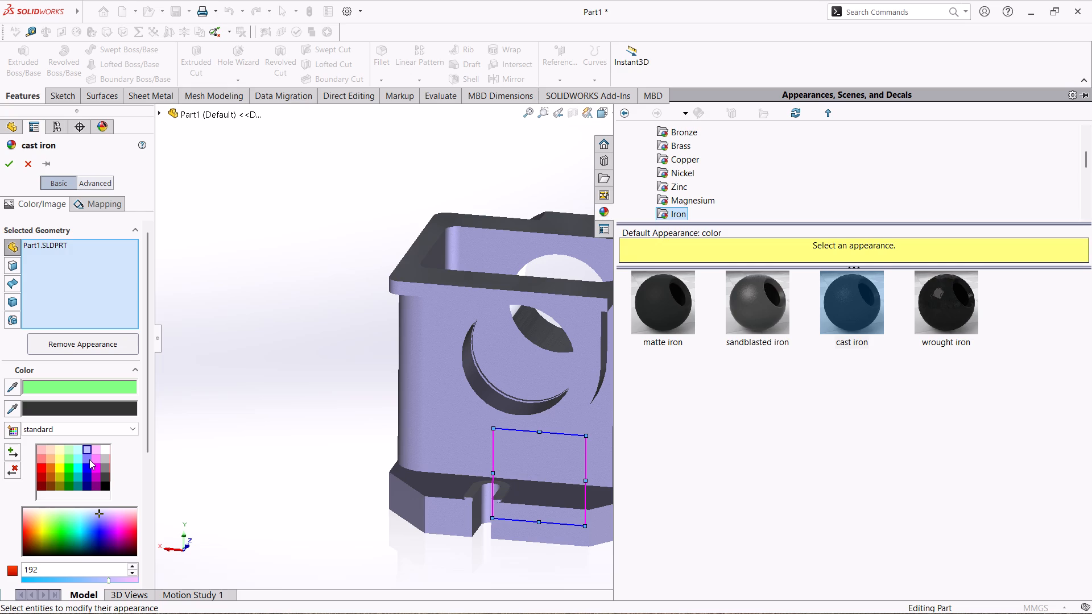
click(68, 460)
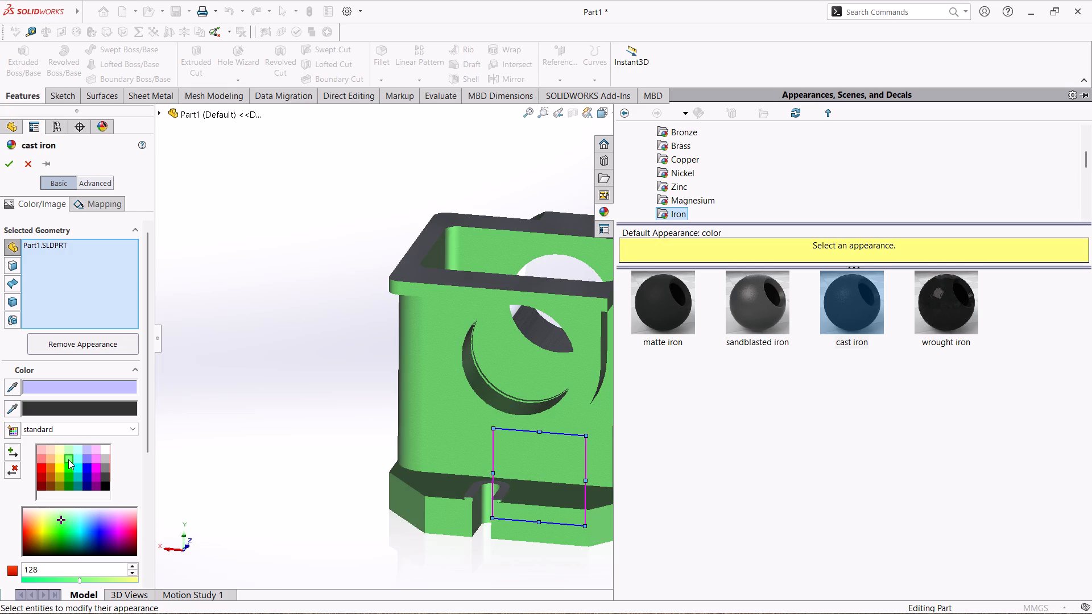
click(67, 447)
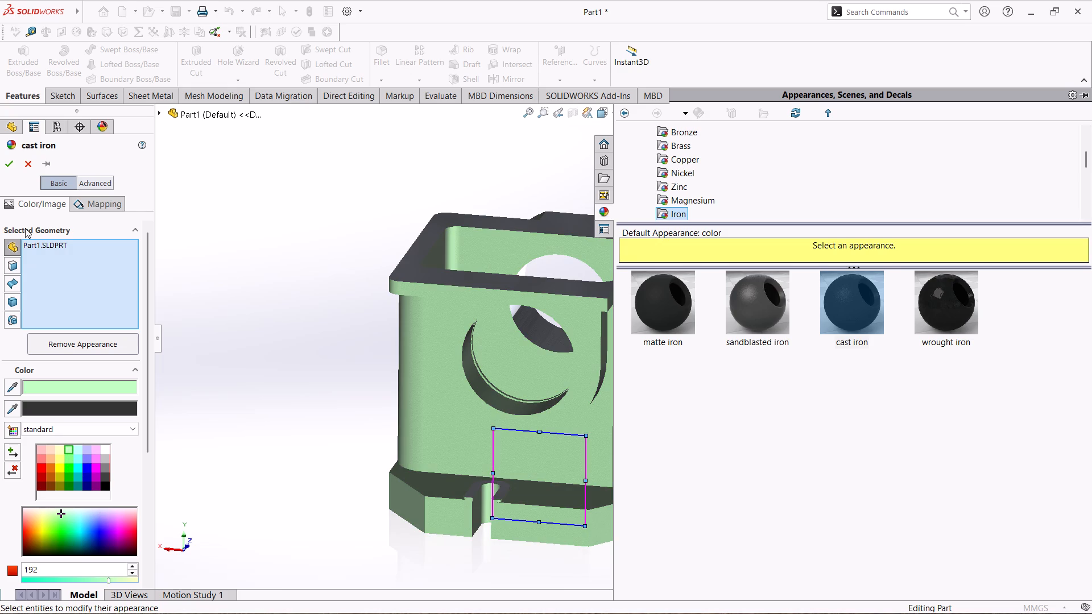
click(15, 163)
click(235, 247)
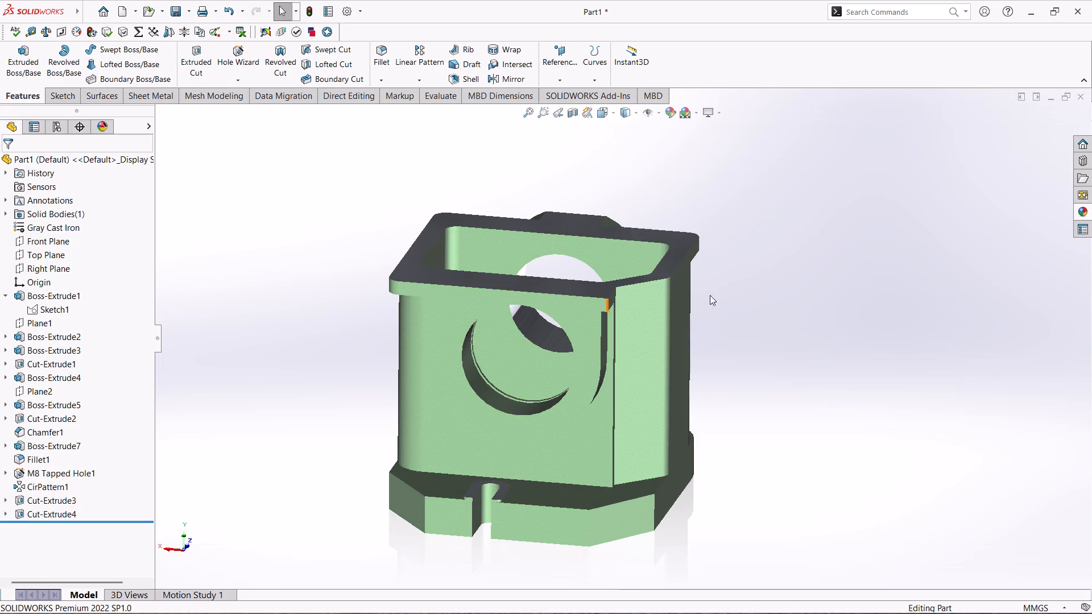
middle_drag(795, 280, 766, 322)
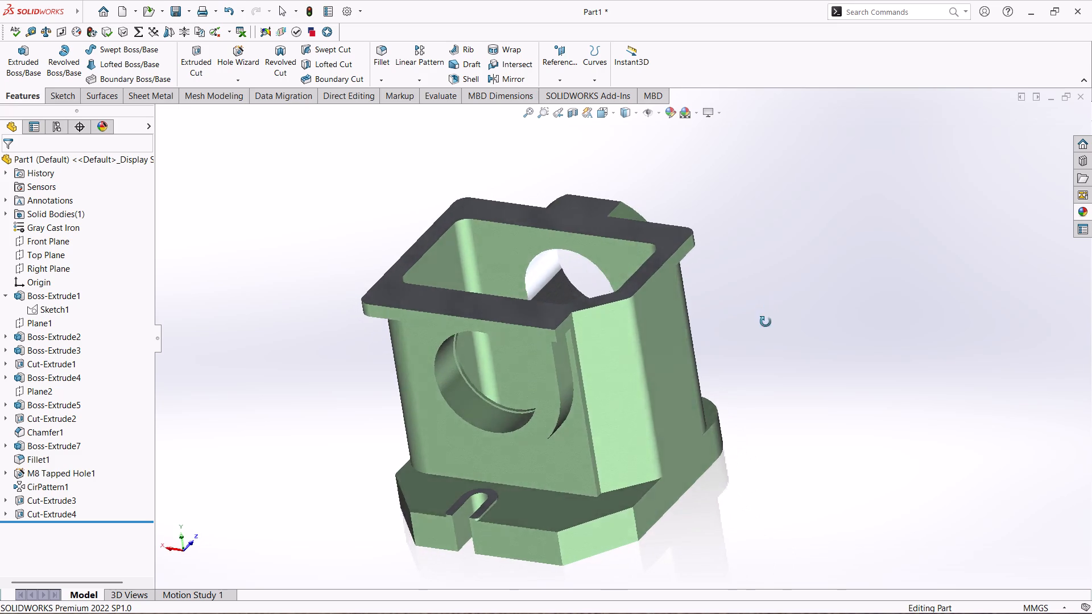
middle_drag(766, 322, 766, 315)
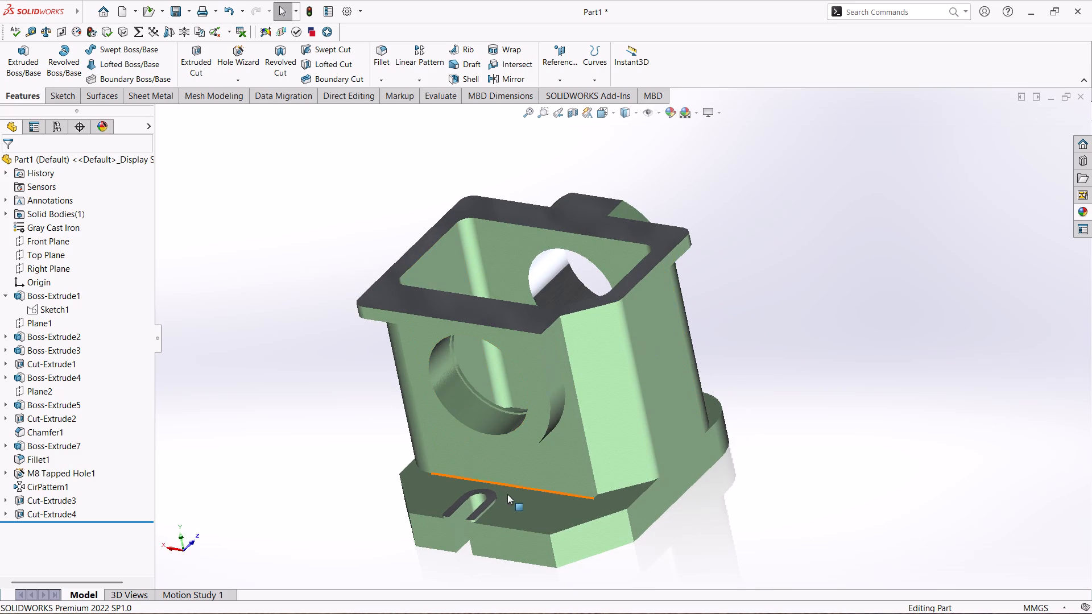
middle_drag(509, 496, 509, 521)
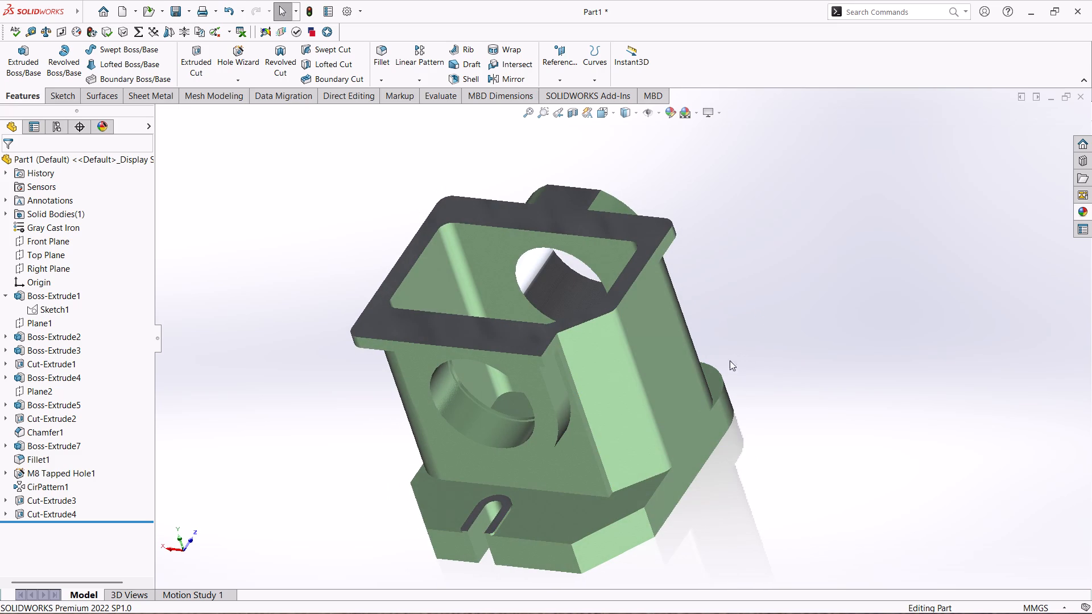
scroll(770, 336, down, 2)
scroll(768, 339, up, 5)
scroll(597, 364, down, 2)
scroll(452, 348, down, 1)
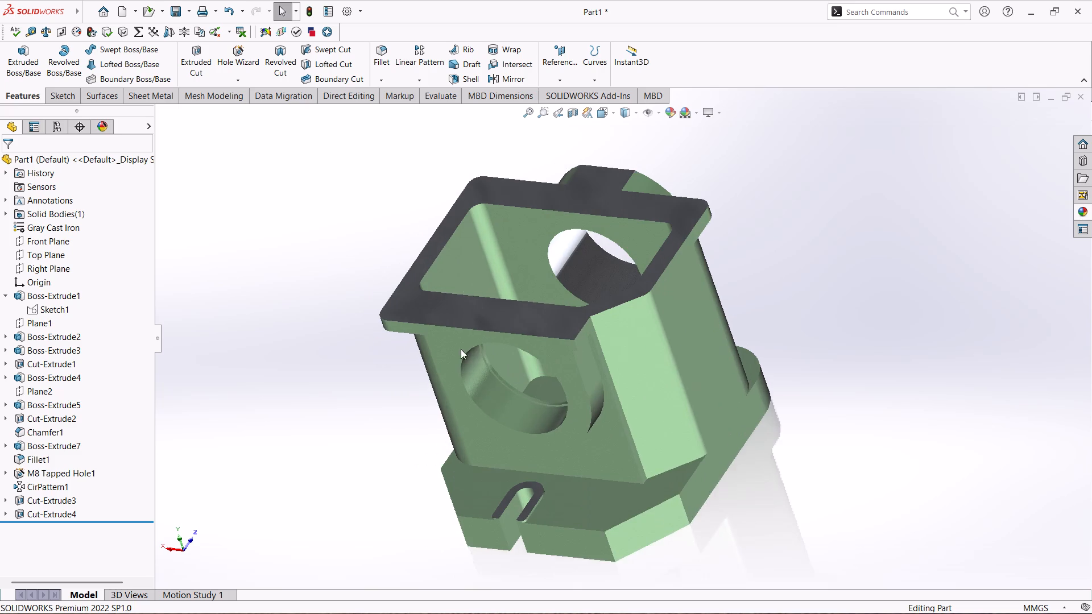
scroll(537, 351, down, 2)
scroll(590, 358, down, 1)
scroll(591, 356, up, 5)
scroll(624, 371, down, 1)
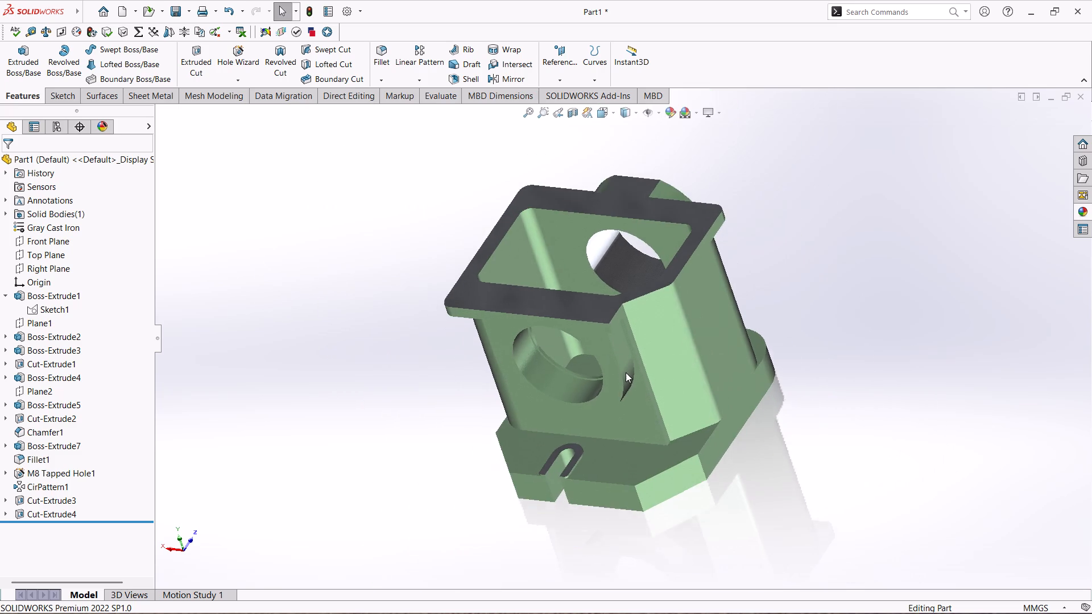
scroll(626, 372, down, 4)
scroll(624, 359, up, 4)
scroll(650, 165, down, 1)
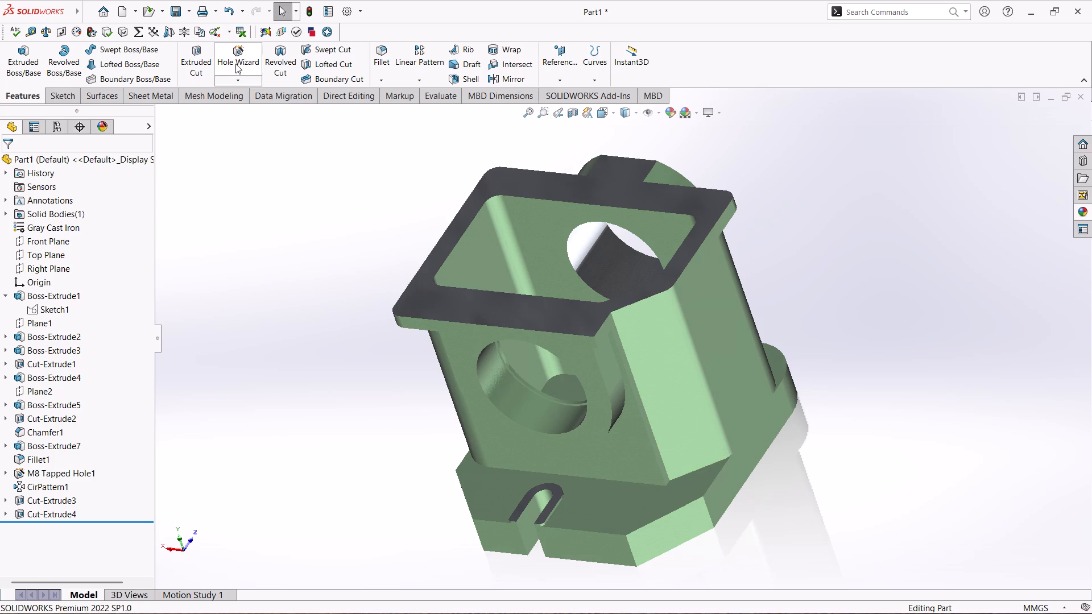
Start an ISO M8 bottoming tapped hole with Hole Wizard and place its position sketch on the housing face beside the boss bore.
click(242, 47)
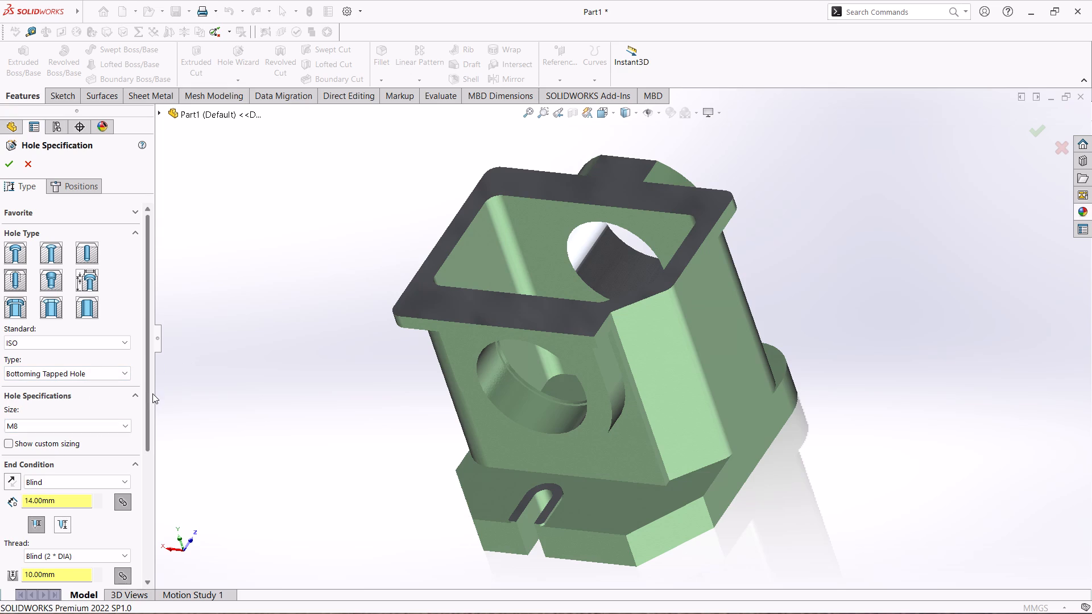
drag(152, 393, 180, 537)
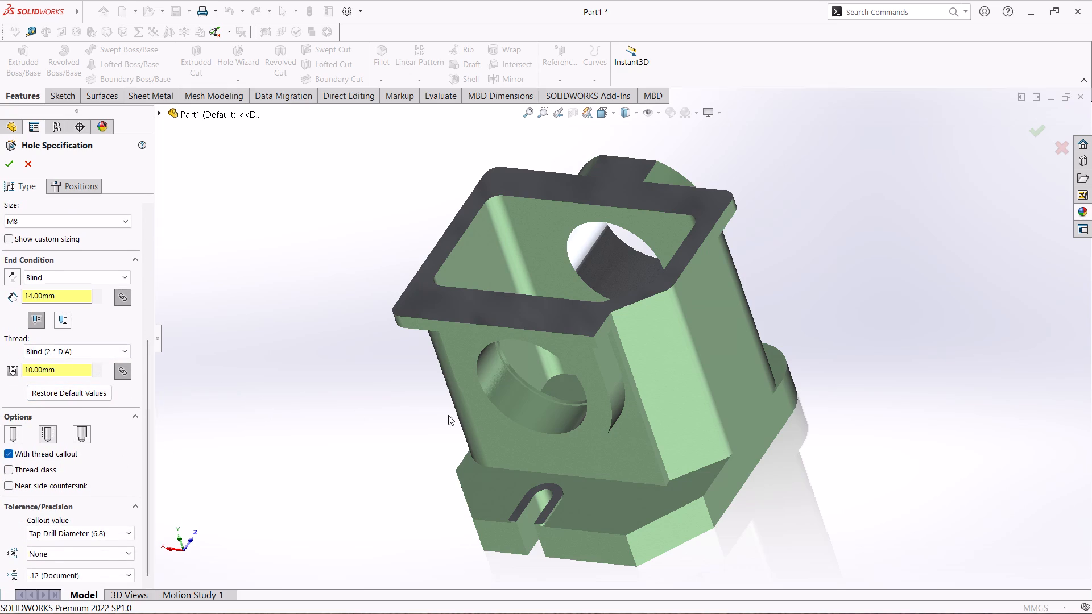
click(506, 424)
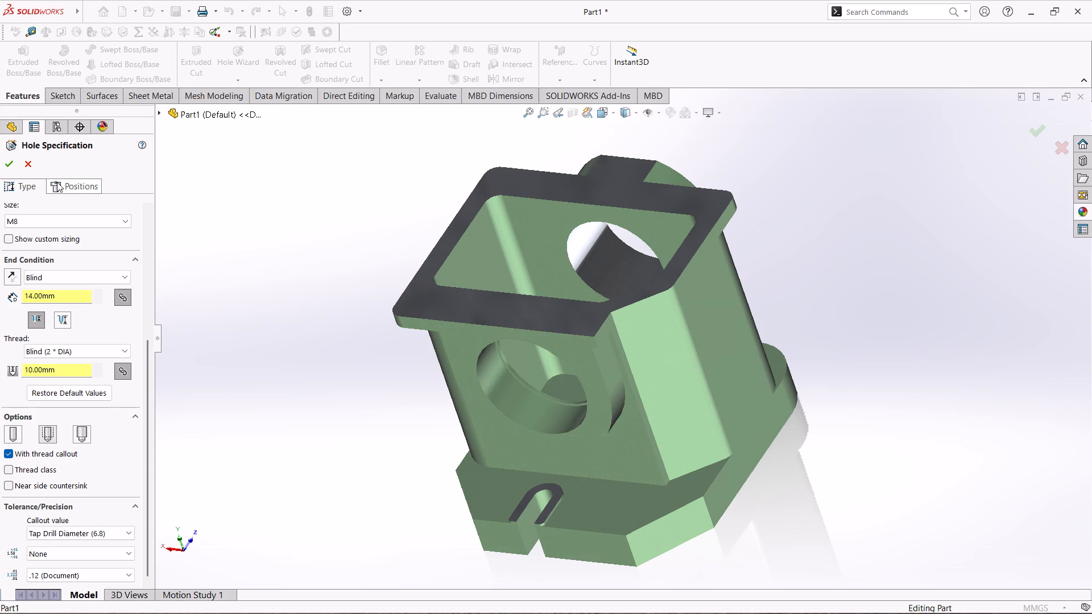
click(78, 182)
click(470, 392)
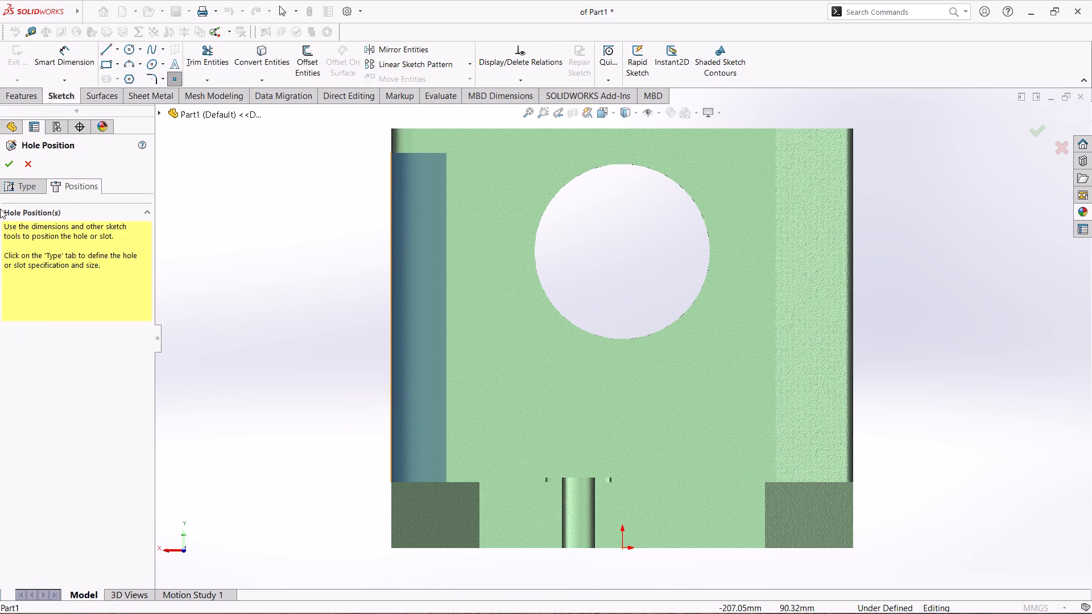
Sketch a construction circle about 99 mm in diameter, concentric with the bore.
click(129, 51)
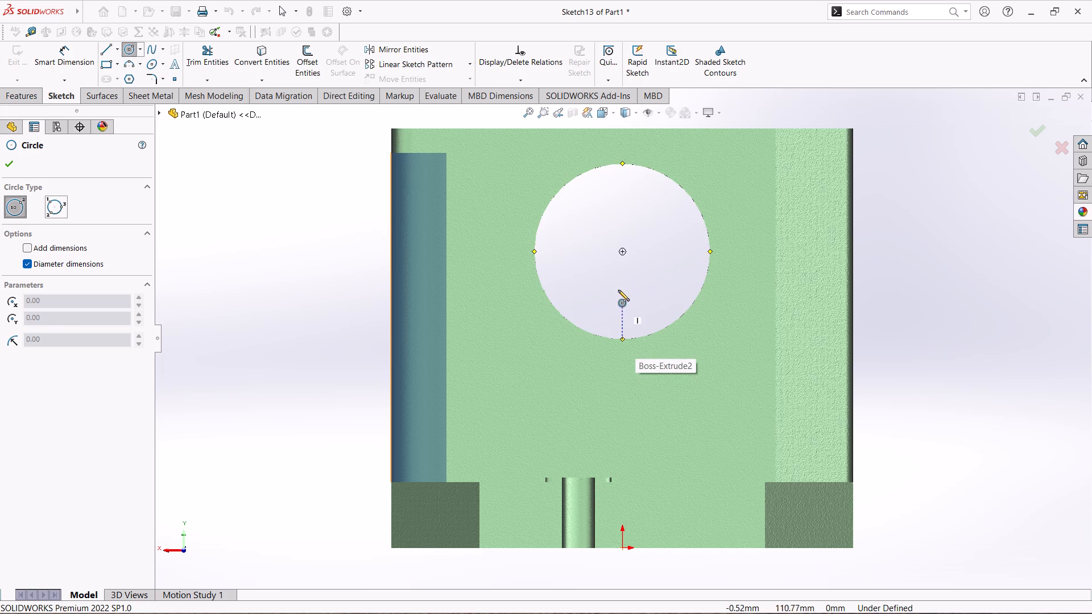
click(623, 252)
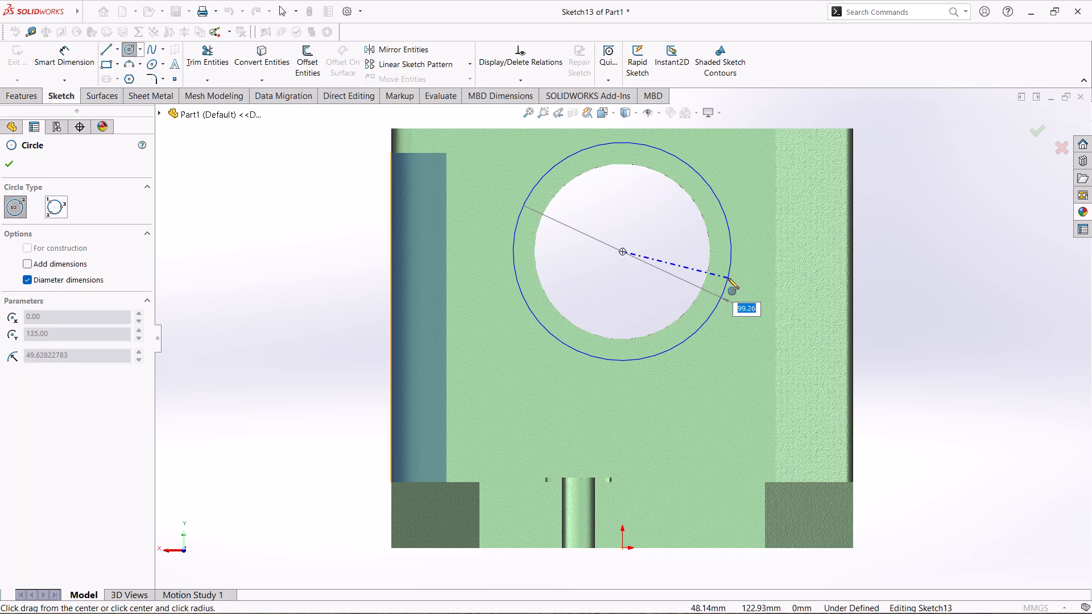
click(728, 278)
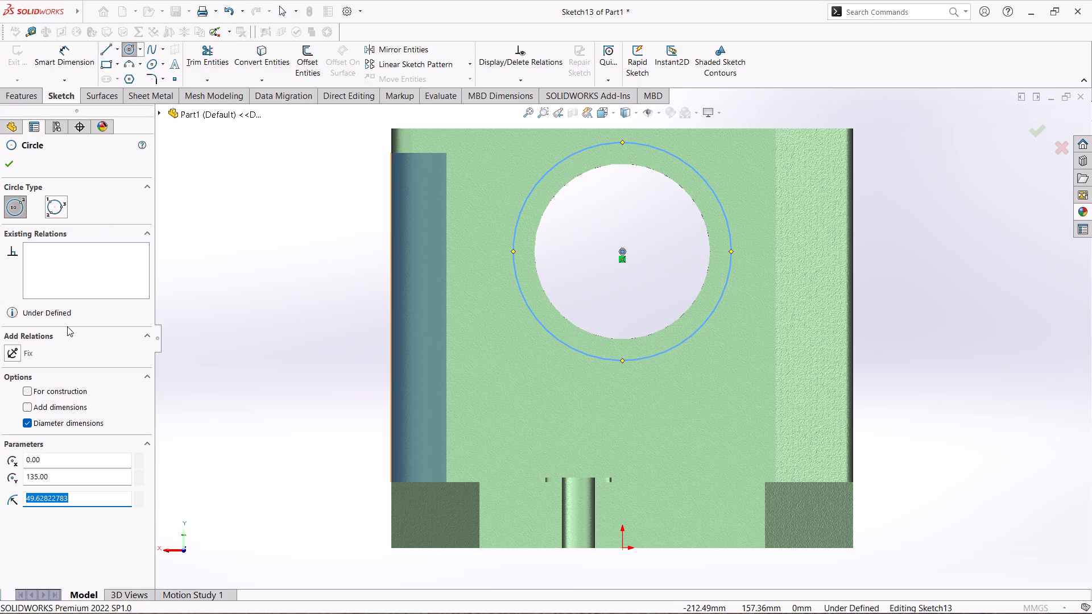
click(25, 391)
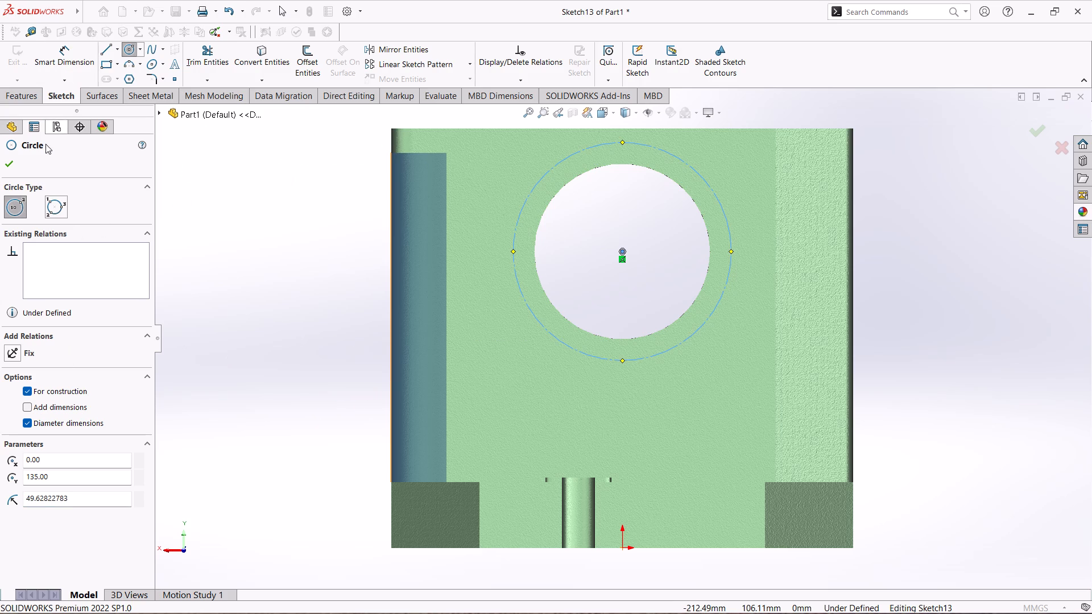
Draw a slanted centerline from the construction circle's lower-left arc to its centre and a vertical one down to its bottom point.
click(119, 50)
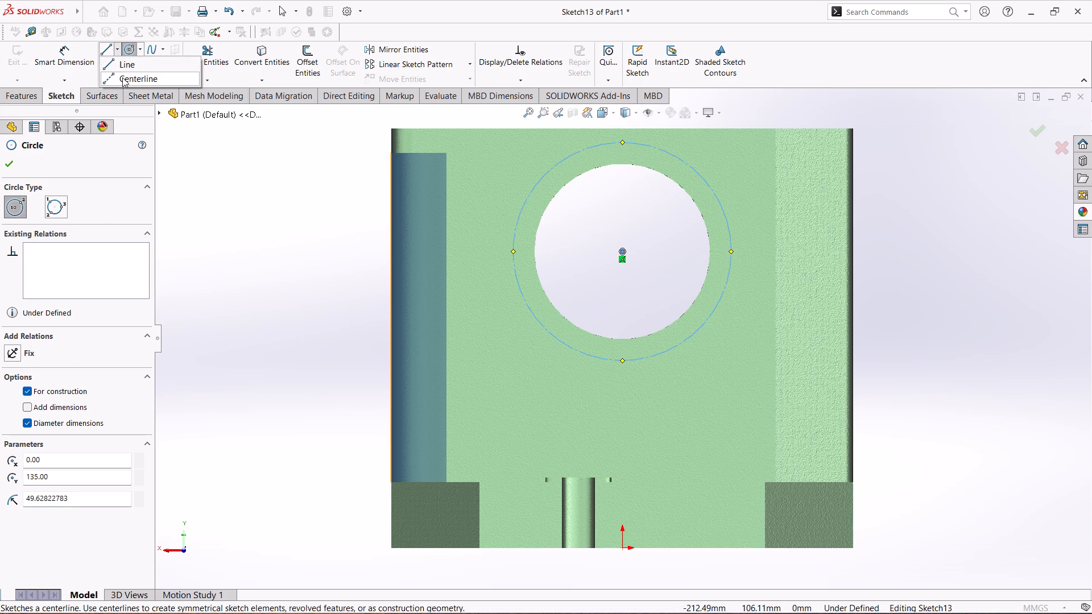
click(122, 77)
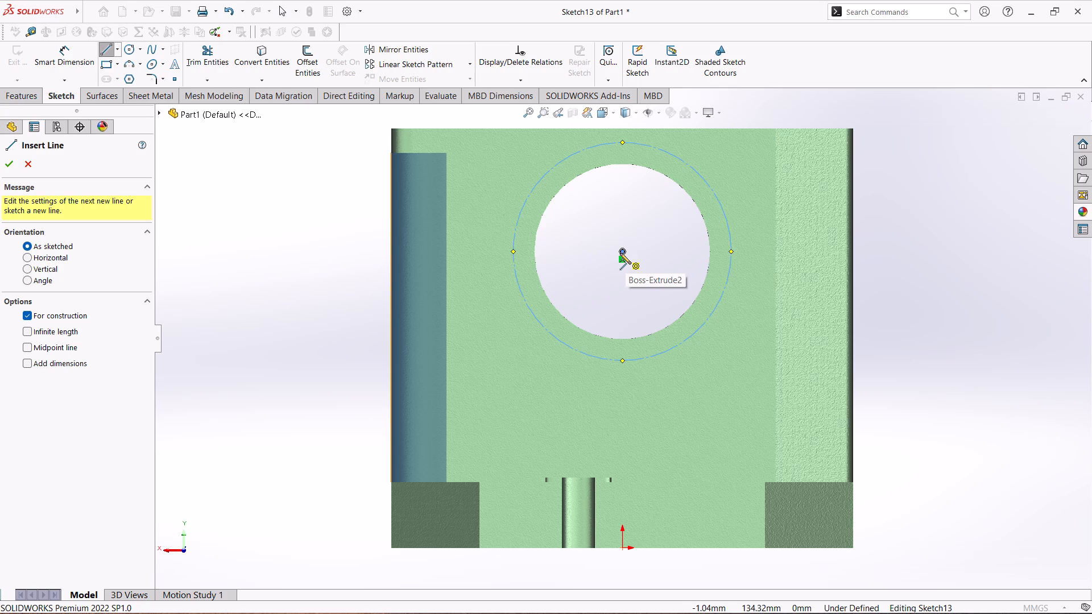
click(555, 336)
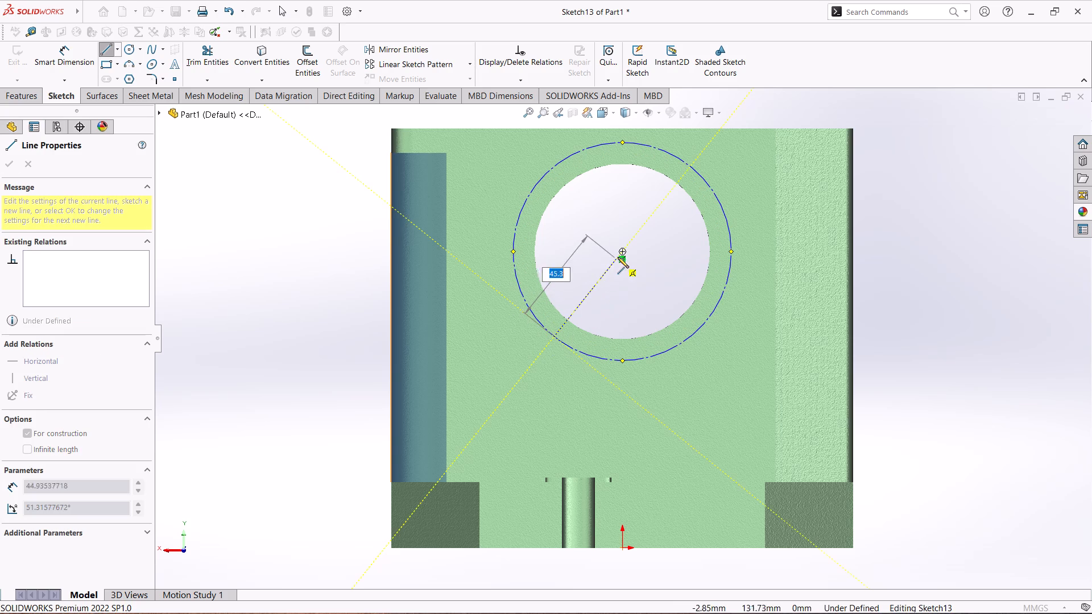
click(622, 250)
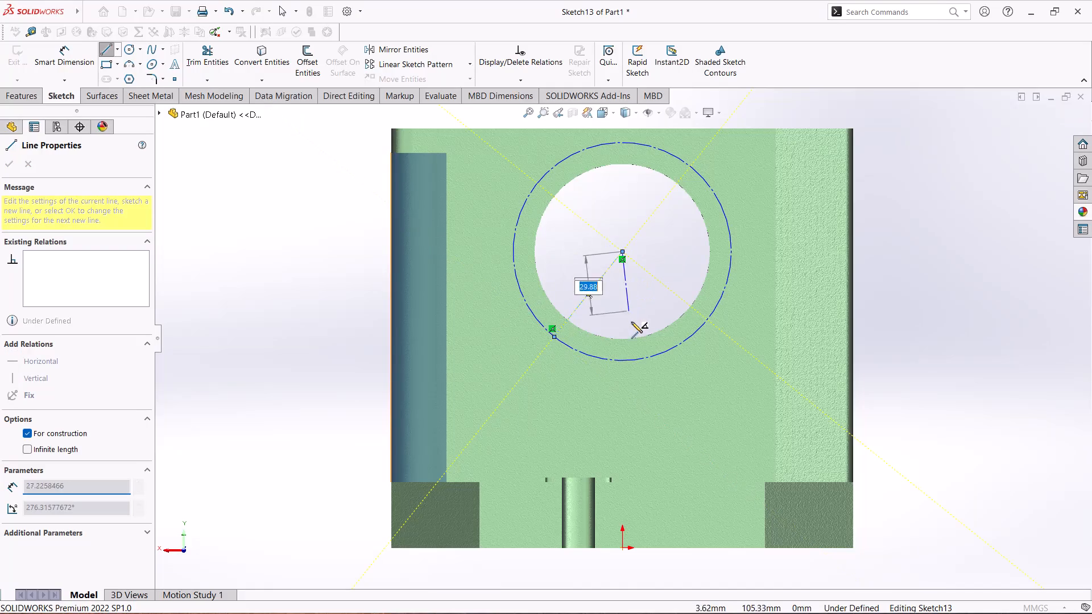
click(623, 360)
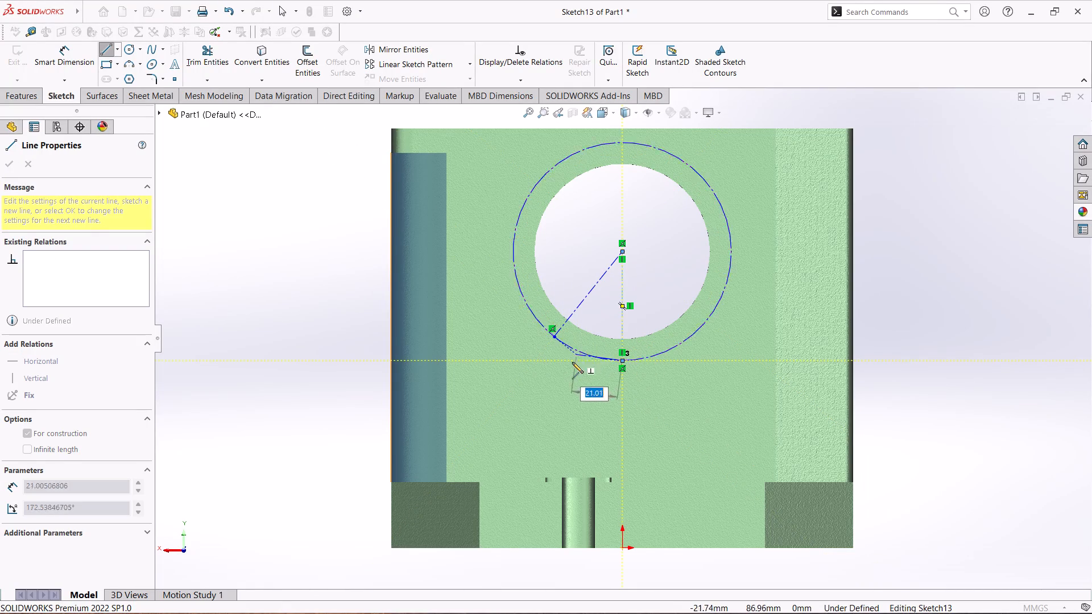
key(Escape)
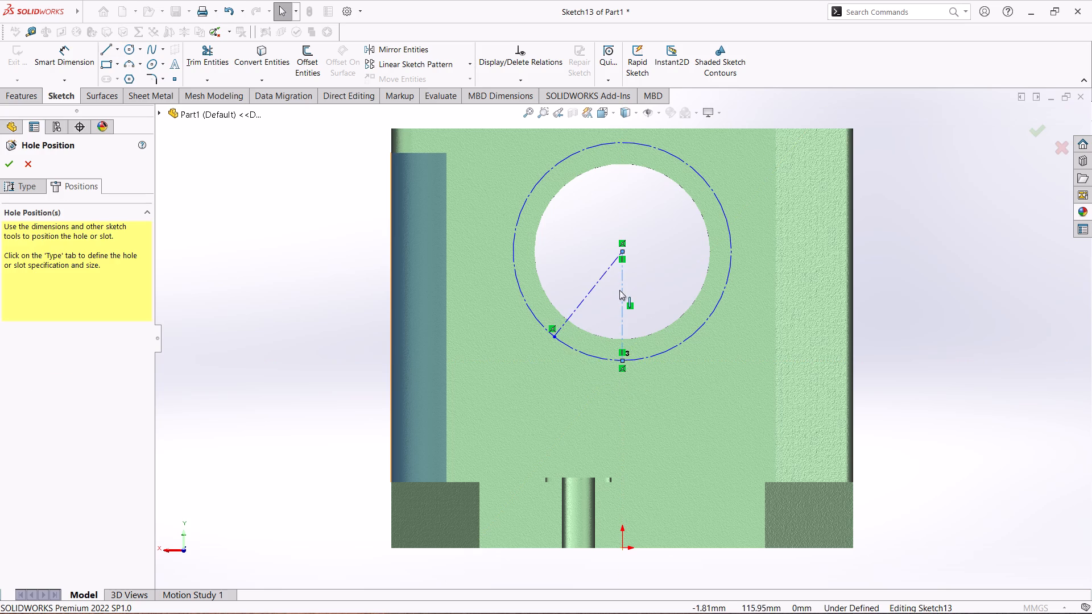
Draw a centerline from the construction circle's upper-left arc to its centre and a vertical one up to its top point.
click(118, 49)
click(130, 78)
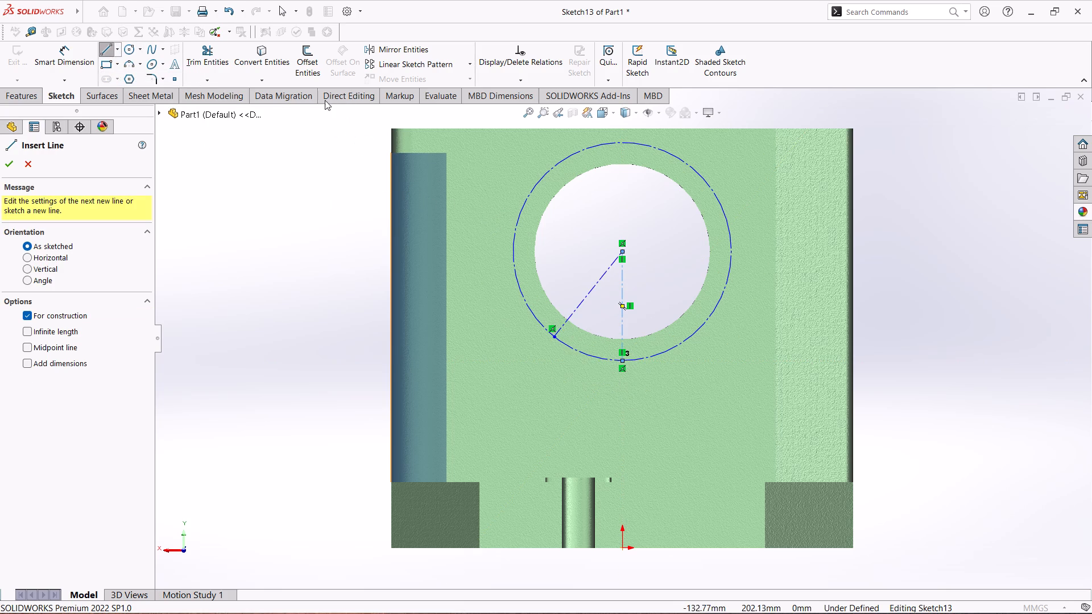
click(536, 180)
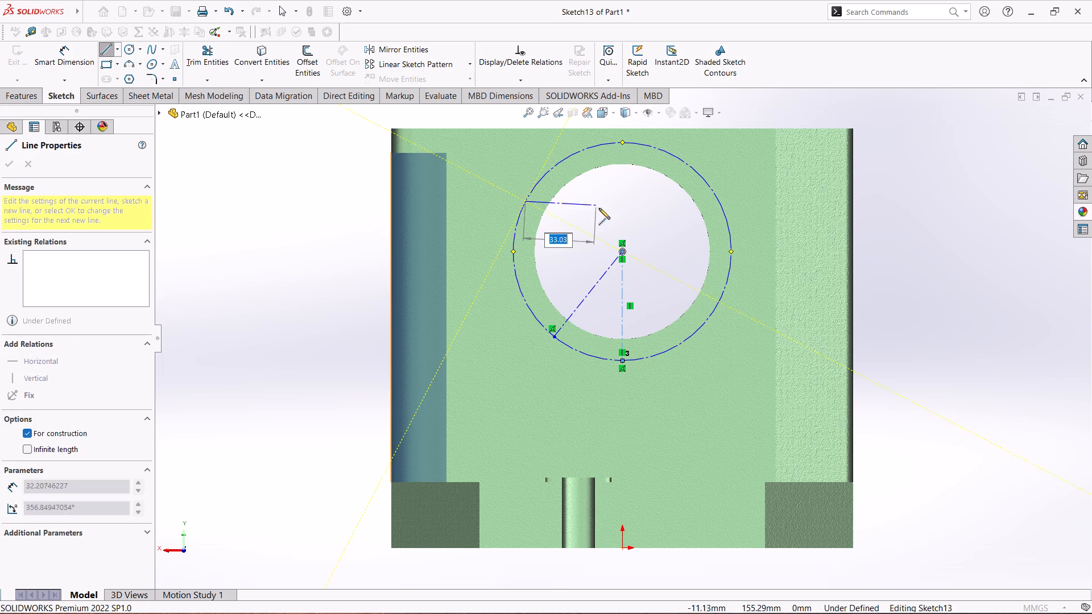
click(622, 250)
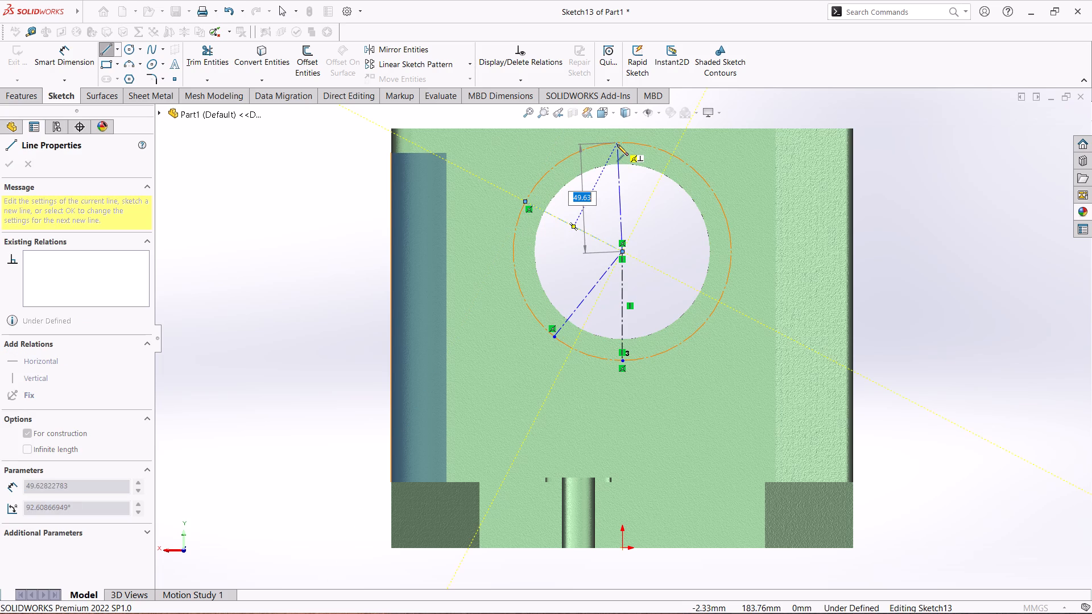
click(621, 142)
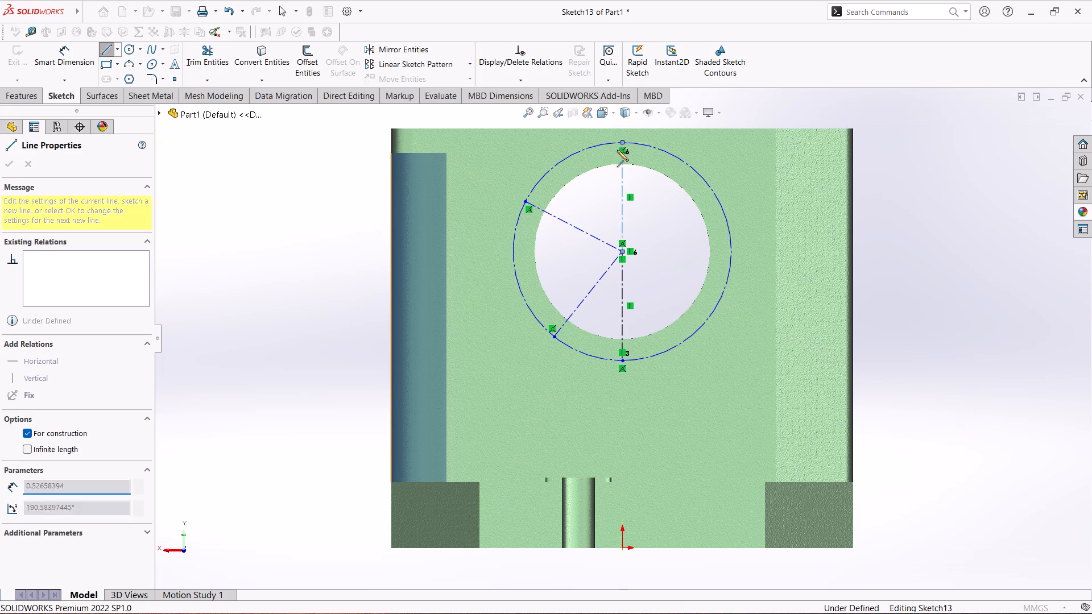
key(Escape)
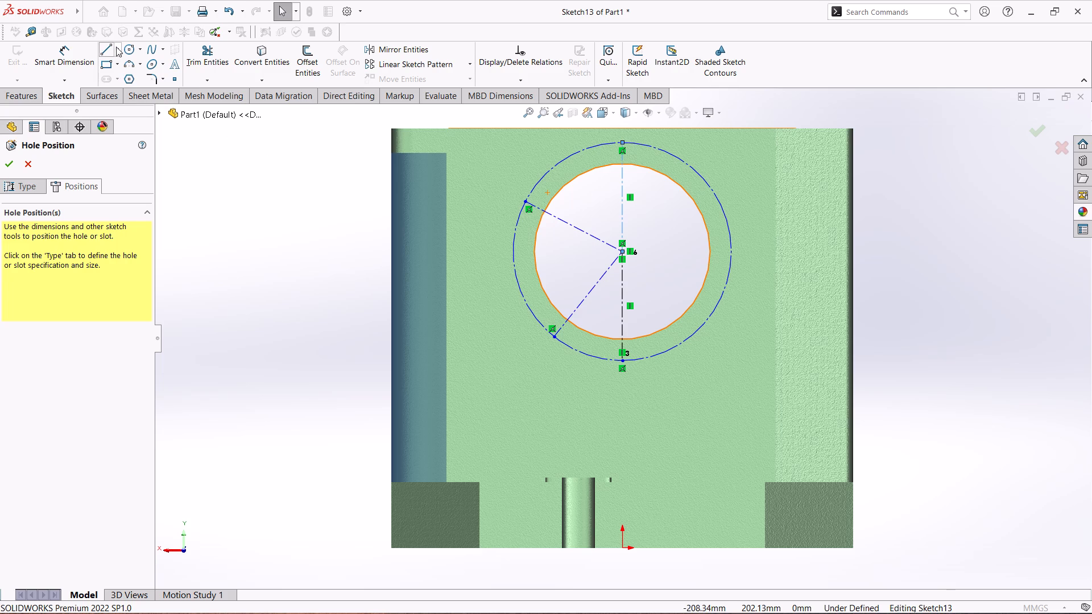
Draw centerlines from the construction circle's upper-right arc to its centre and from the centre to its lower-right arc.
click(118, 47)
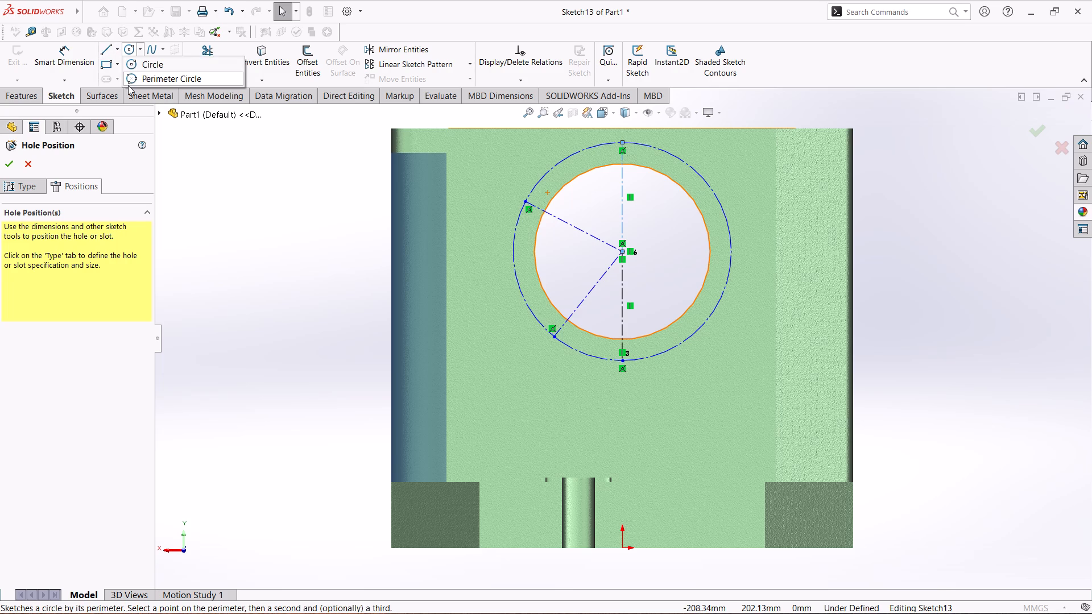
click(121, 49)
click(119, 51)
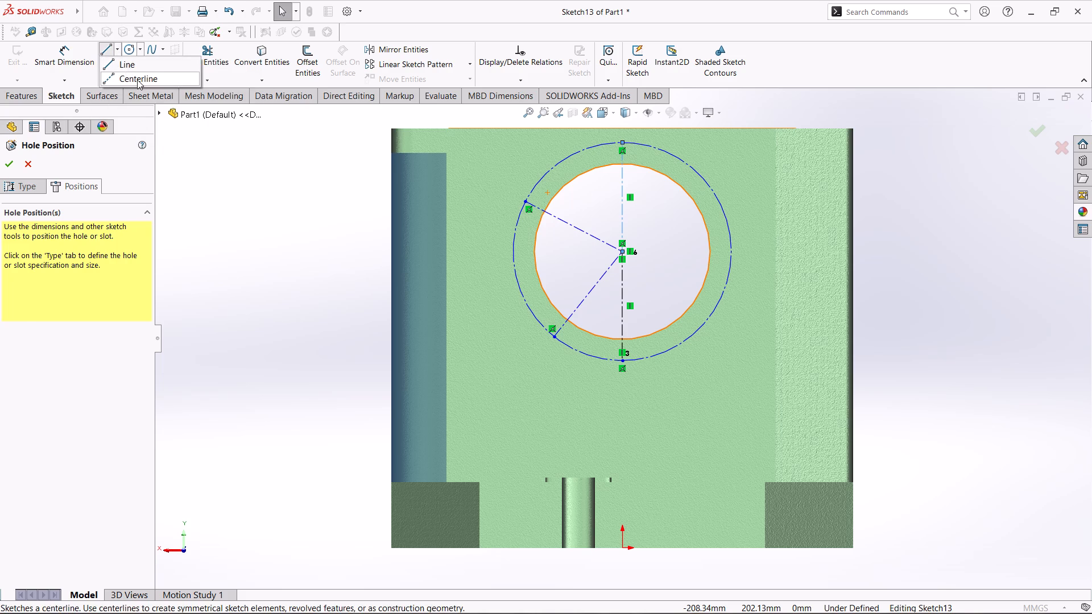
click(137, 80)
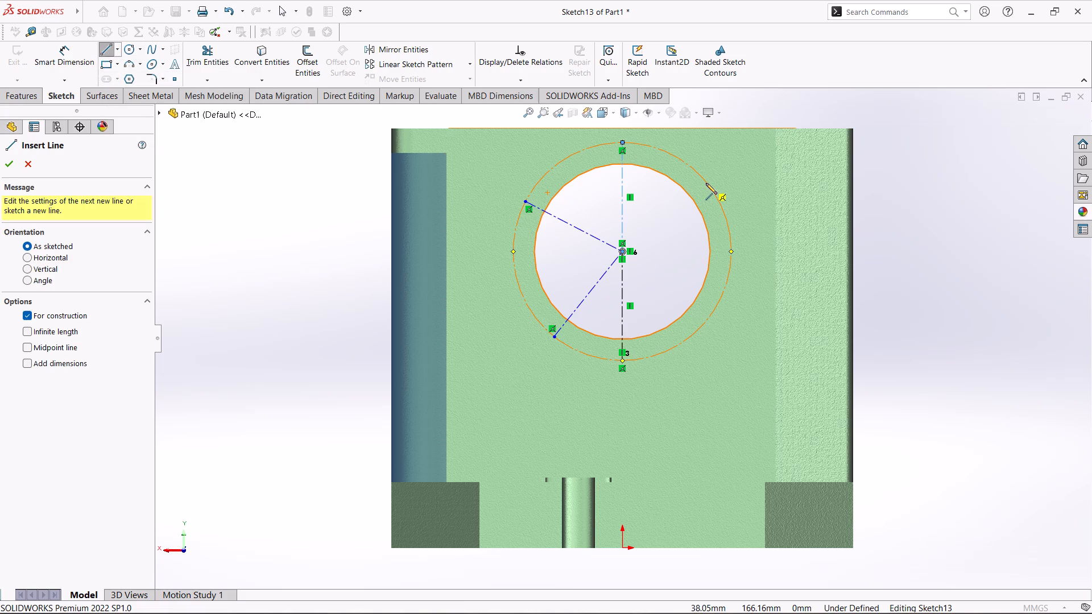
click(706, 183)
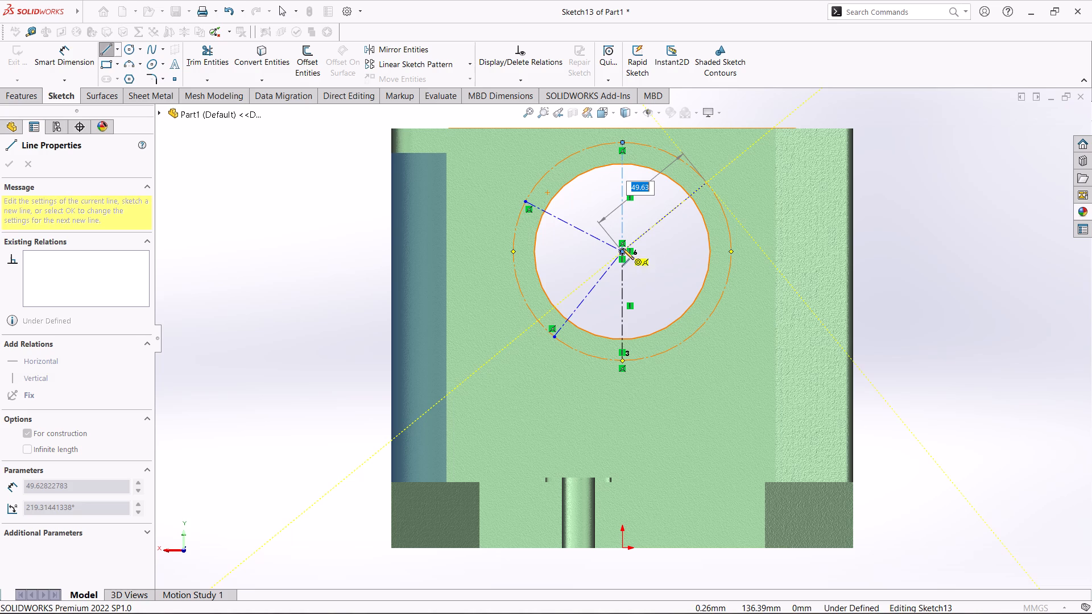
click(622, 249)
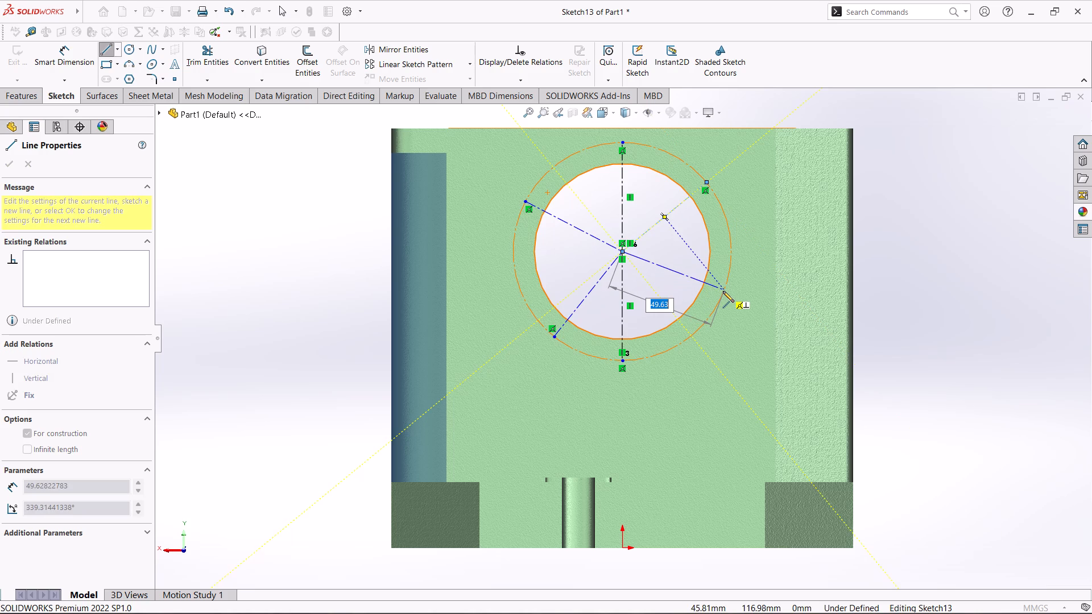
click(723, 291)
key(Escape)
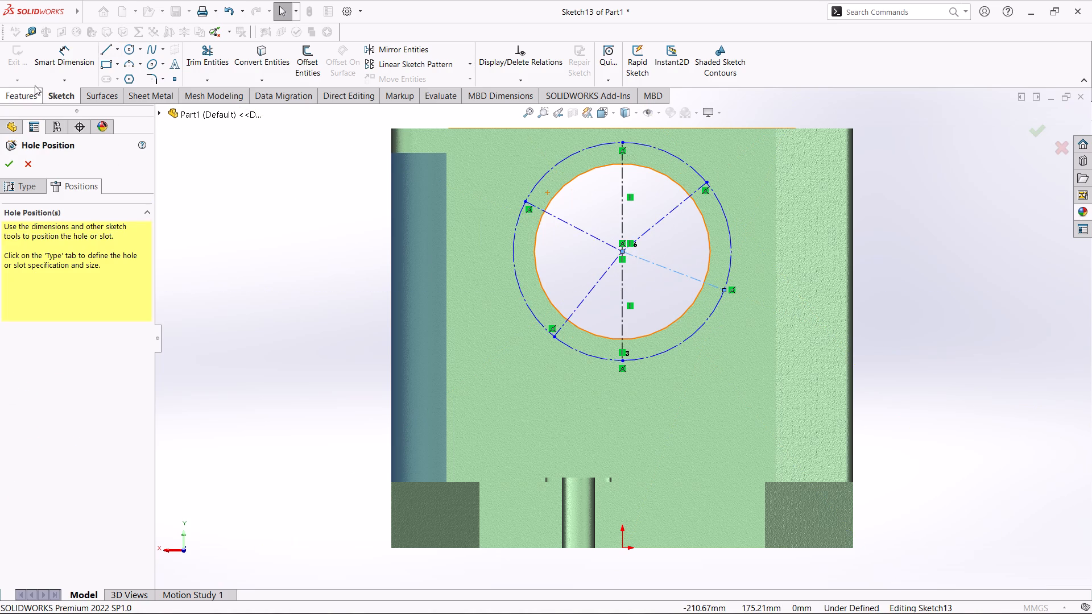
Dimension the construction circle's diameter as 110 mm.
click(65, 59)
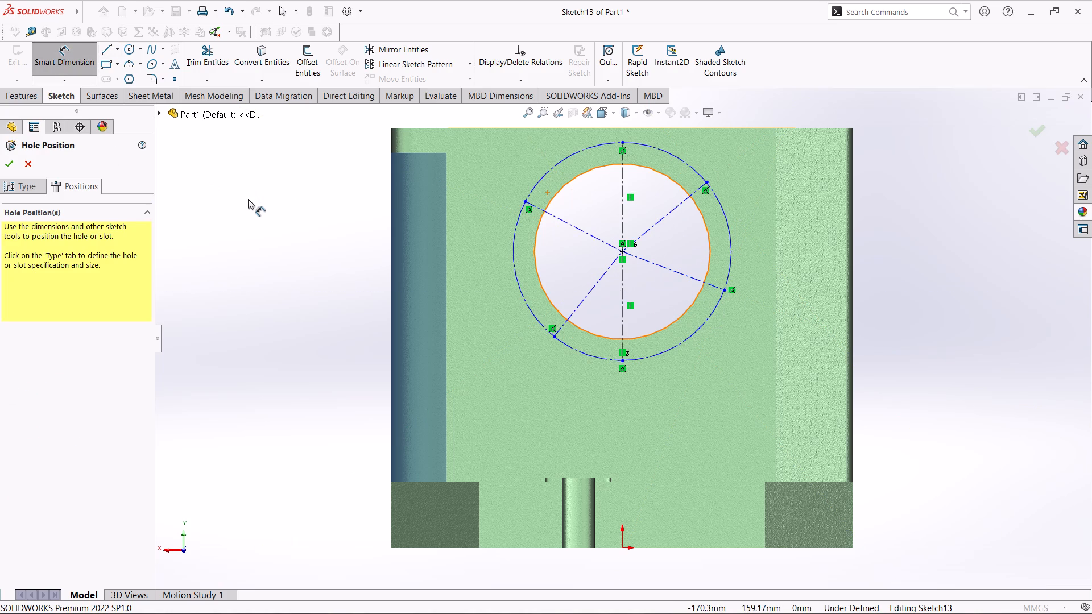
click(516, 281)
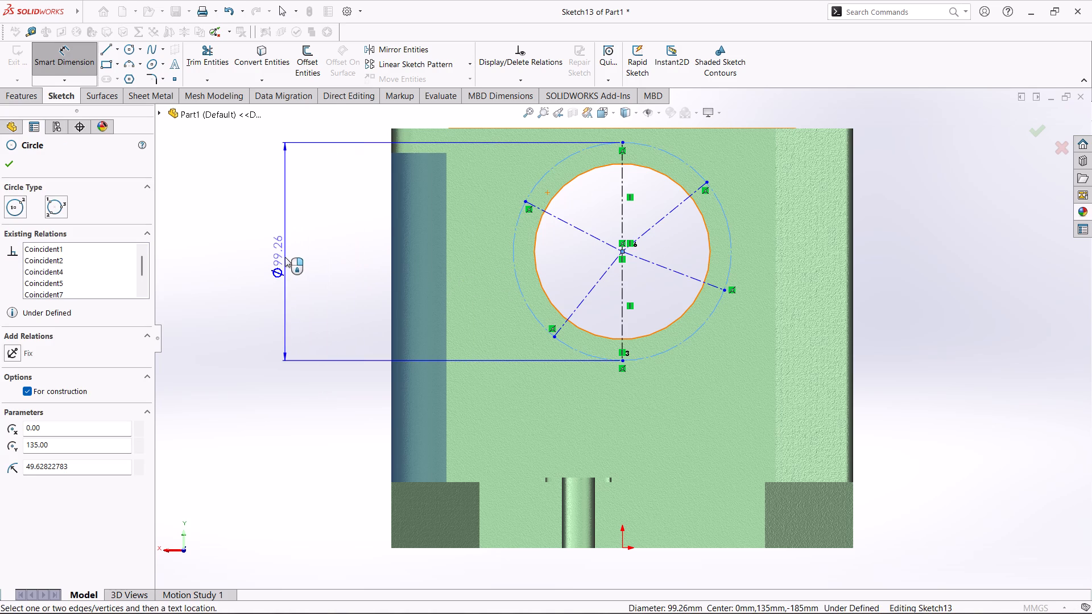
click(286, 256)
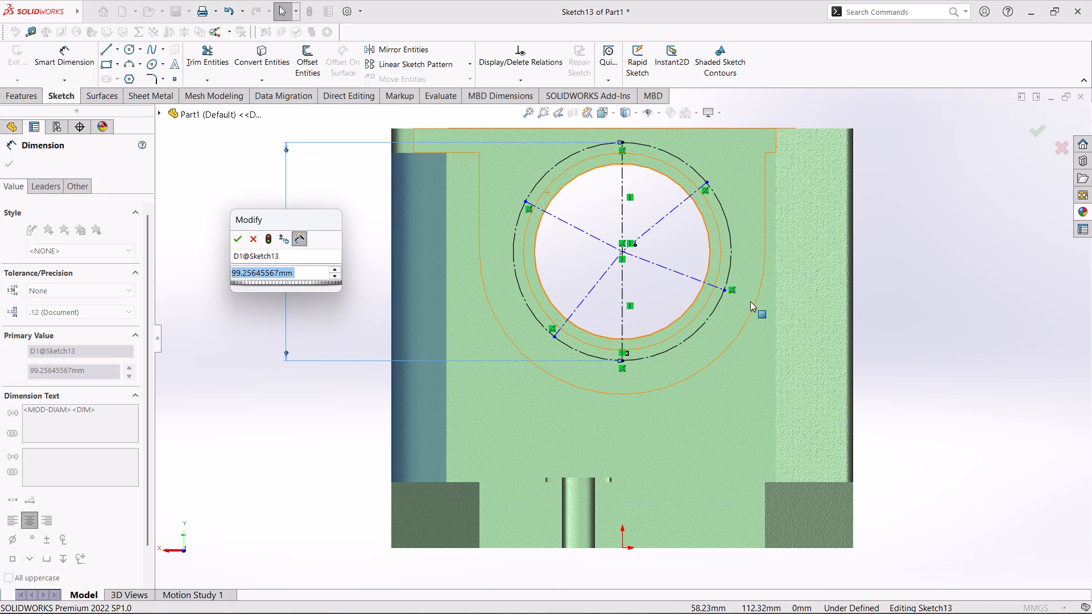
text(110)
key(Return)
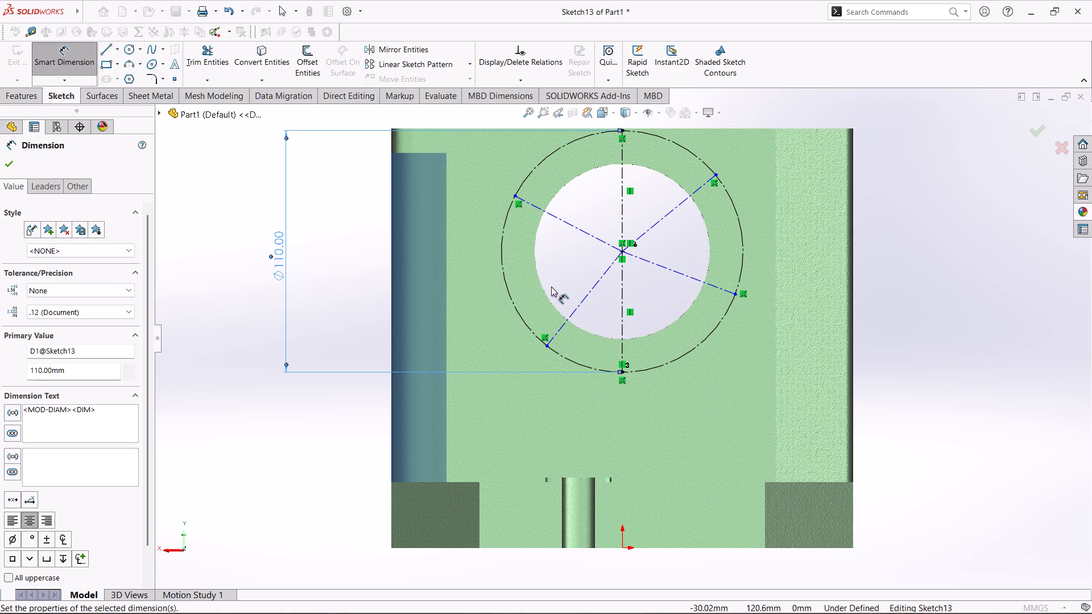
Dimension the angle between the lower-left slanted centerline and the lower vertical centerline as 45°.
click(574, 308)
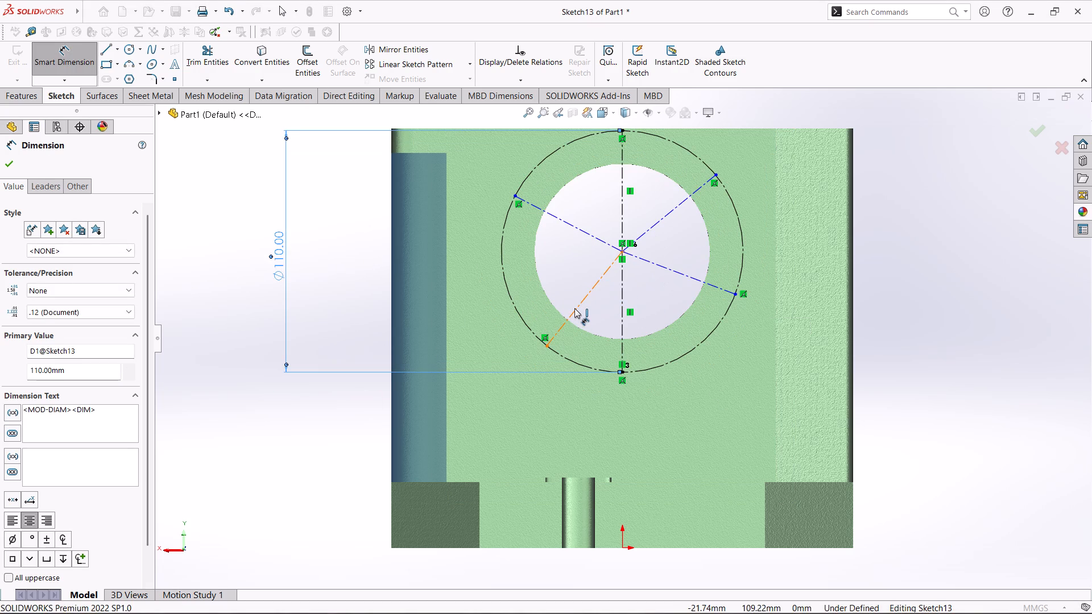
click(621, 319)
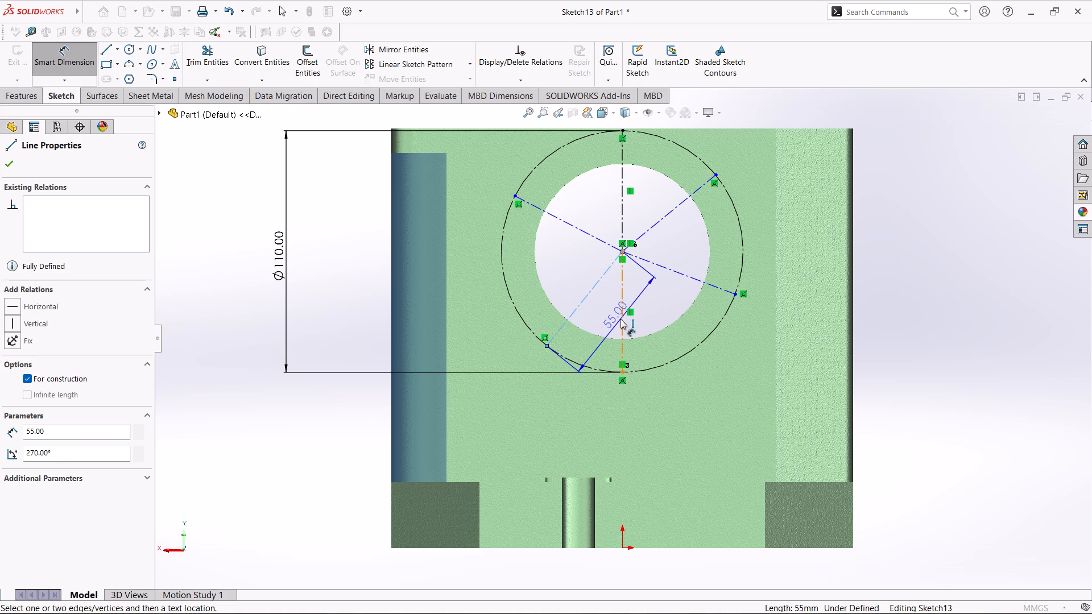
click(581, 346)
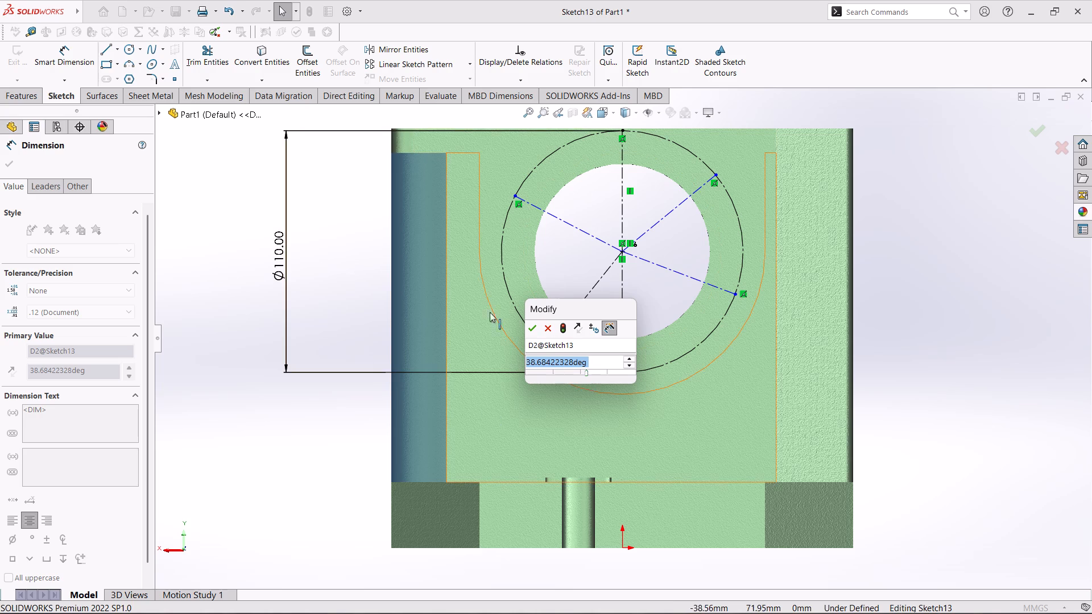
scroll(737, 316, down, 1)
scroll(737, 316, up, 1)
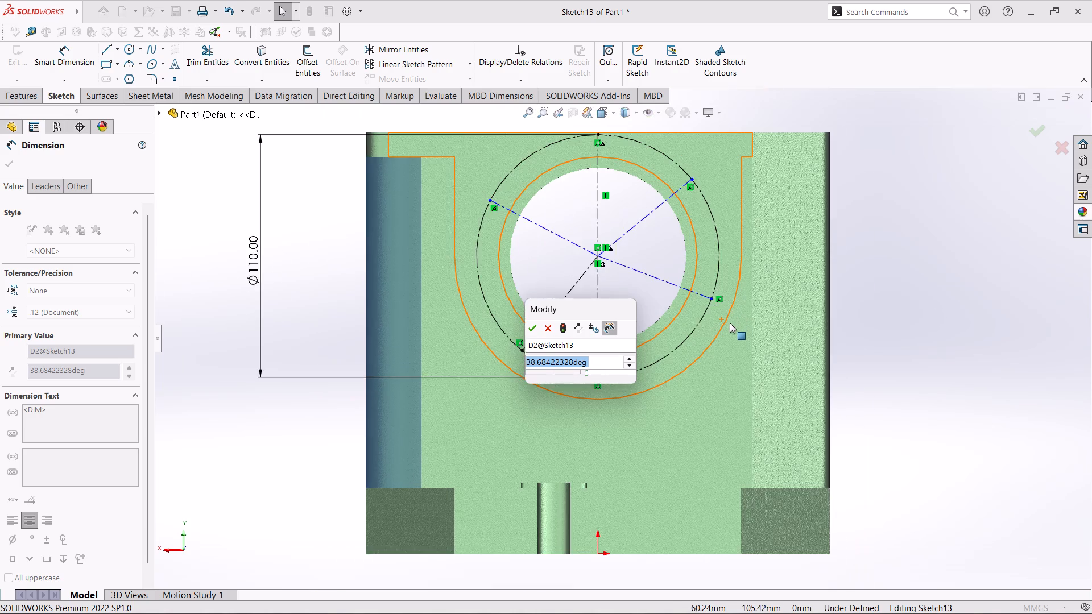
scroll(730, 323, down, 1)
scroll(729, 324, up, 1)
scroll(729, 324, down, 1)
scroll(726, 326, up, 1)
scroll(725, 326, down, 1)
scroll(725, 326, up, 1)
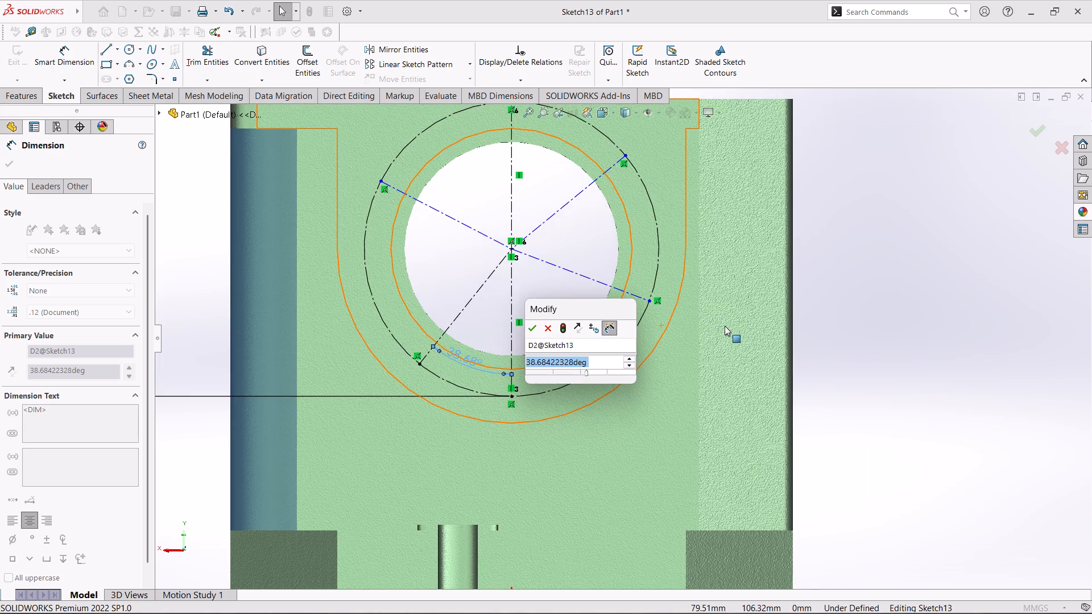
scroll(407, 275, down, 1)
scroll(407, 276, up, 1)
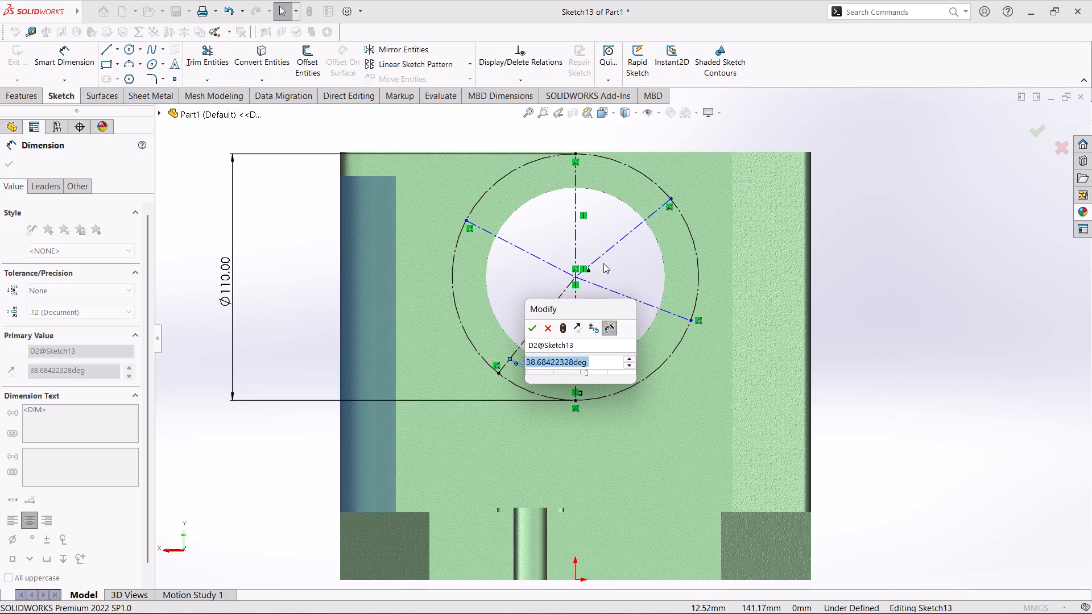
scroll(603, 263, down, 1)
scroll(603, 263, up, 1)
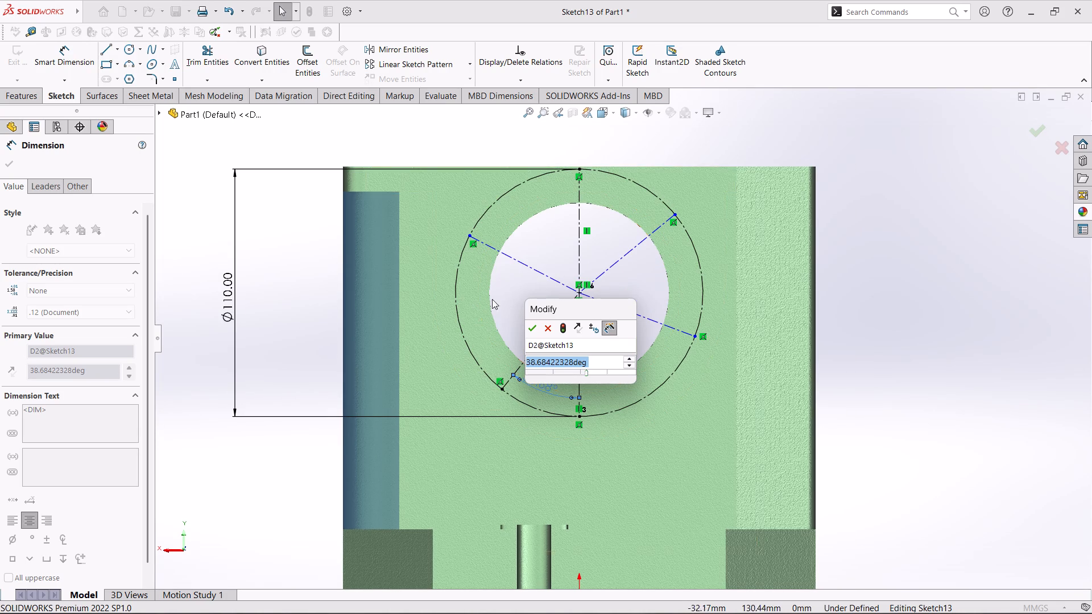
scroll(465, 298, down, 1)
scroll(466, 297, up, 1)
scroll(466, 297, down, 1)
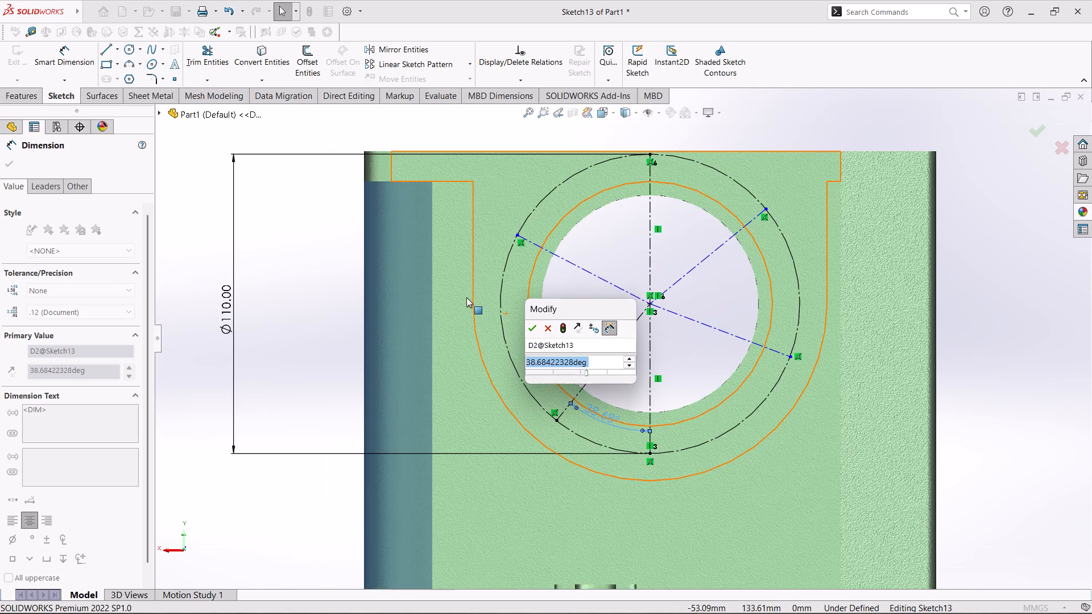
scroll(466, 297, up, 1)
scroll(466, 299, down, 1)
scroll(466, 299, up, 1)
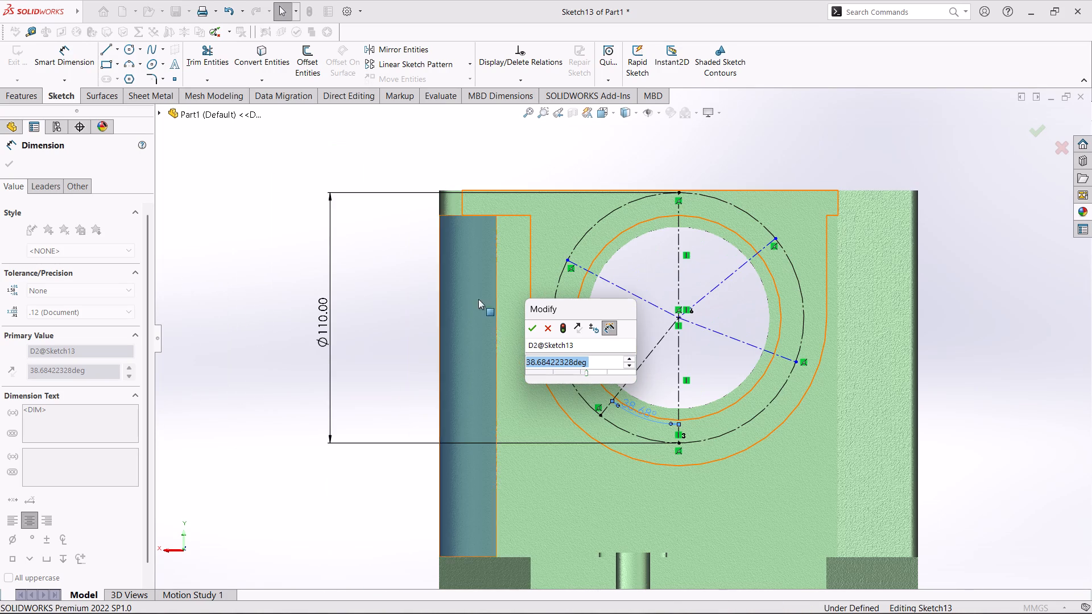
scroll(657, 302, down, 1)
scroll(657, 304, up, 1)
scroll(634, 306, down, 1)
scroll(632, 306, up, 1)
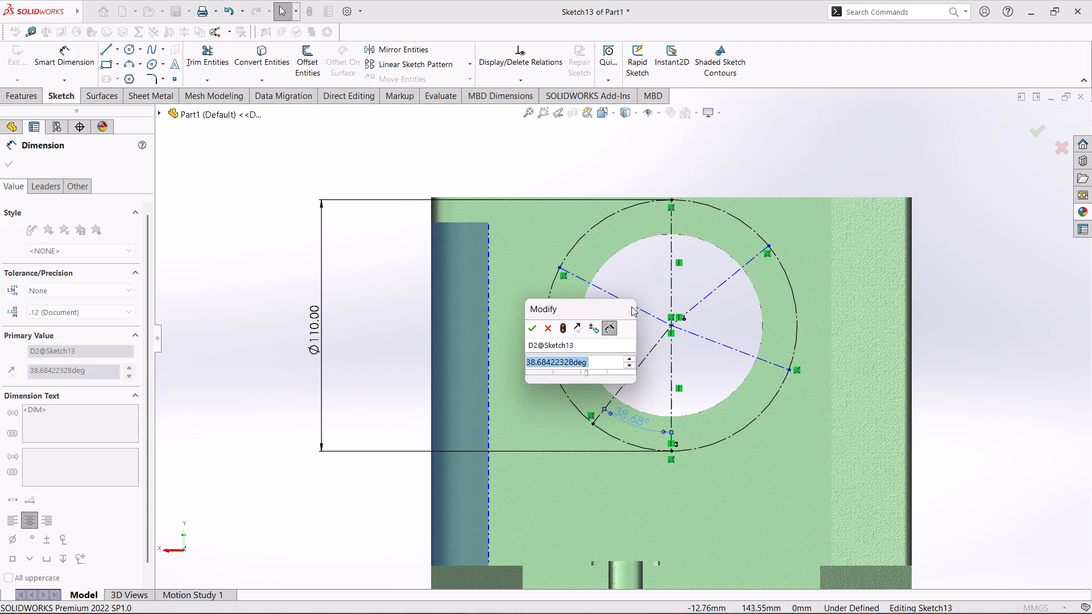
scroll(630, 308, down, 4)
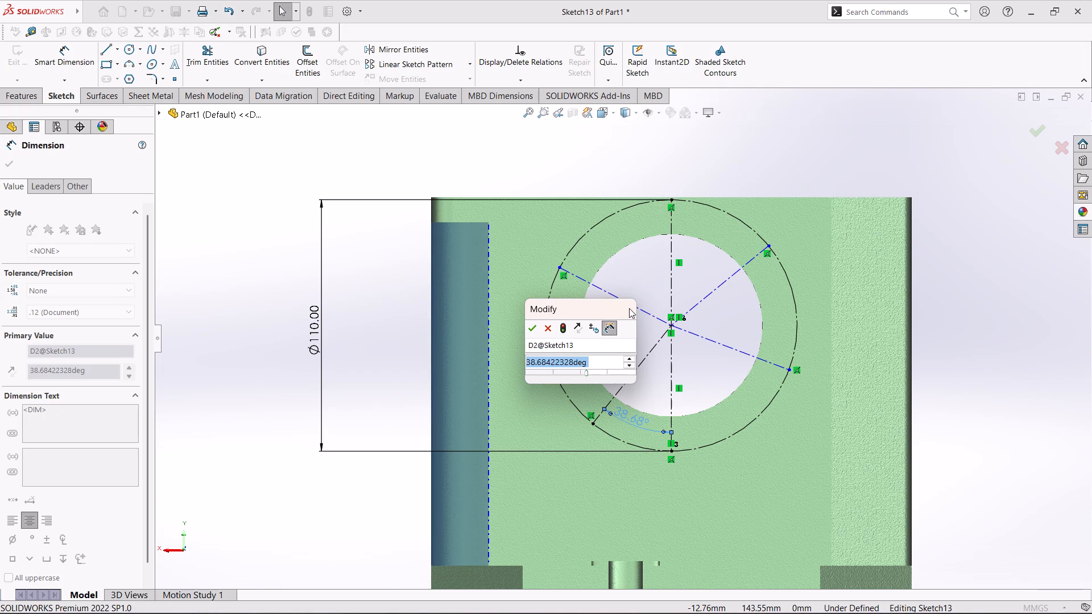
scroll(629, 308, down, 1)
scroll(750, 309, down, 5)
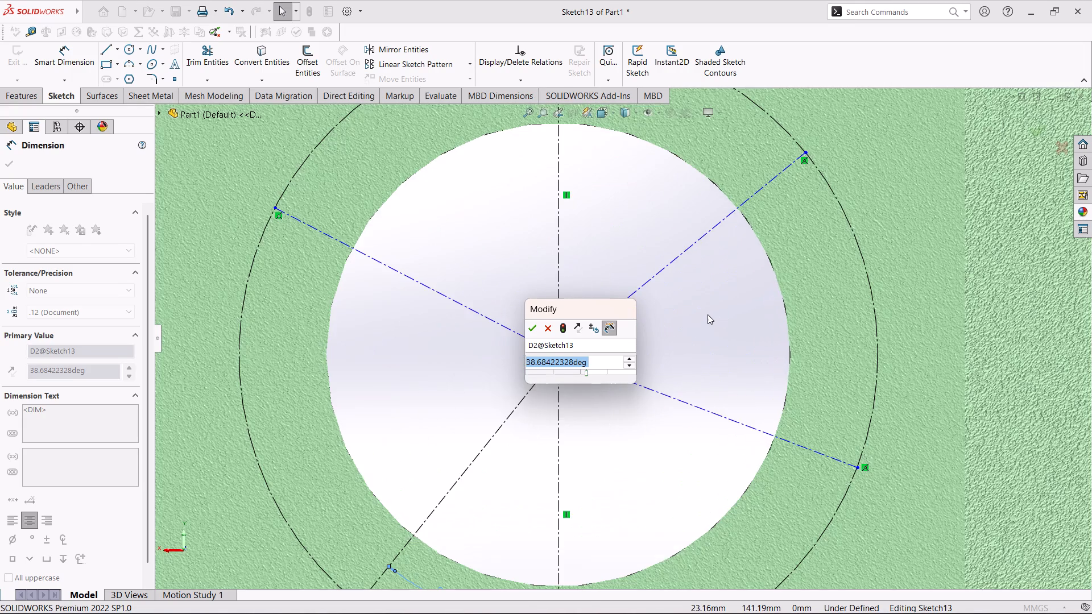
scroll(707, 314, down, 1)
scroll(705, 314, up, 5)
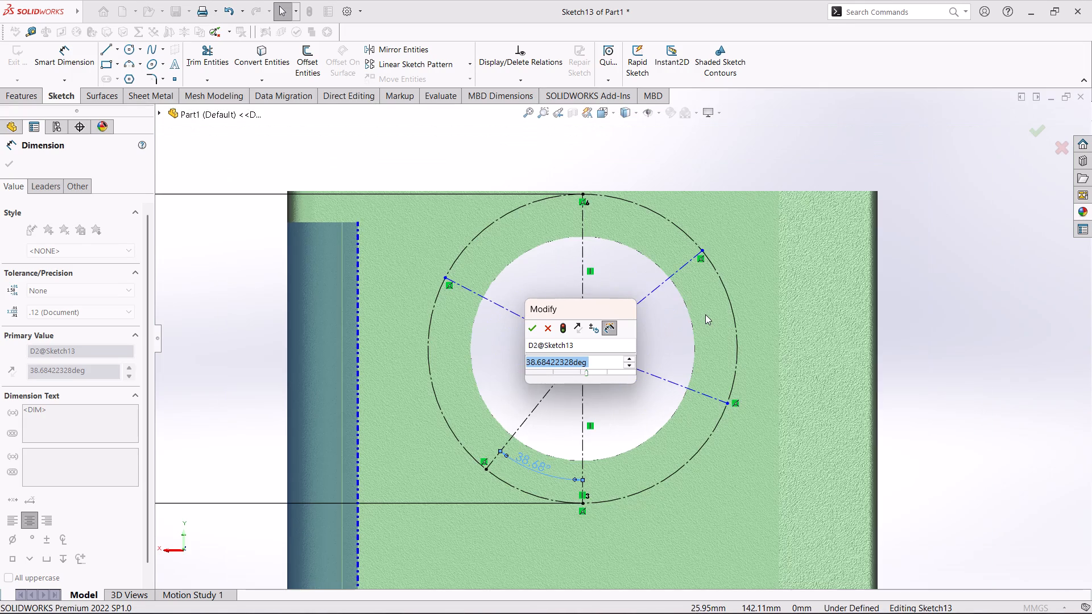
scroll(705, 314, up, 2)
scroll(622, 416, up, 1)
scroll(613, 398, down, 1)
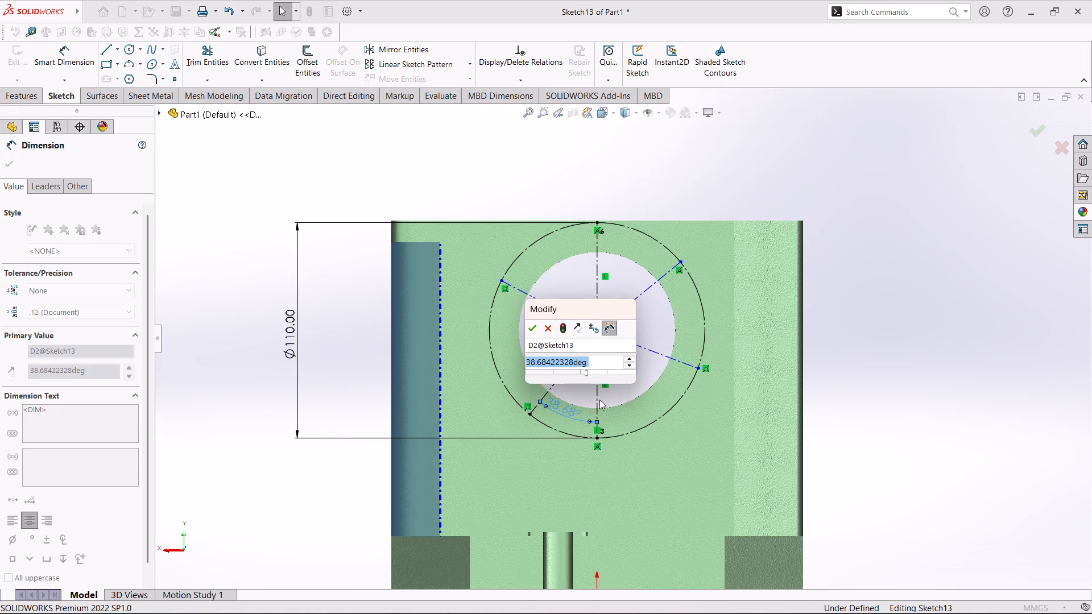
text(45)
key(Return)
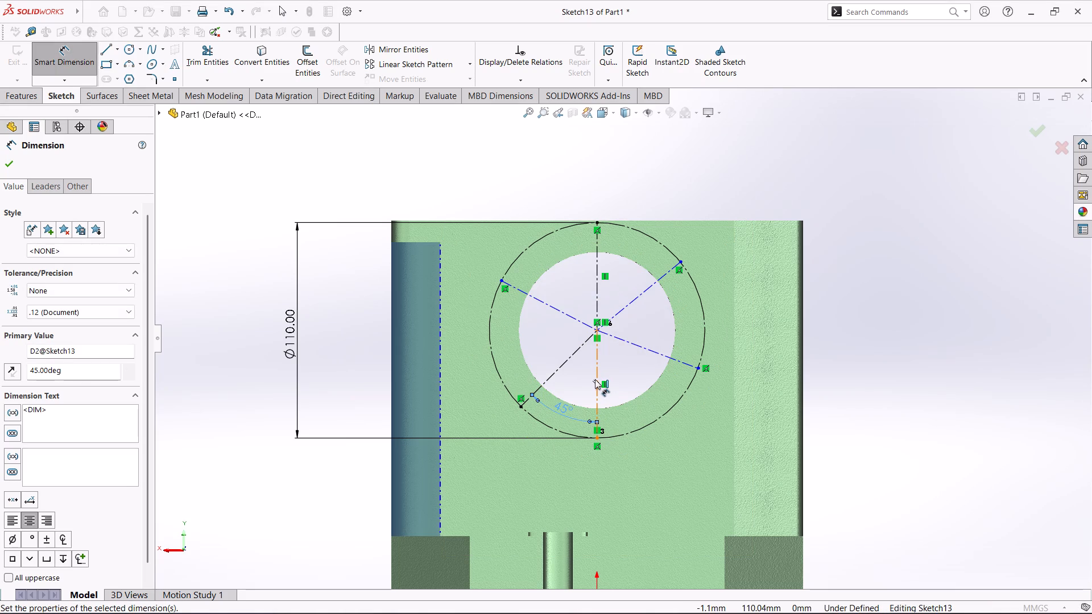
Dimension the angle between the lower vertical centerline and the lower-right slanted centerline as 45°.
click(595, 379)
click(651, 350)
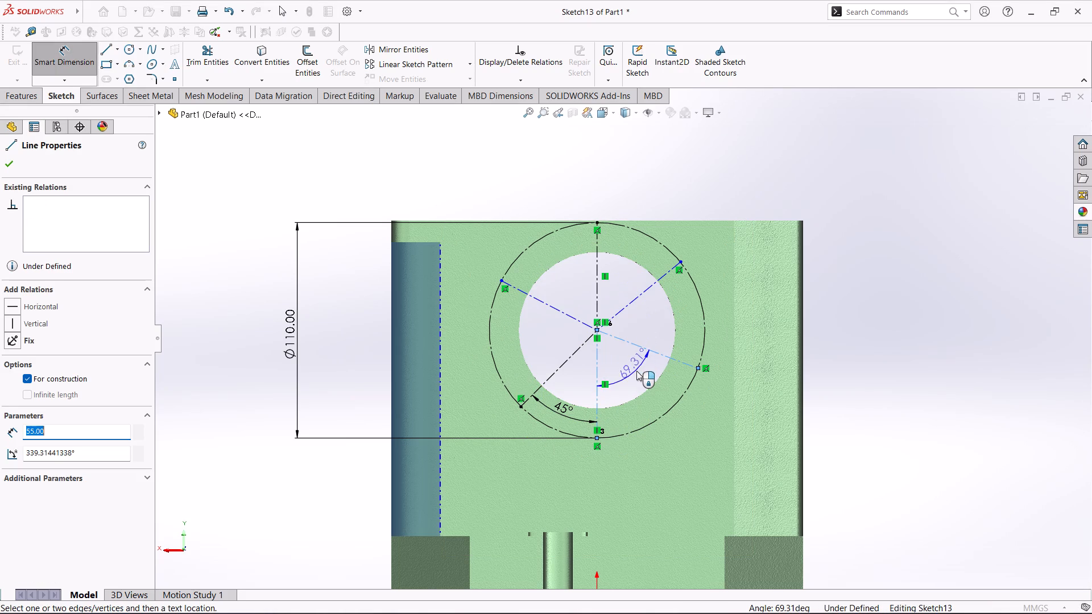
text(45)
key(Return)
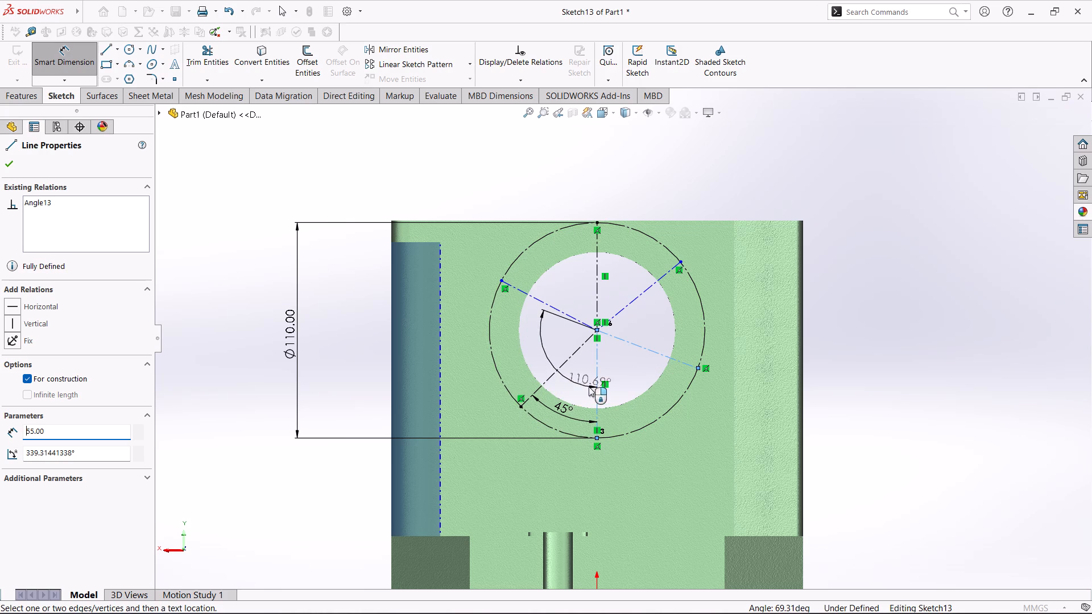
click(632, 366)
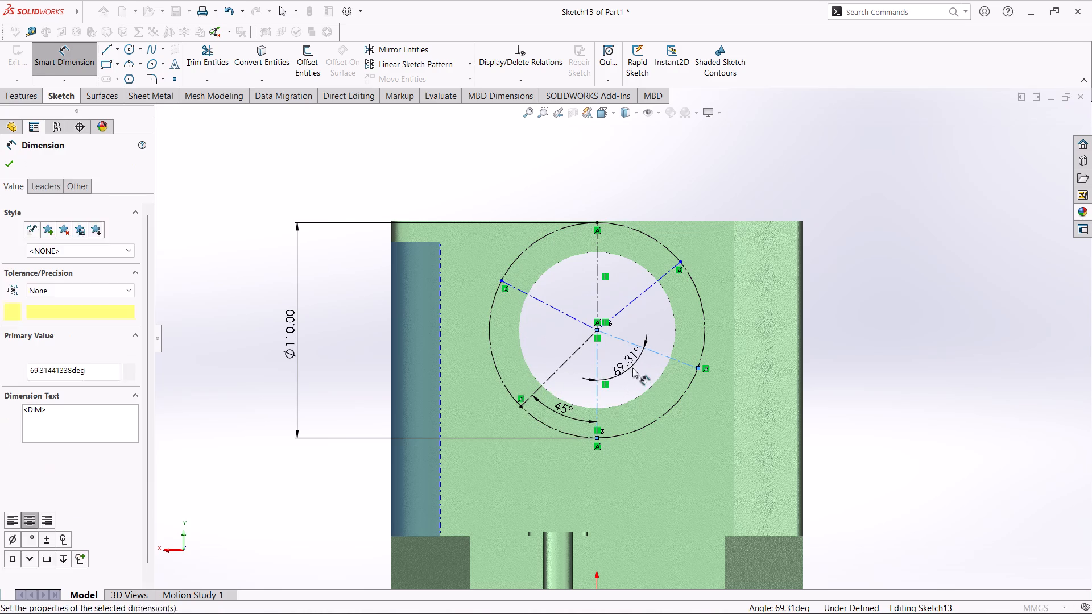
text(45)
key(Return)
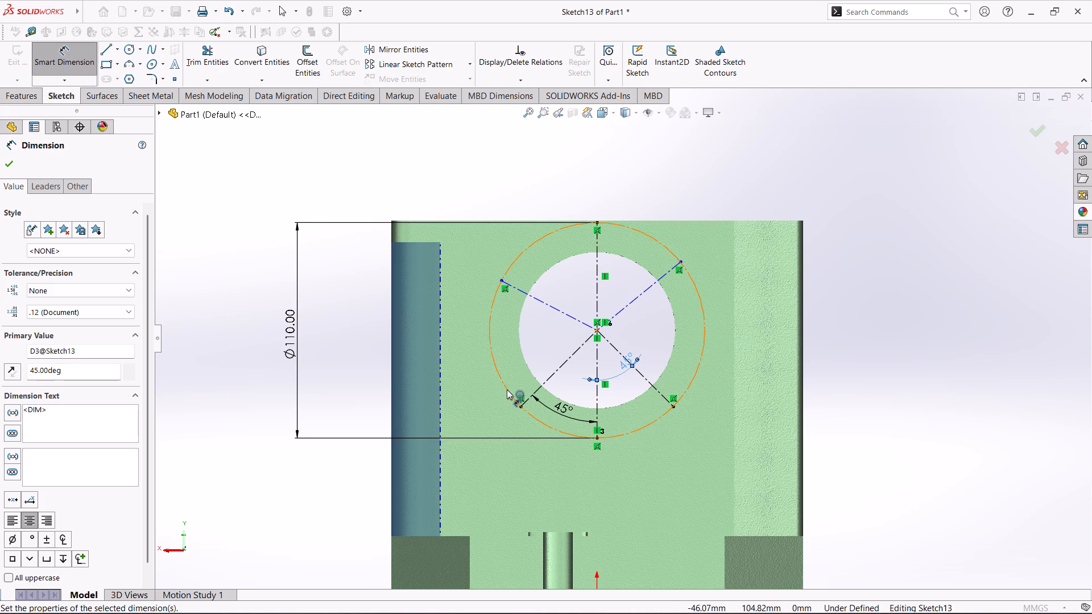
Dimension the angle between the upper vertical centerline and the upper-right slanted centerline as 65°.
click(597, 292)
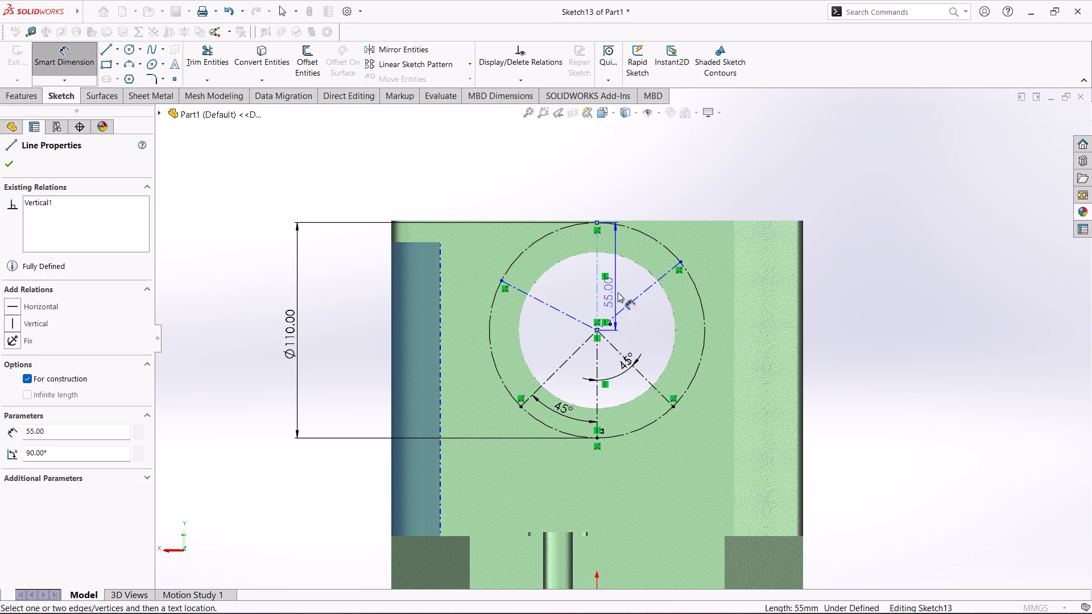
click(634, 298)
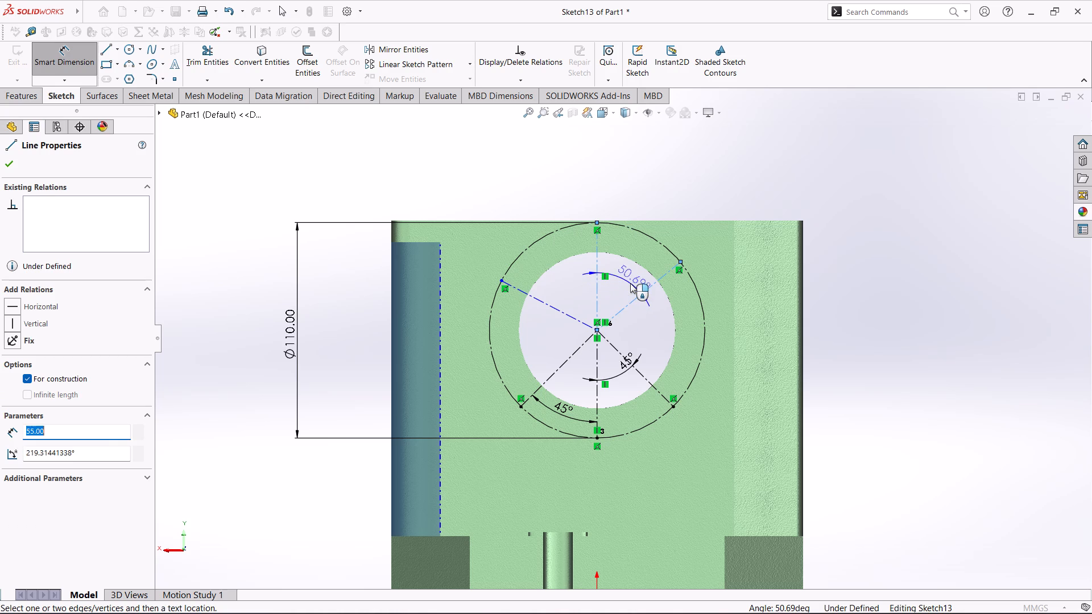
click(630, 283)
text(65)
key(Return)
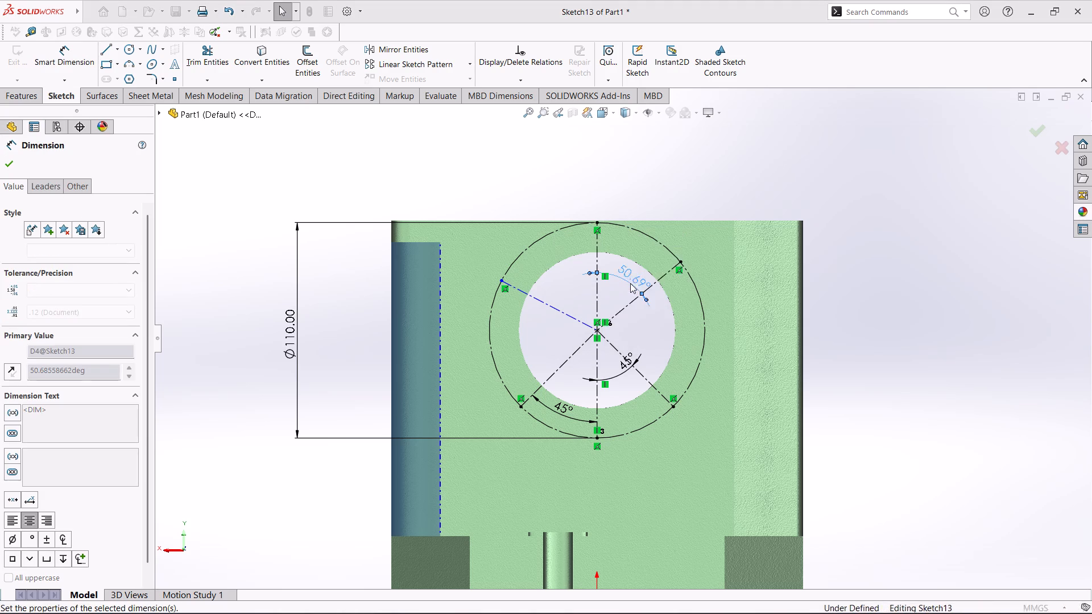
Dimension the angle between the upper vertical centerline and the upper-left slanted centerline as 55°.
click(598, 288)
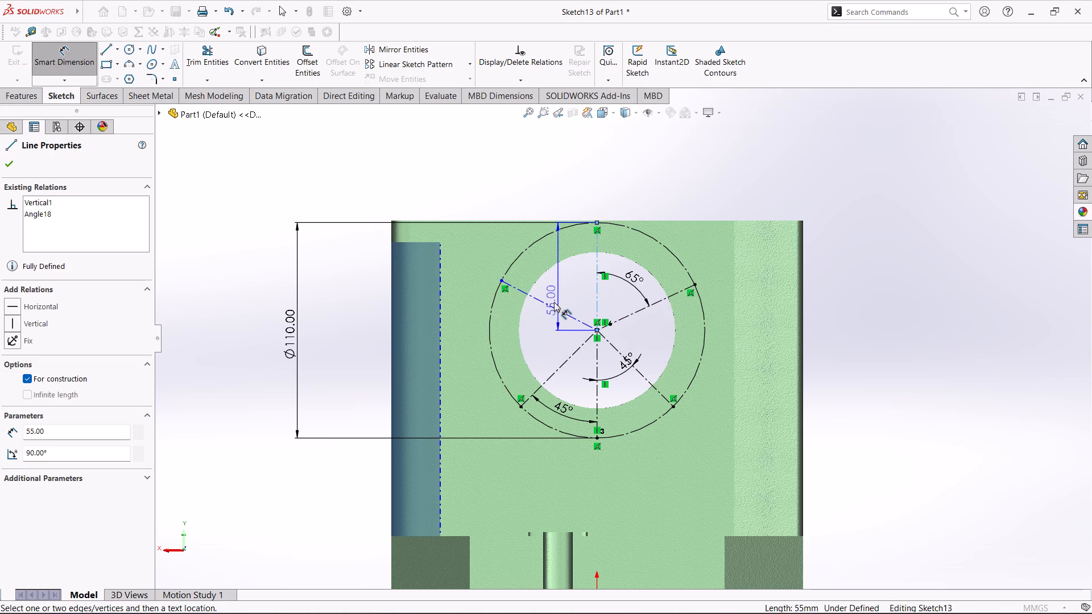
click(552, 305)
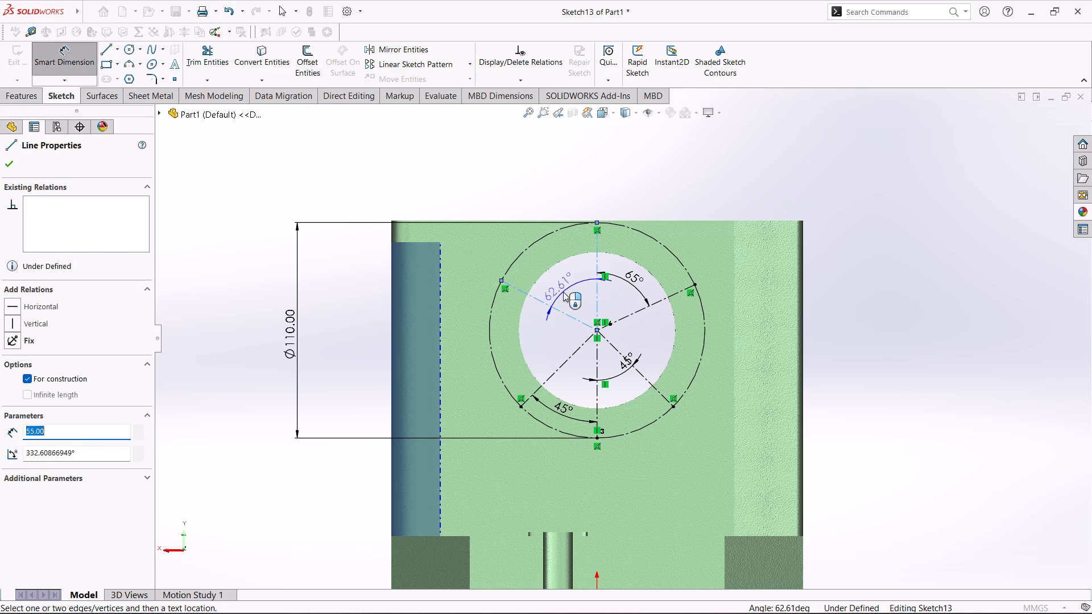
click(563, 292)
text(55)
key(Return)
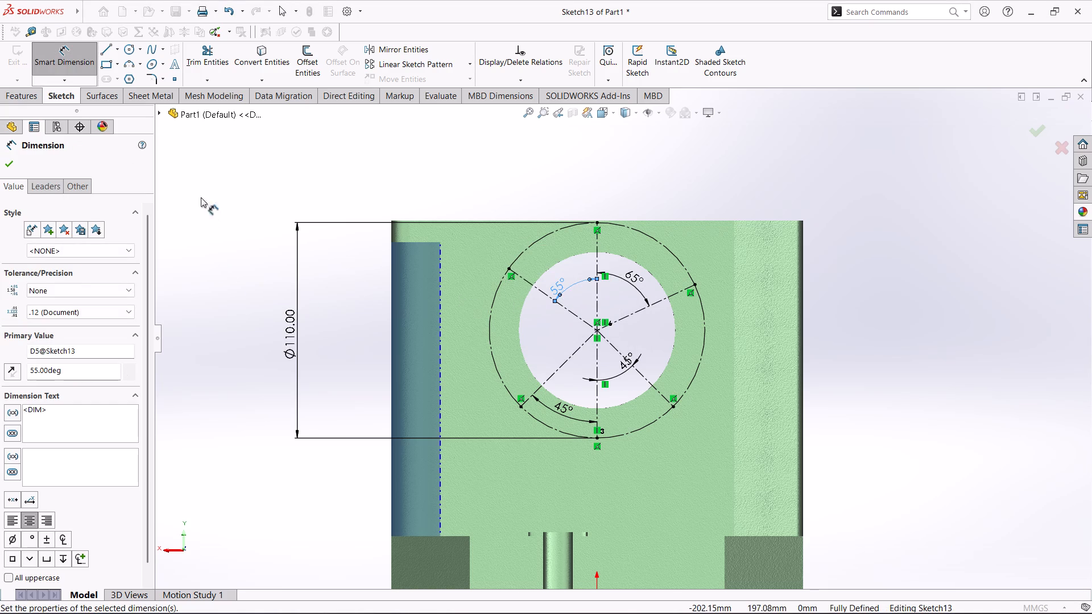
Place M8 tapped holes at the four slanted centerlines' endpoints on the 110 mm construction circle and finish the hole feature.
click(173, 85)
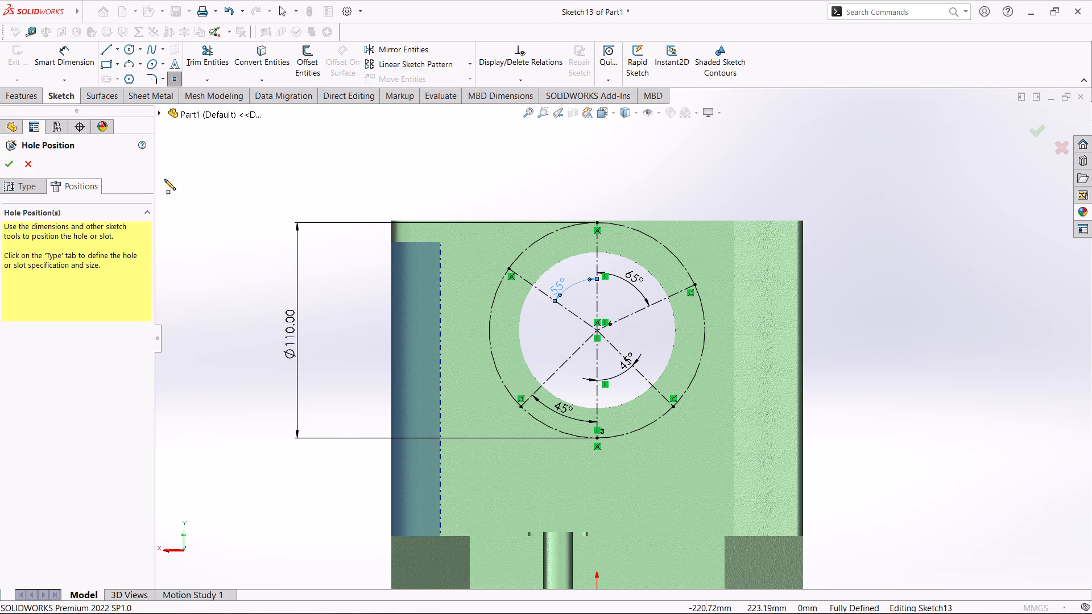
click(508, 268)
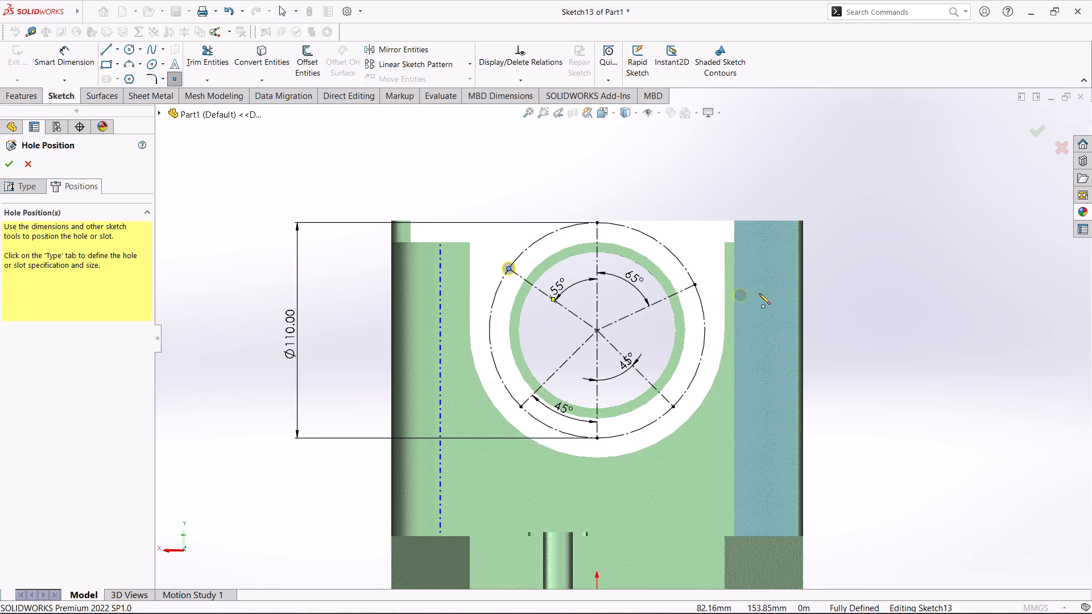
click(696, 286)
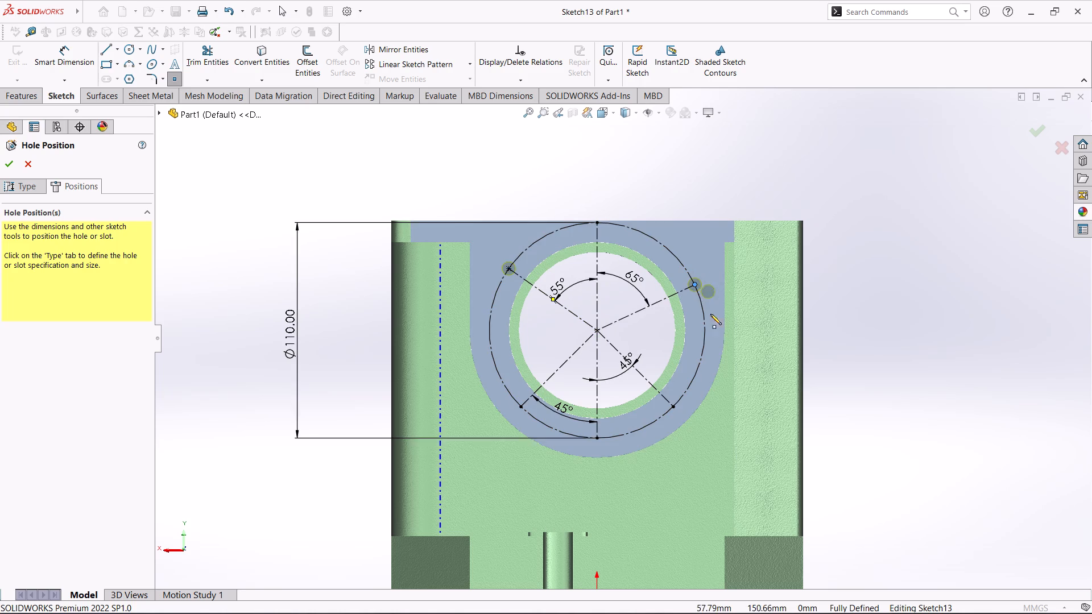
click(672, 406)
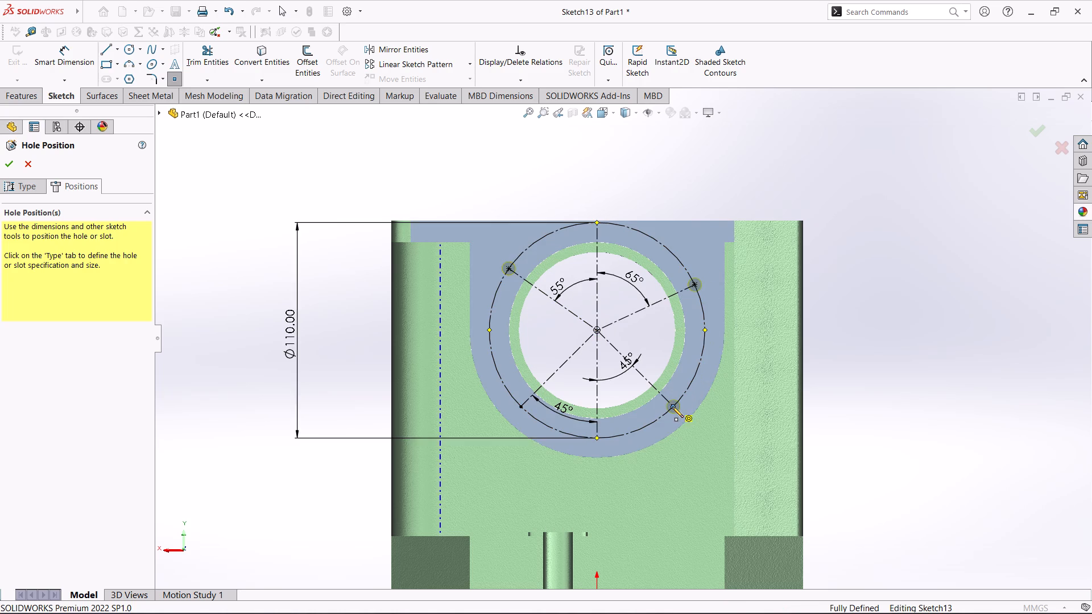
click(519, 406)
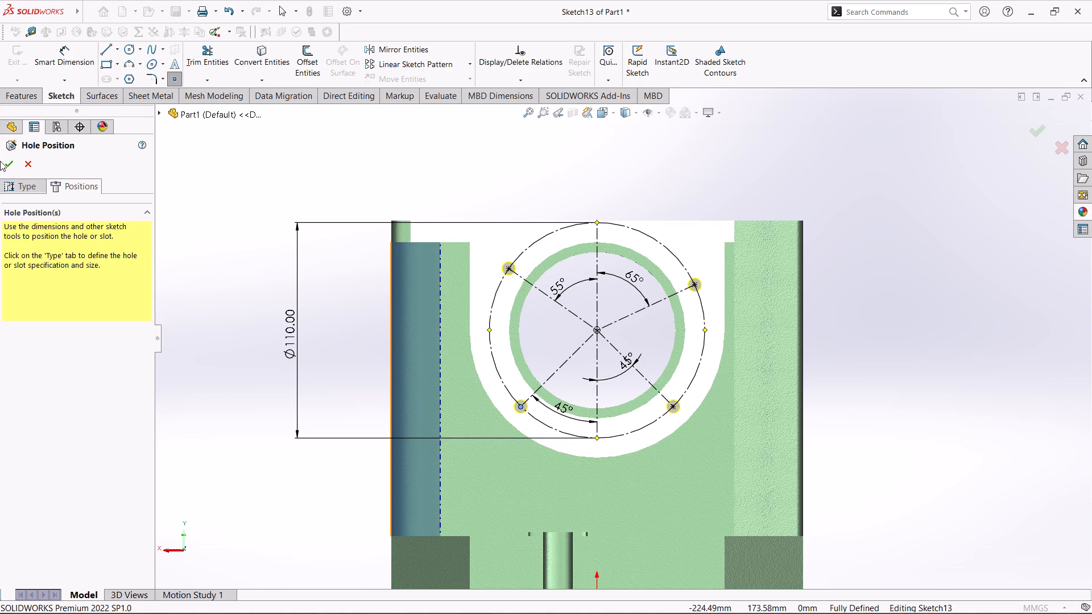
click(7, 163)
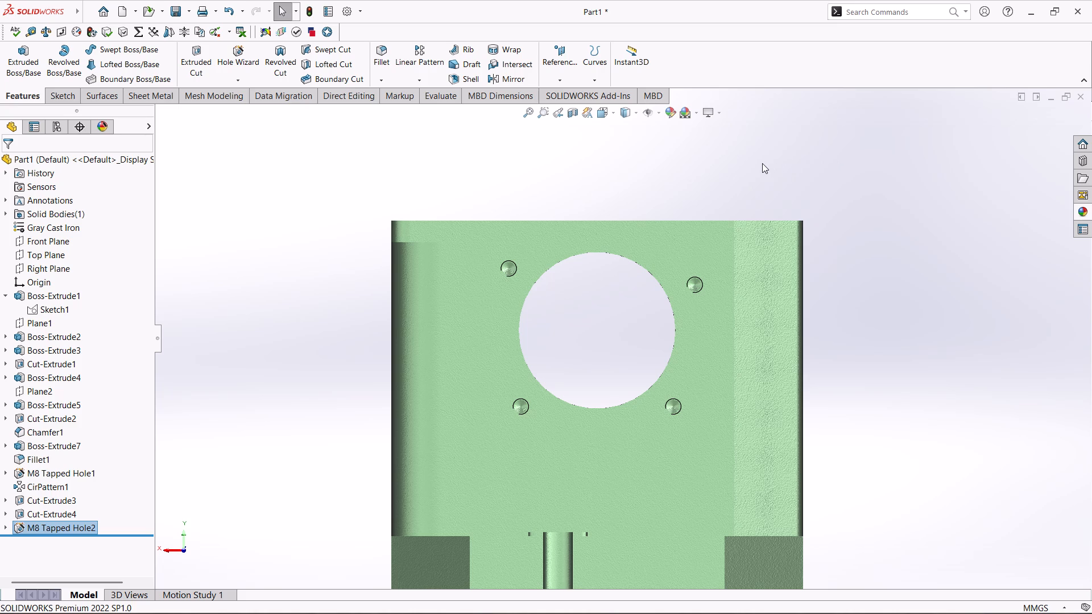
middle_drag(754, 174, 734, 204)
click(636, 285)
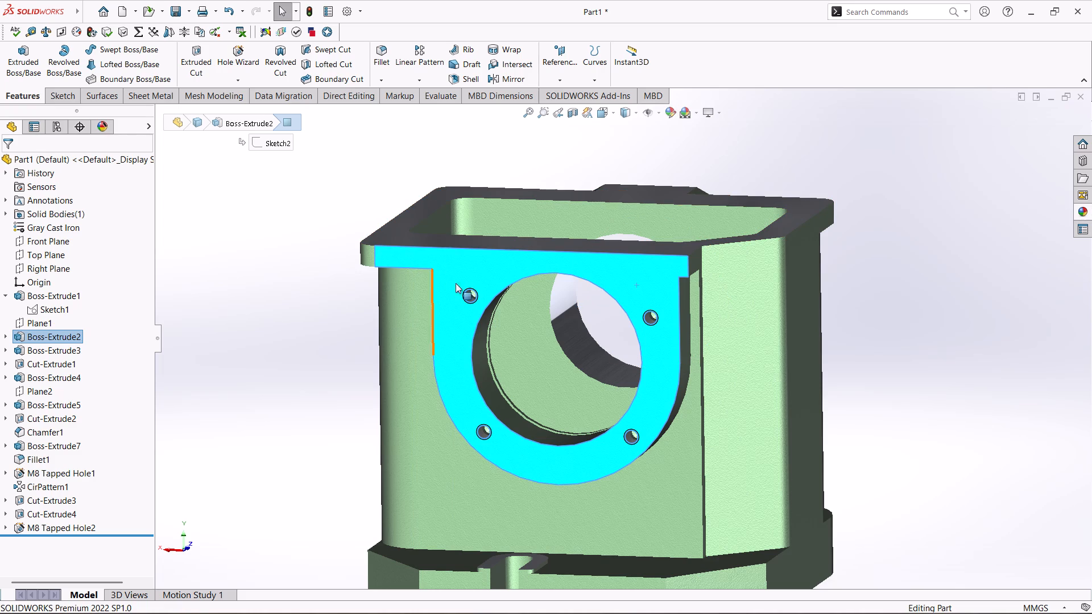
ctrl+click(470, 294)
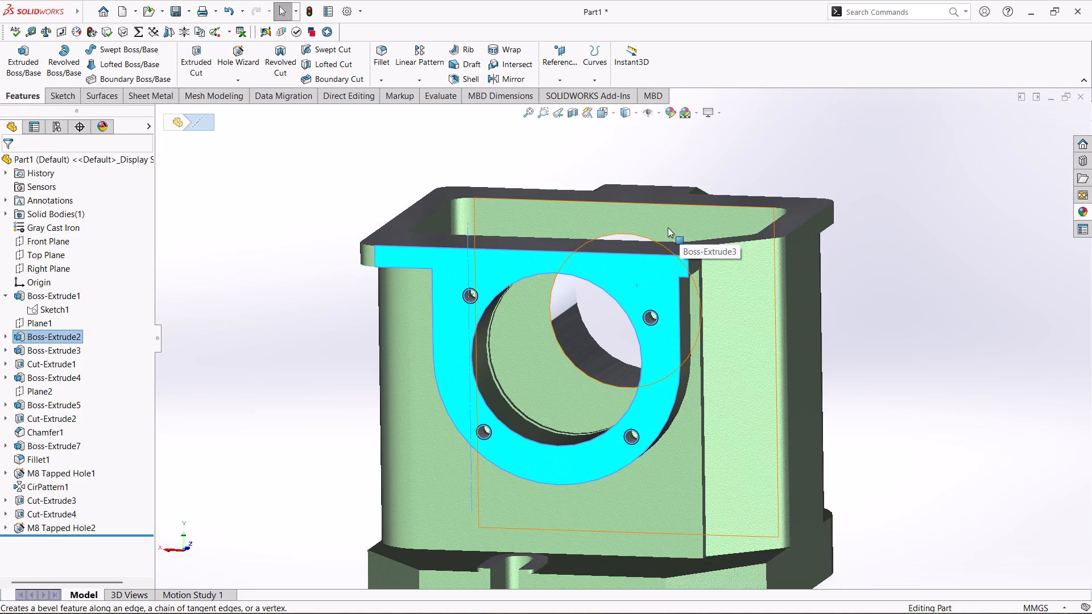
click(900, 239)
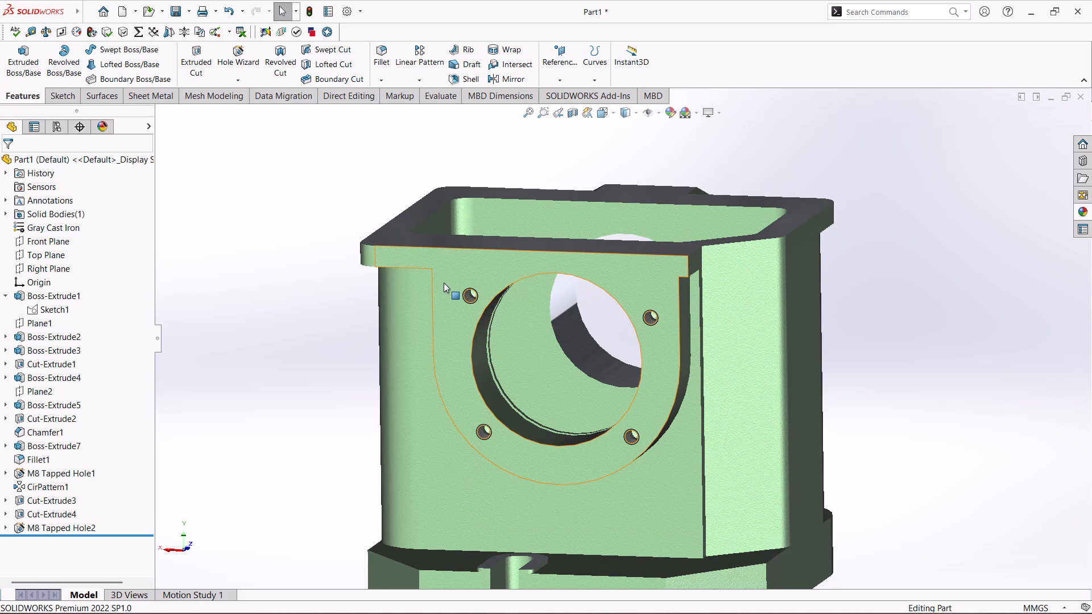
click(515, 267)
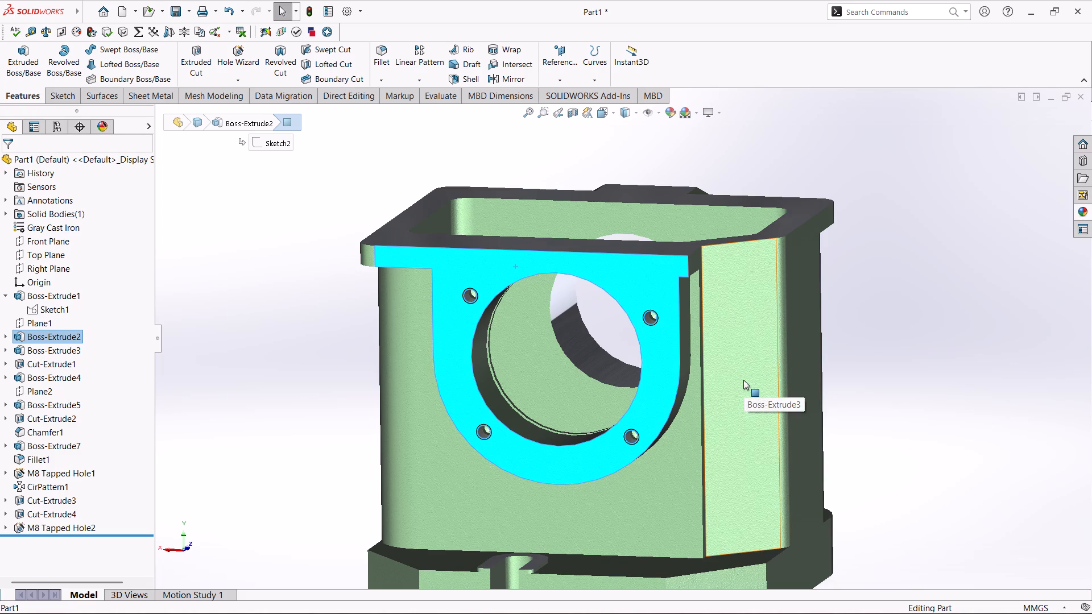
Apply the polished aluminum appearance to the boss's front mounting face, its bore wall and the bore's inner edge.
ctrl+click(506, 409)
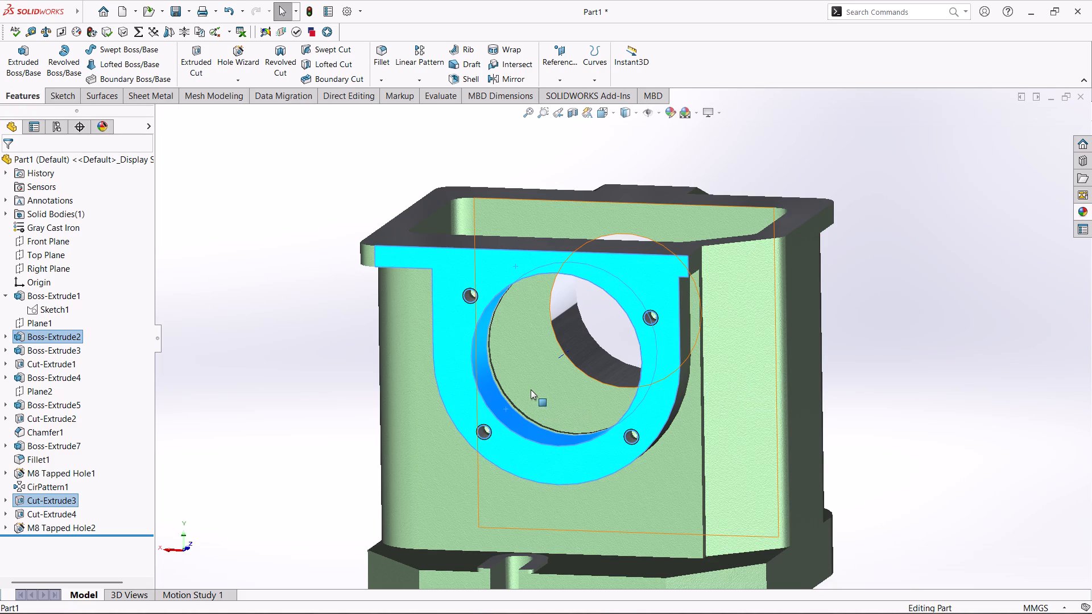
ctrl+middle_drag(531, 389, 534, 356)
scroll(530, 345, down, 1)
middle_drag(530, 345, 520, 370)
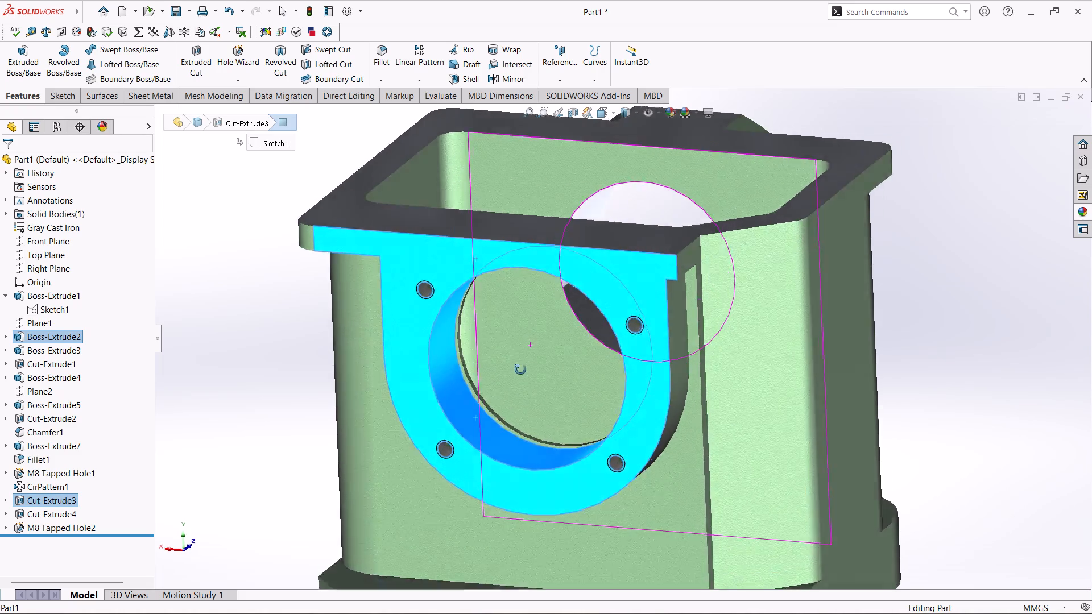
middle_drag(520, 370, 518, 401)
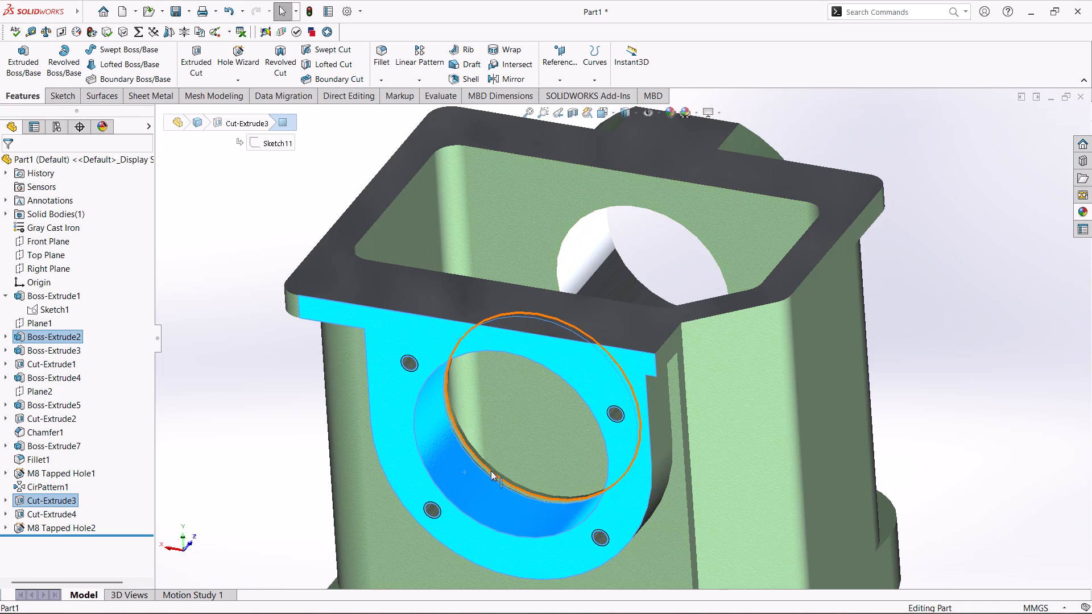
ctrl+click(491, 472)
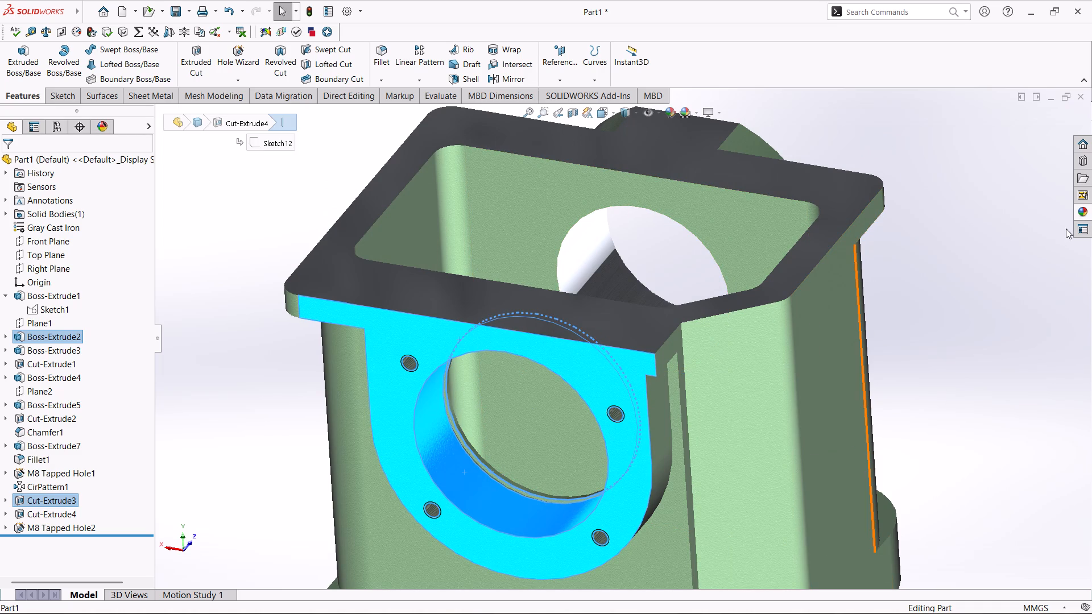
click(1082, 209)
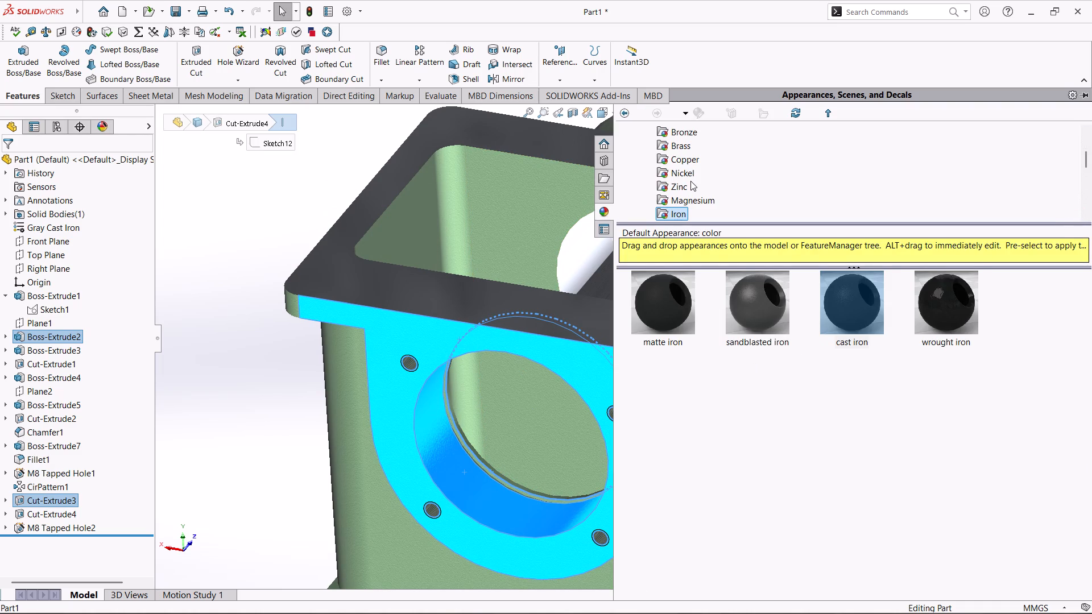
scroll(690, 181, up, 1)
click(684, 165)
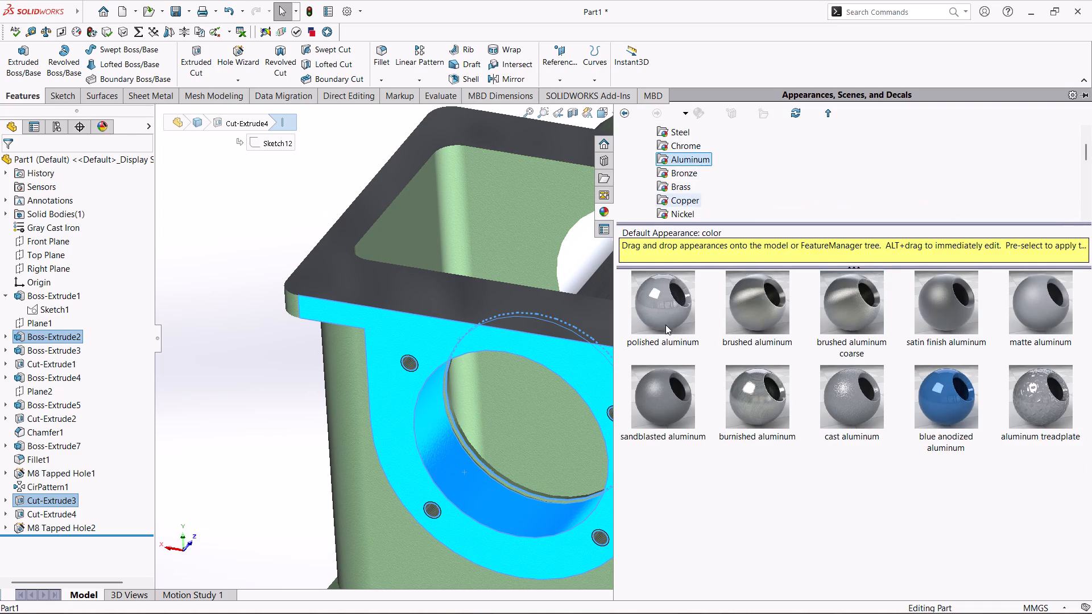
double_click(671, 306)
click(723, 505)
click(233, 434)
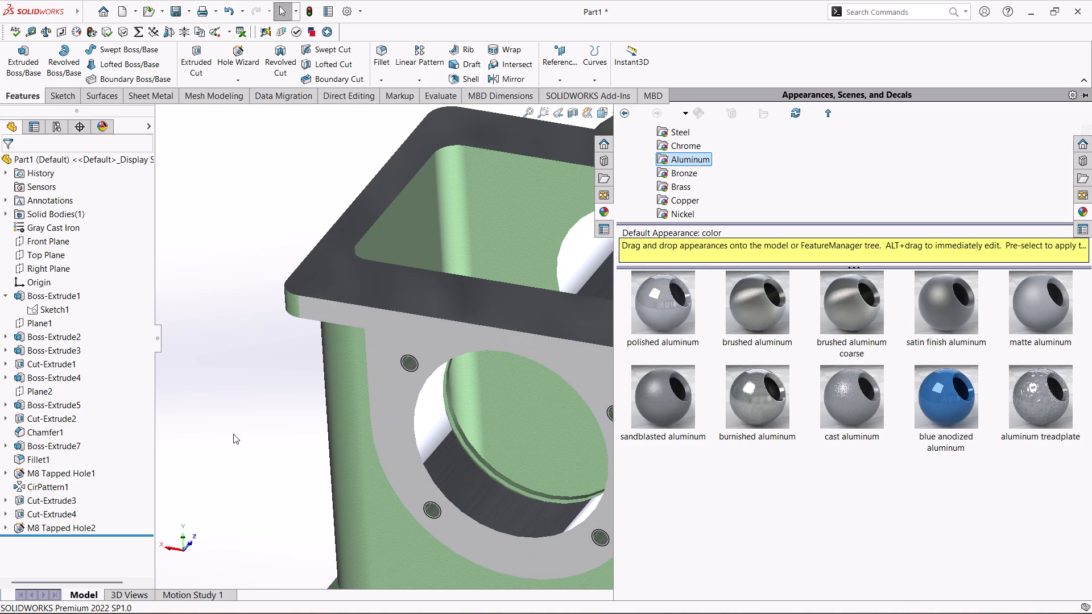
Apply the polished aluminum appearance to the top rim face of the housing.
middle_drag(455, 264, 446, 409)
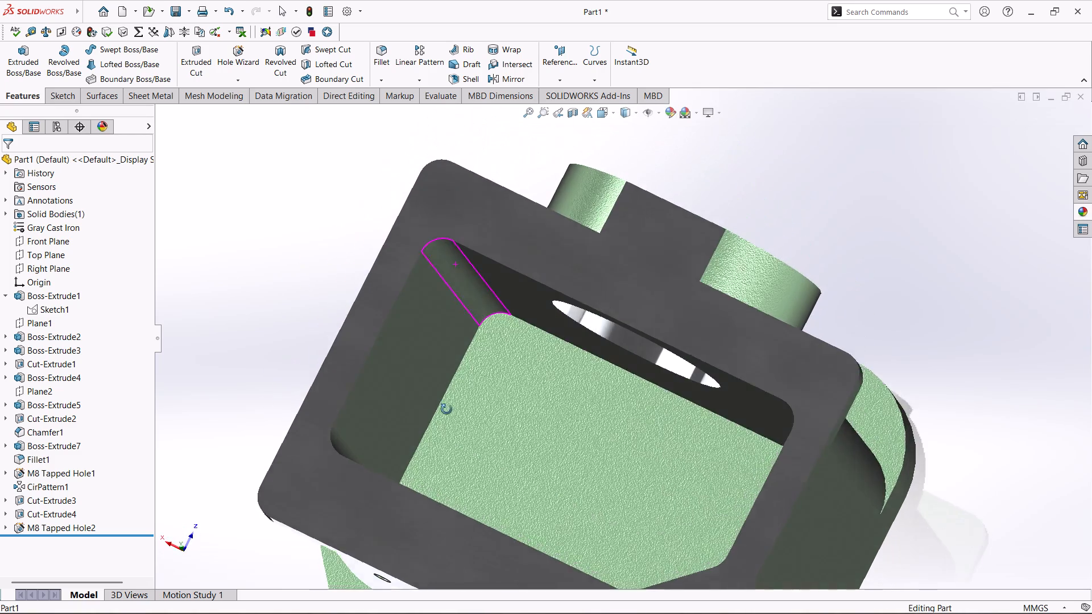
middle_drag(446, 409, 464, 312)
click(452, 372)
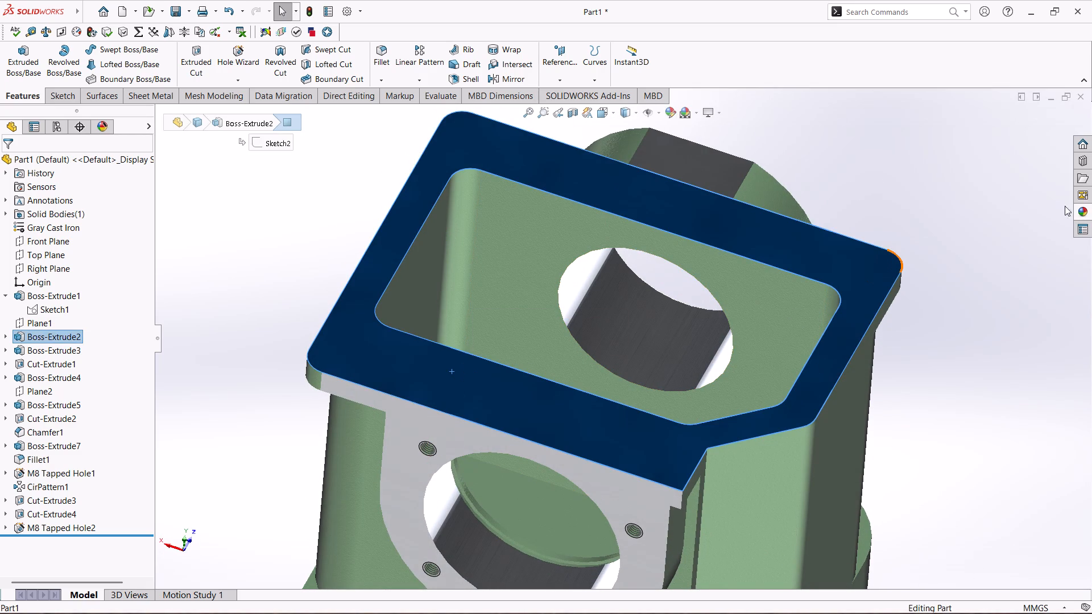
click(1083, 214)
double_click(667, 306)
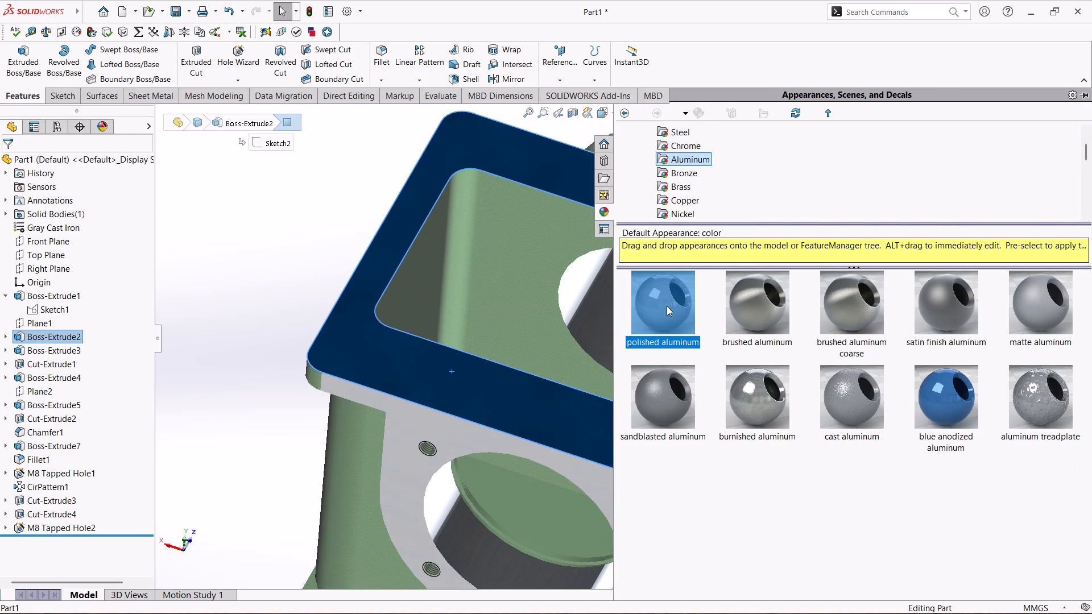
click(221, 380)
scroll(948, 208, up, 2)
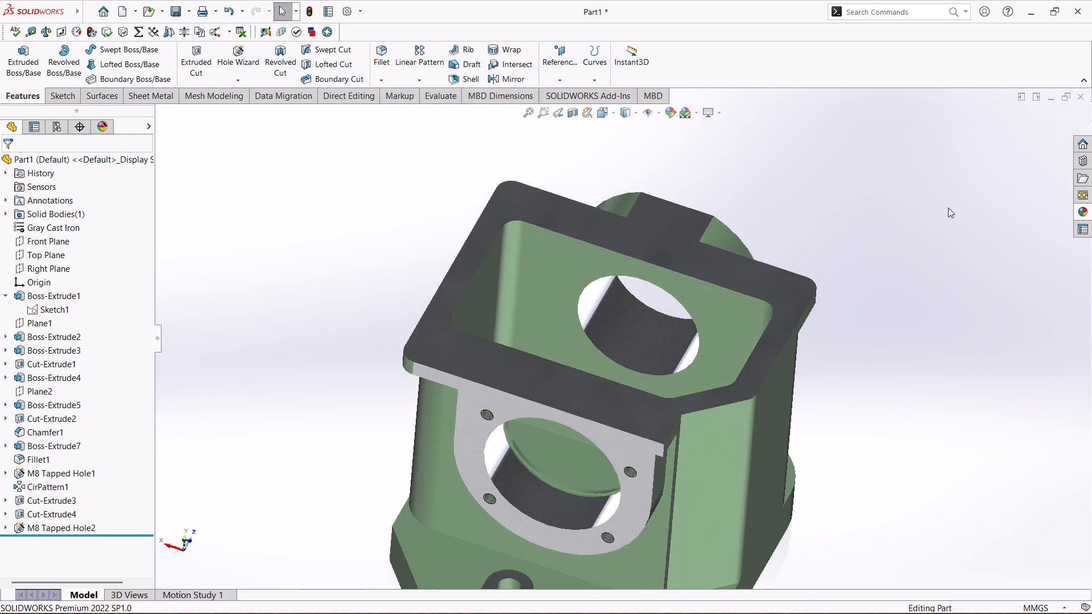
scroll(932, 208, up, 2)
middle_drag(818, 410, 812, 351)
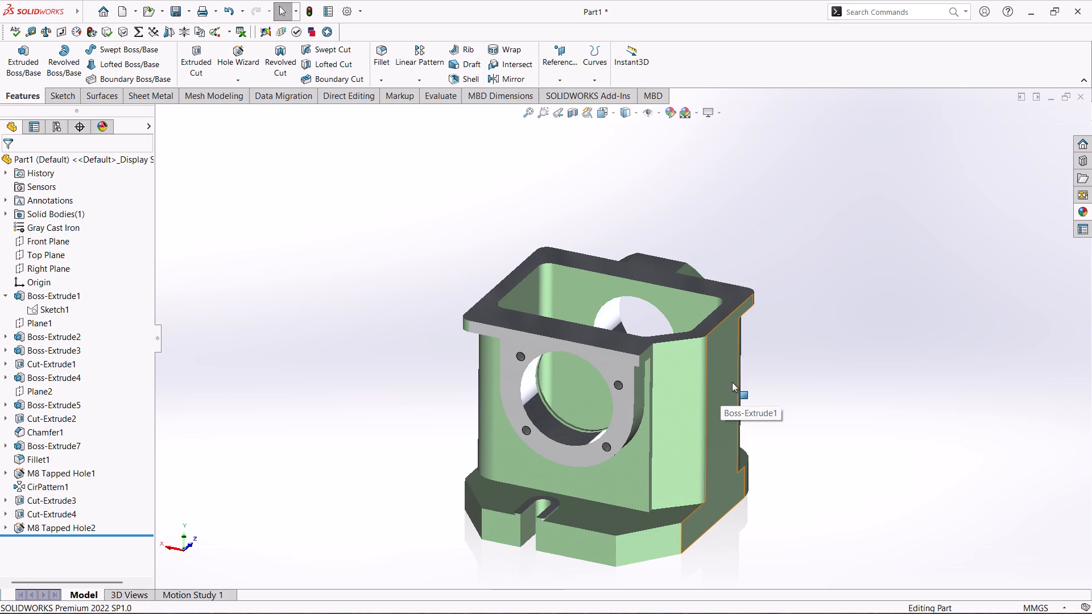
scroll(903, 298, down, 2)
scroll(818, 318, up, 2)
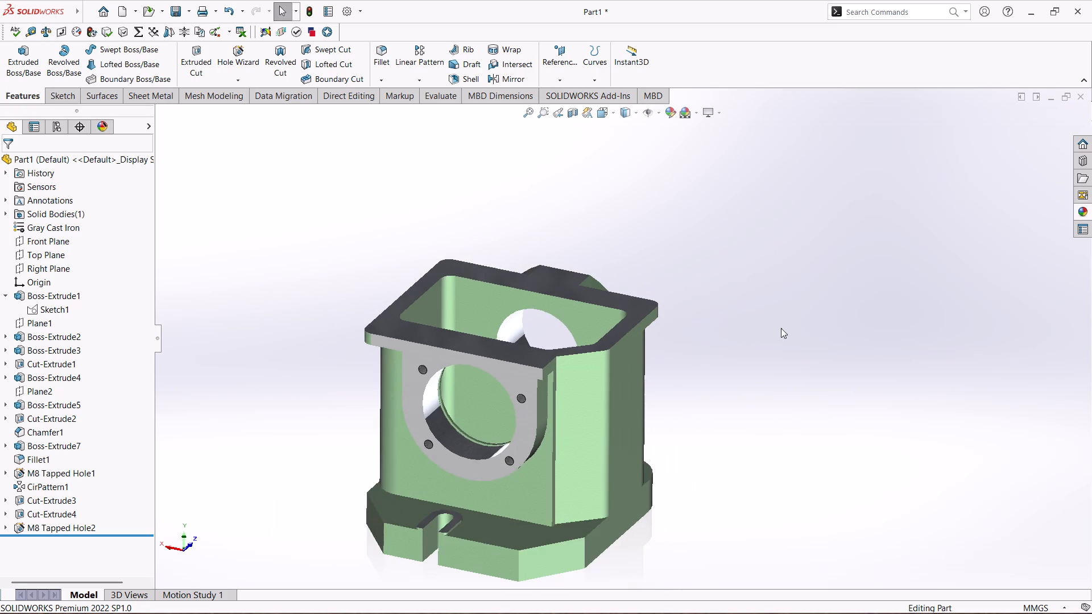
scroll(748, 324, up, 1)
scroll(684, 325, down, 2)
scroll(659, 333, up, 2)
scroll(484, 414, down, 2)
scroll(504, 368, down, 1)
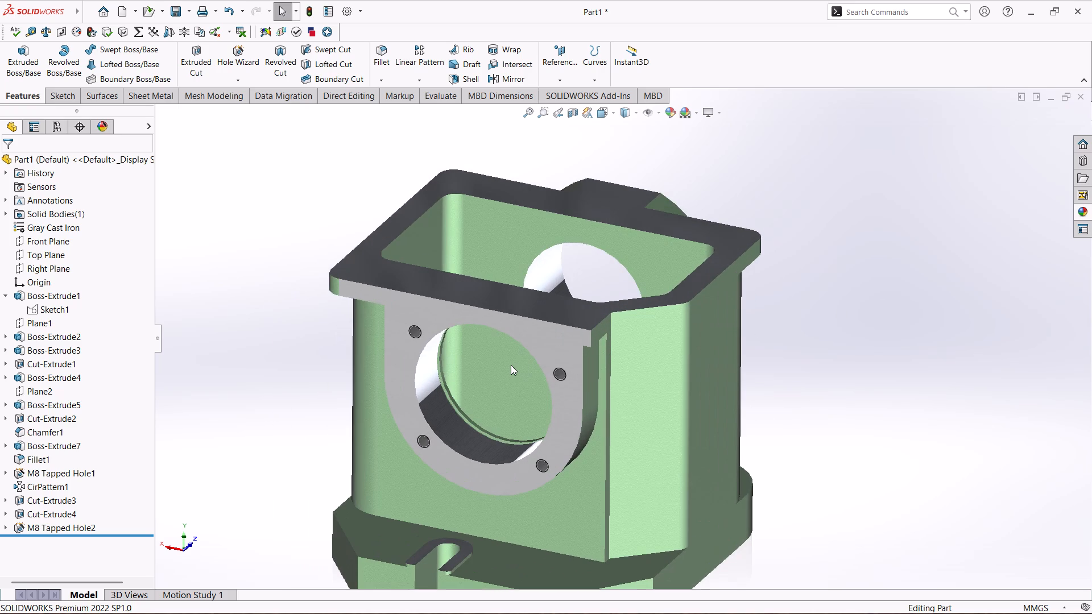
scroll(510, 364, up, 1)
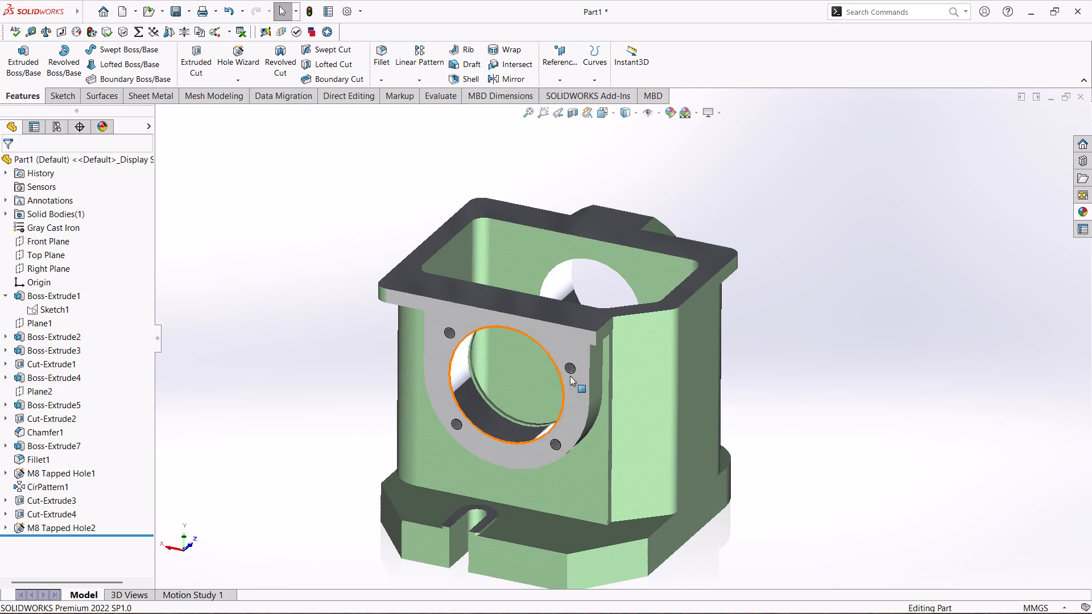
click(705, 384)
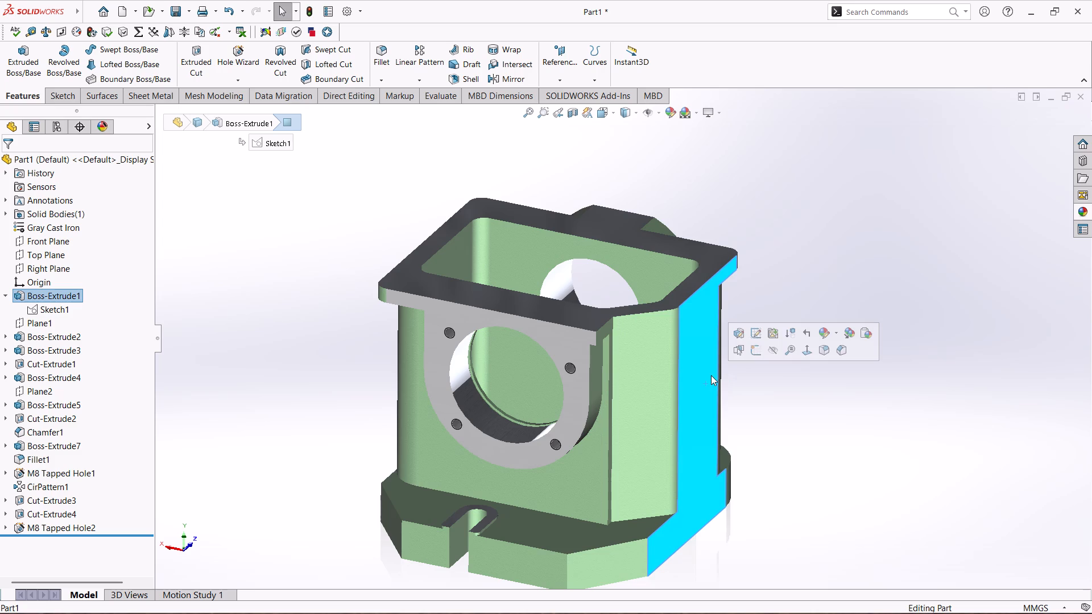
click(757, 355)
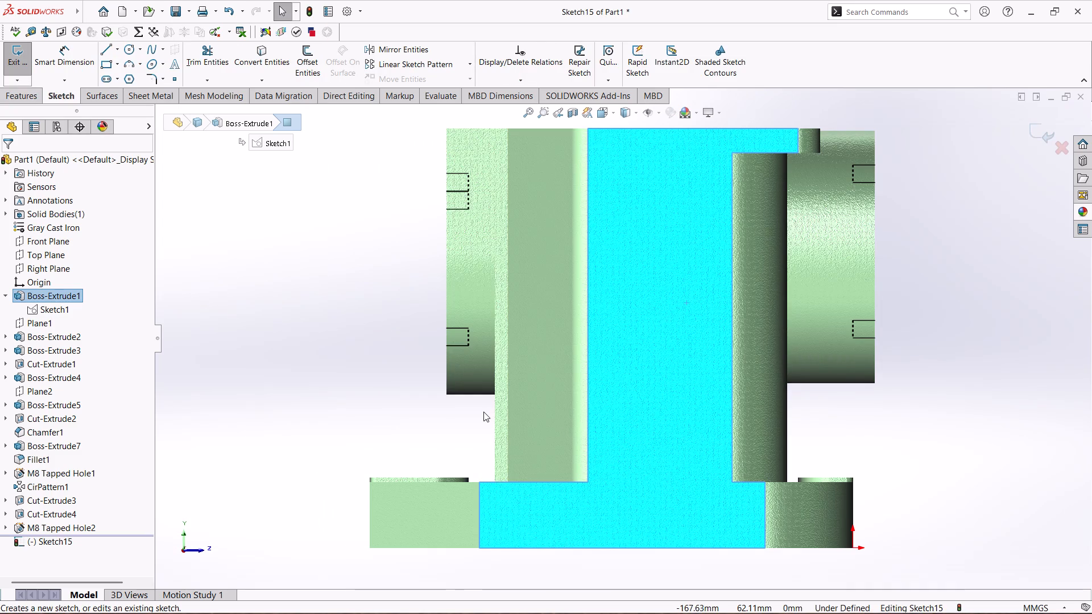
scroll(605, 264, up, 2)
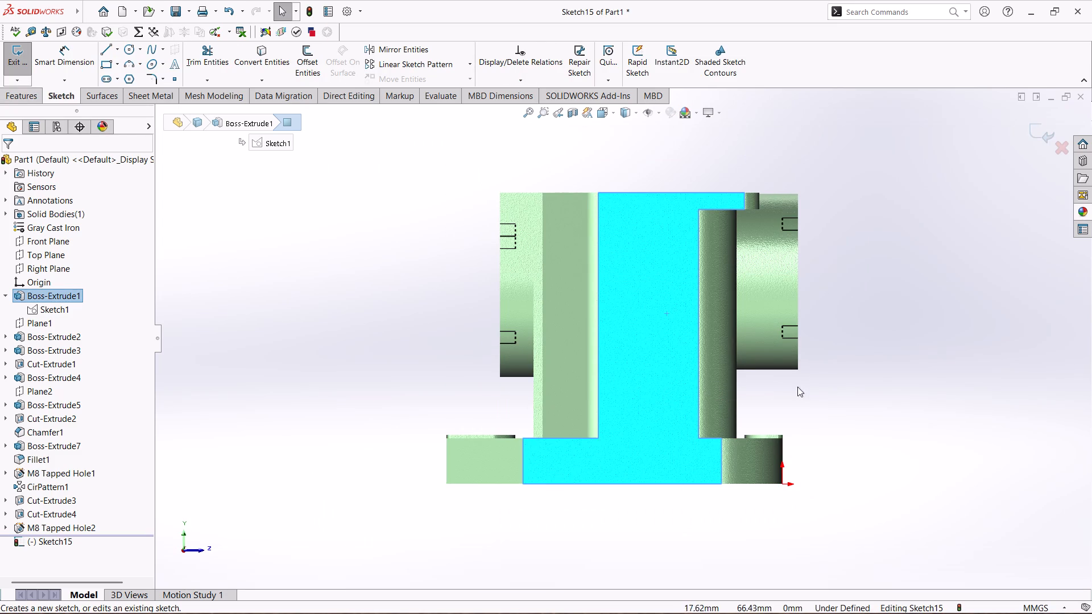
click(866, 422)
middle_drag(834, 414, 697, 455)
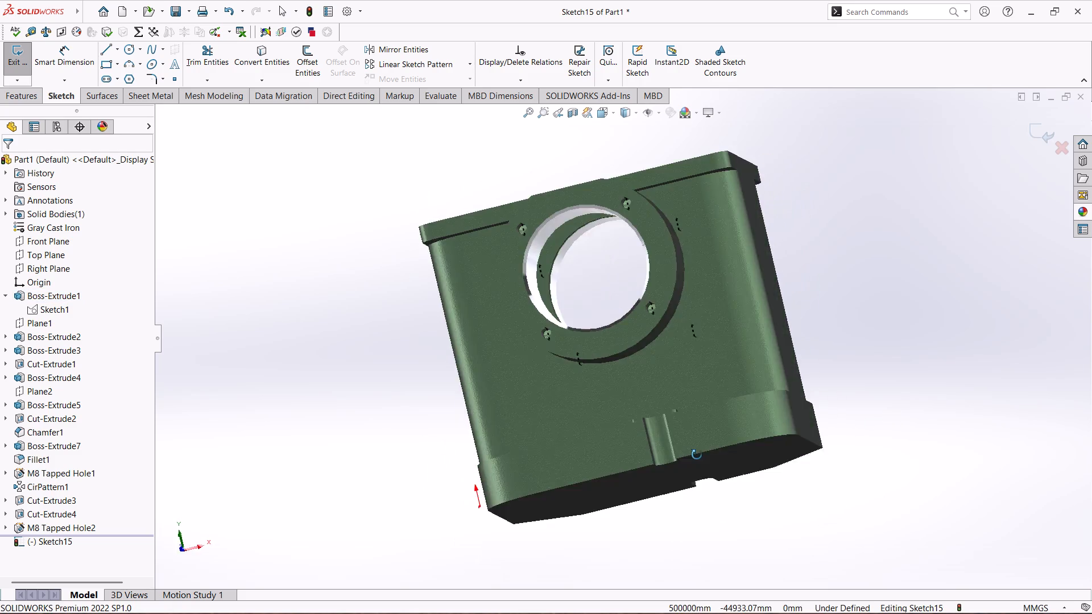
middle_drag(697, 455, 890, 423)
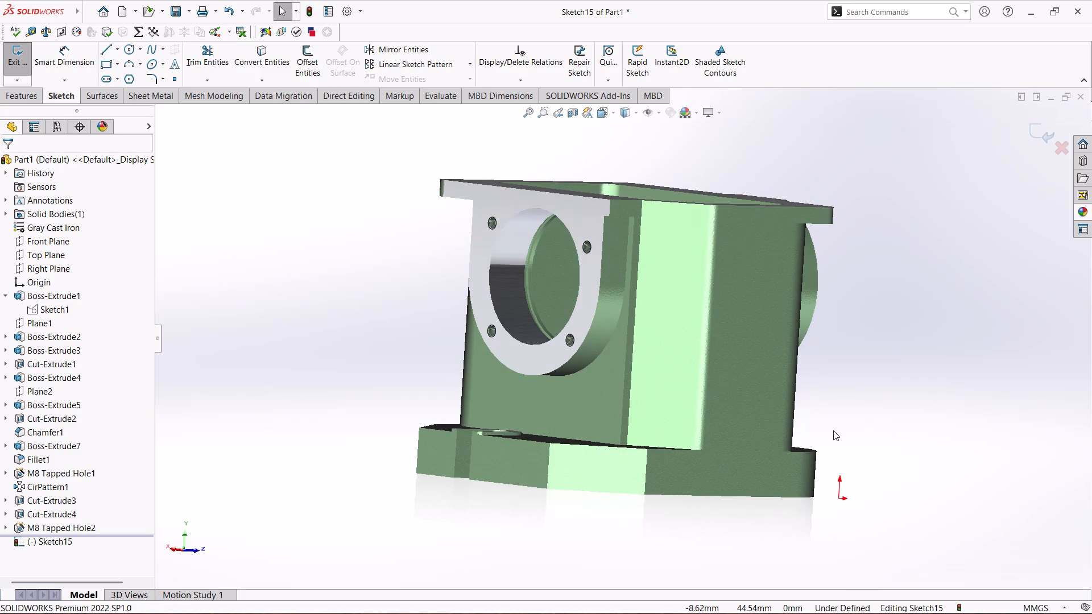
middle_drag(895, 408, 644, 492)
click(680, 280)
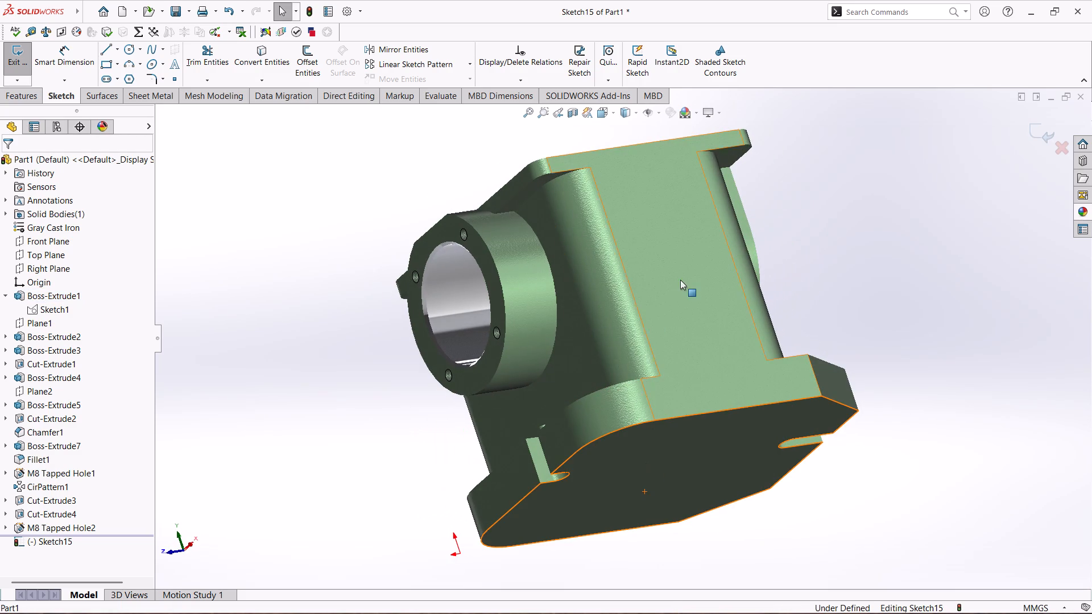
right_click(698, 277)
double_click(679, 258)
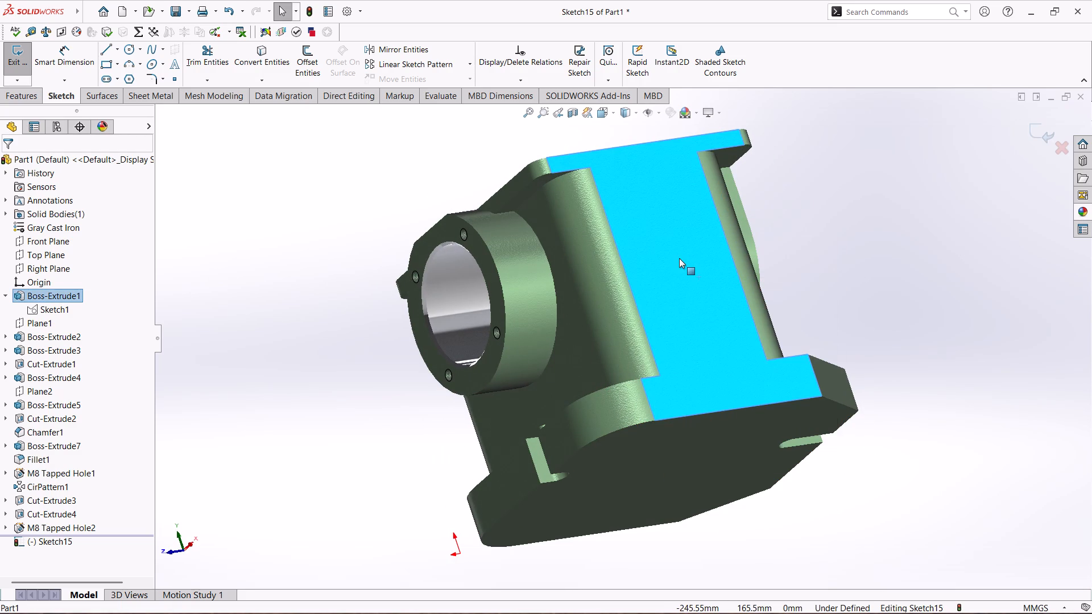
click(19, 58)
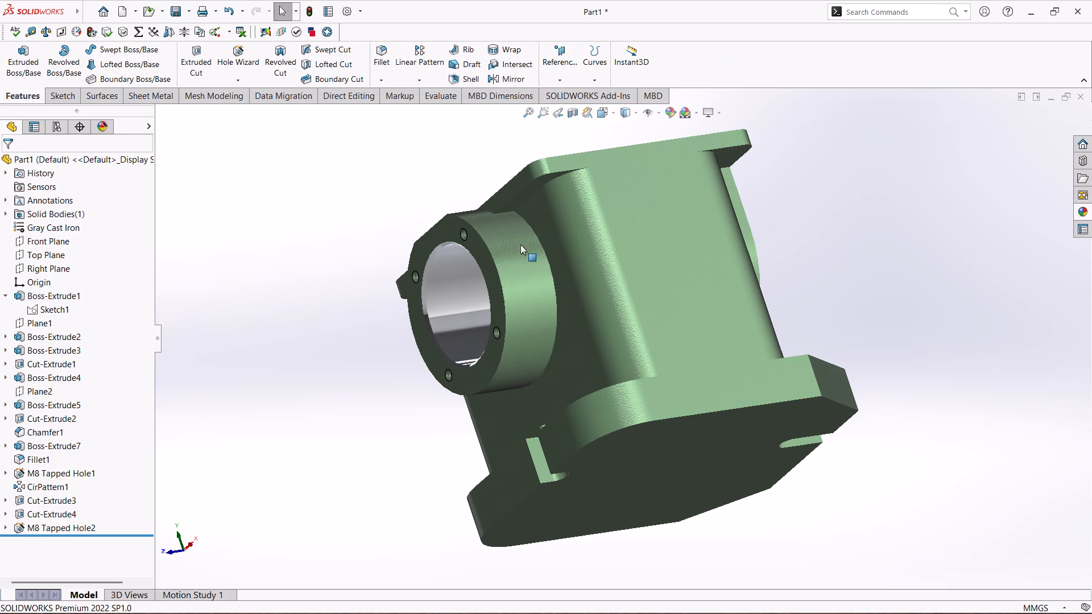
Sketch two nested corner rectangles on the flat side face opposite the beveled corner, the outer one about 55 by 47 mm.
click(653, 249)
click(702, 213)
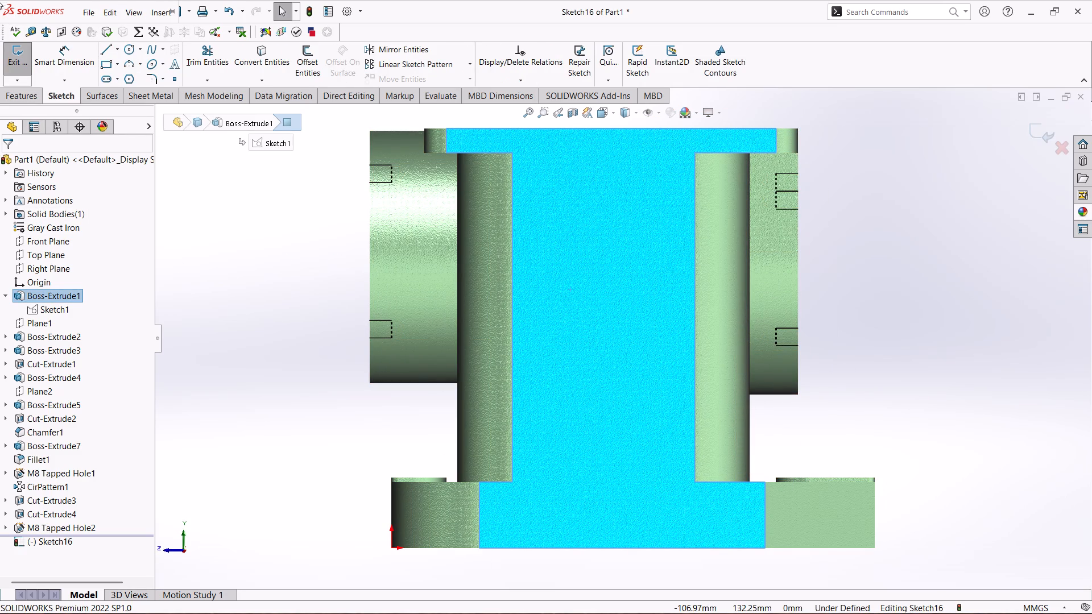
click(290, 183)
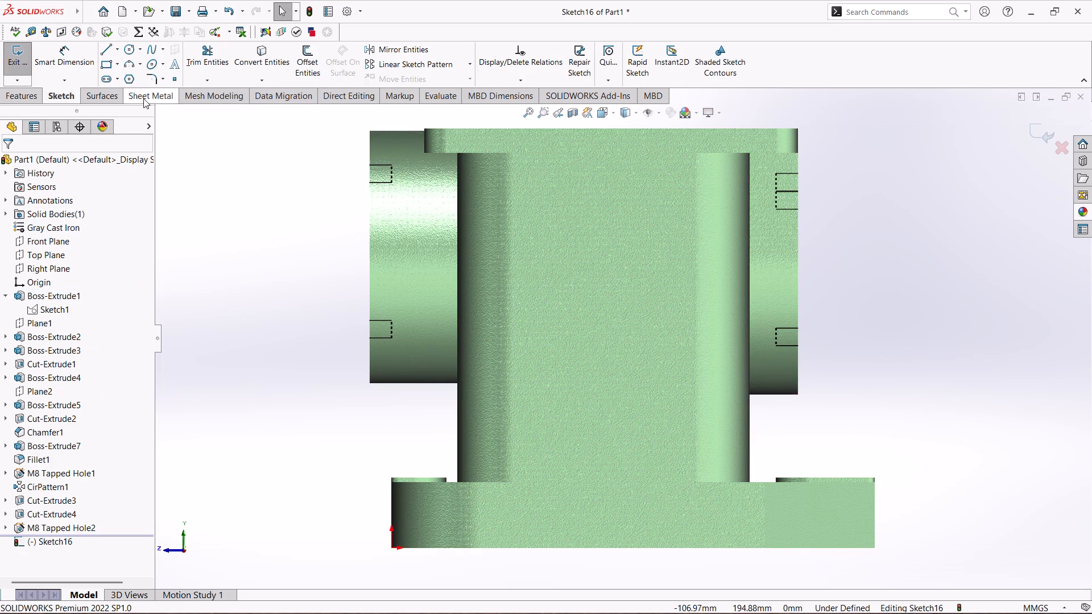
click(120, 70)
click(149, 82)
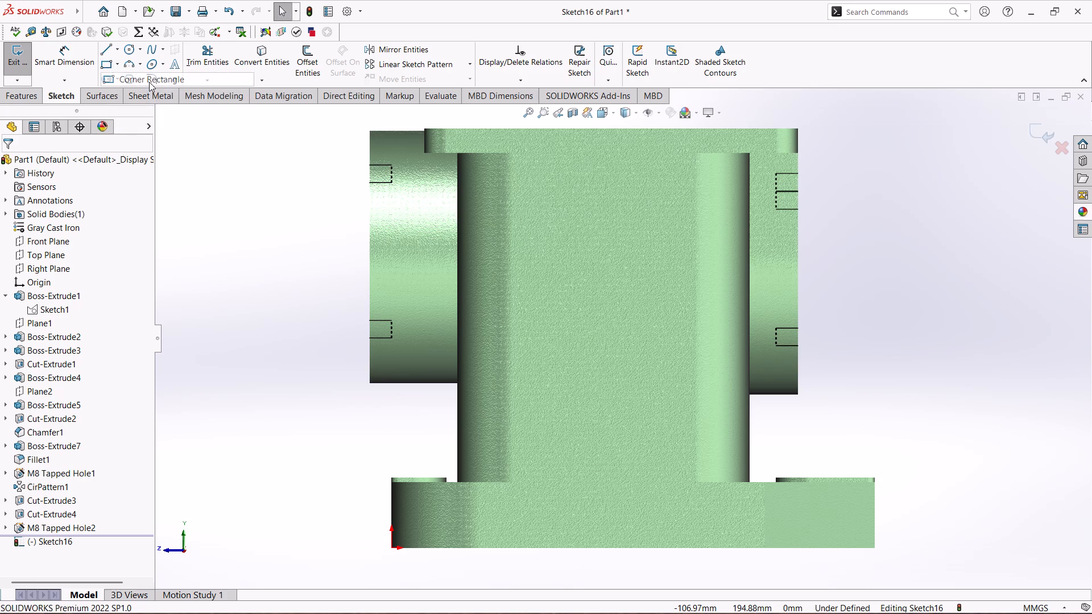
click(543, 283)
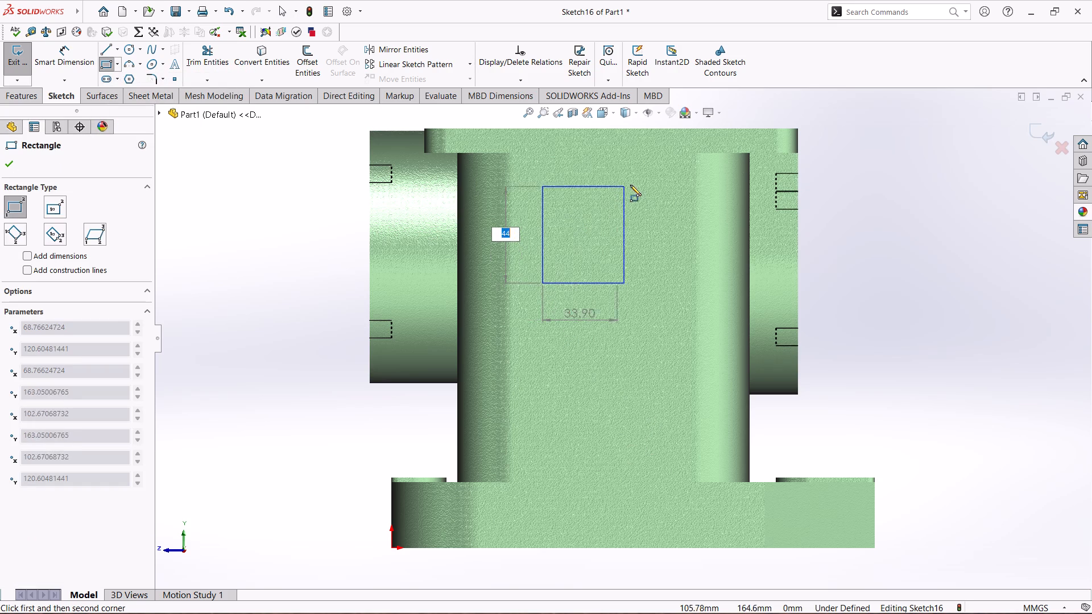
click(664, 180)
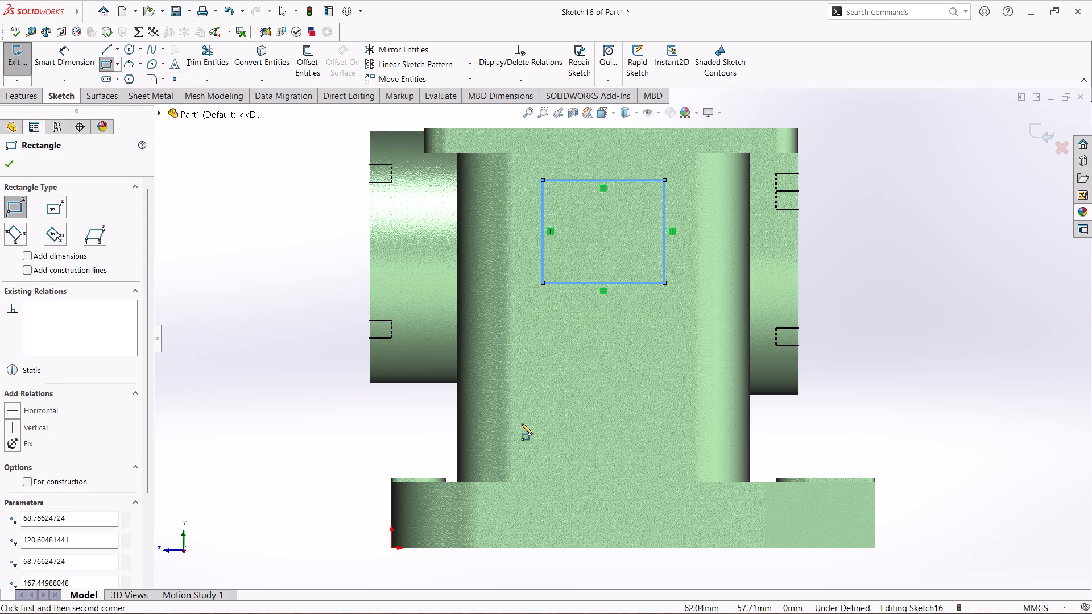
click(568, 265)
click(644, 199)
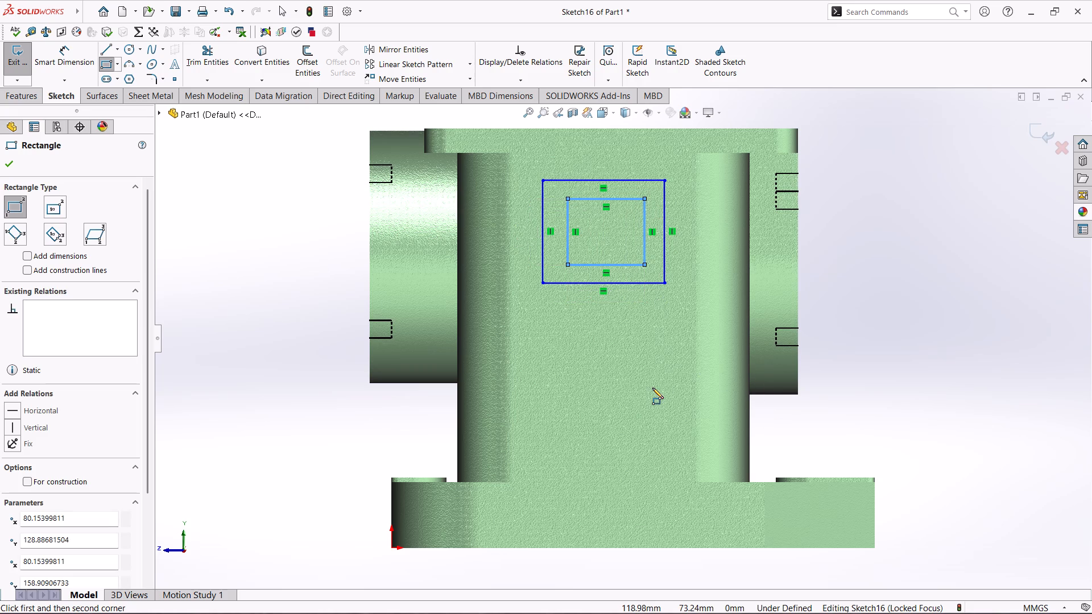
Dimension the outer rectangle as 70 mm high and 60 mm wide.
click(62, 52)
click(665, 265)
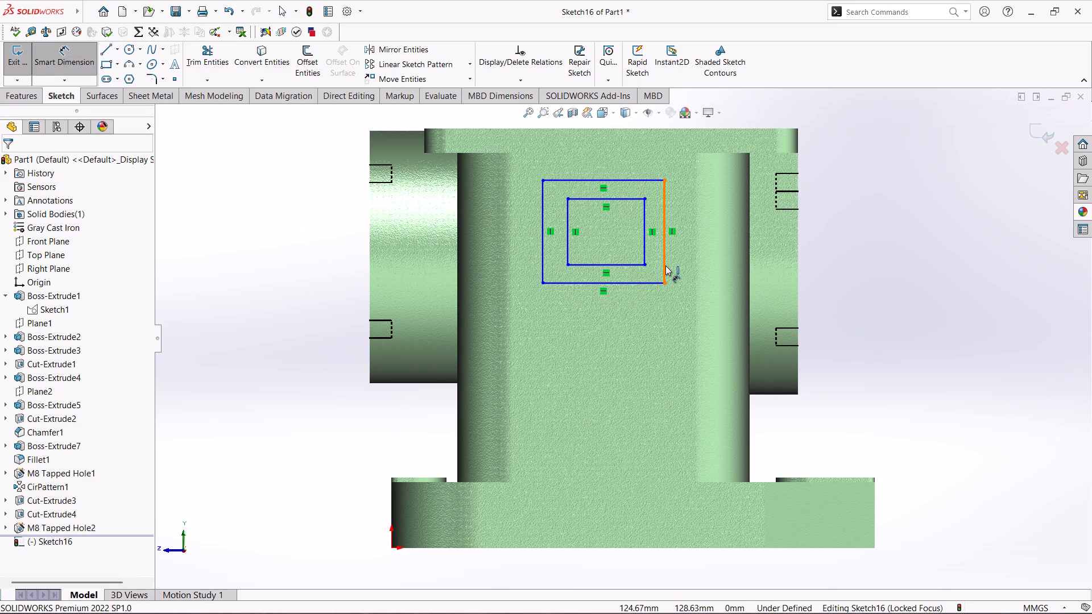
click(697, 264)
text(70)
key(Return)
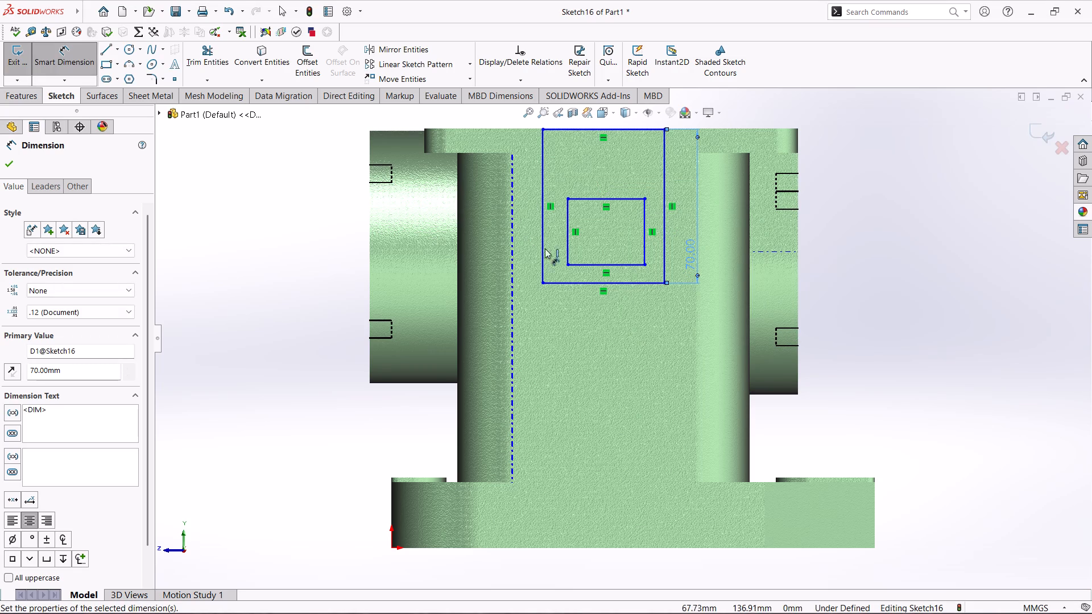
click(614, 283)
click(614, 316)
text(60)
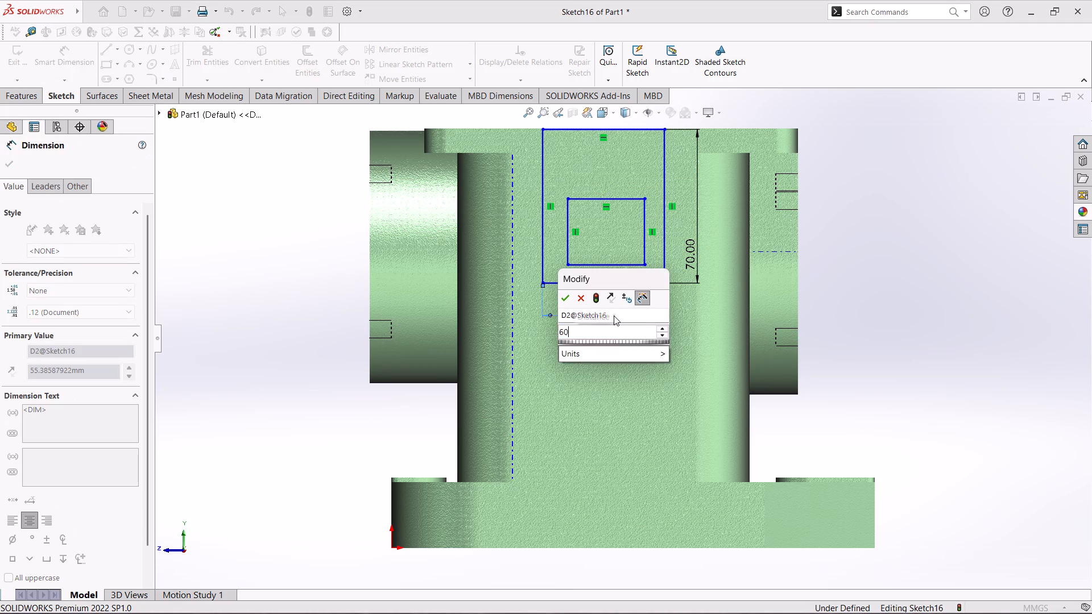
key(Return)
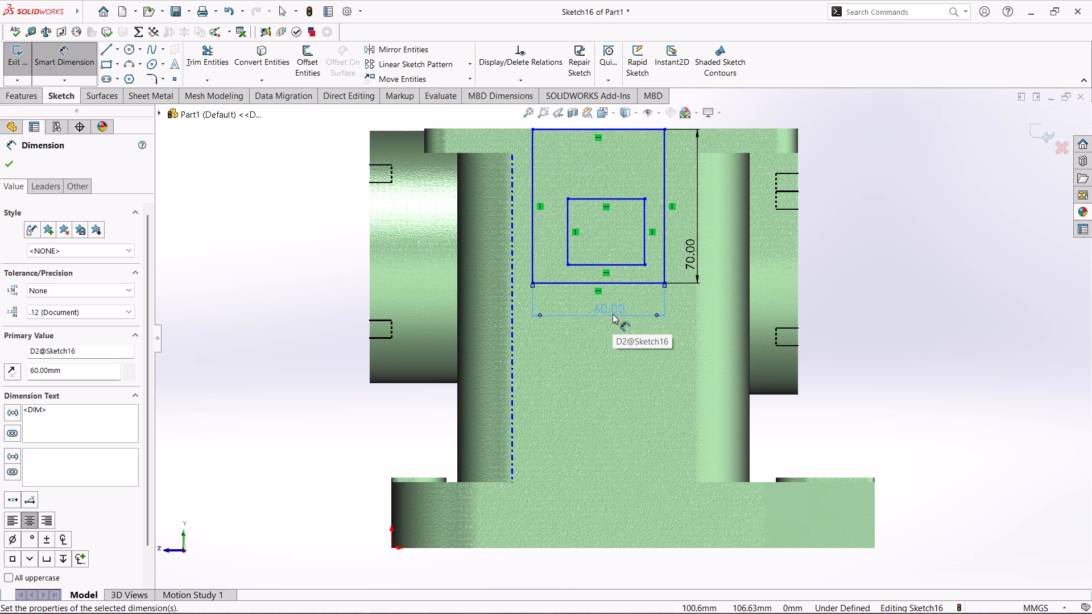
Dimension the inner rectangle's width as 40 mm.
click(617, 265)
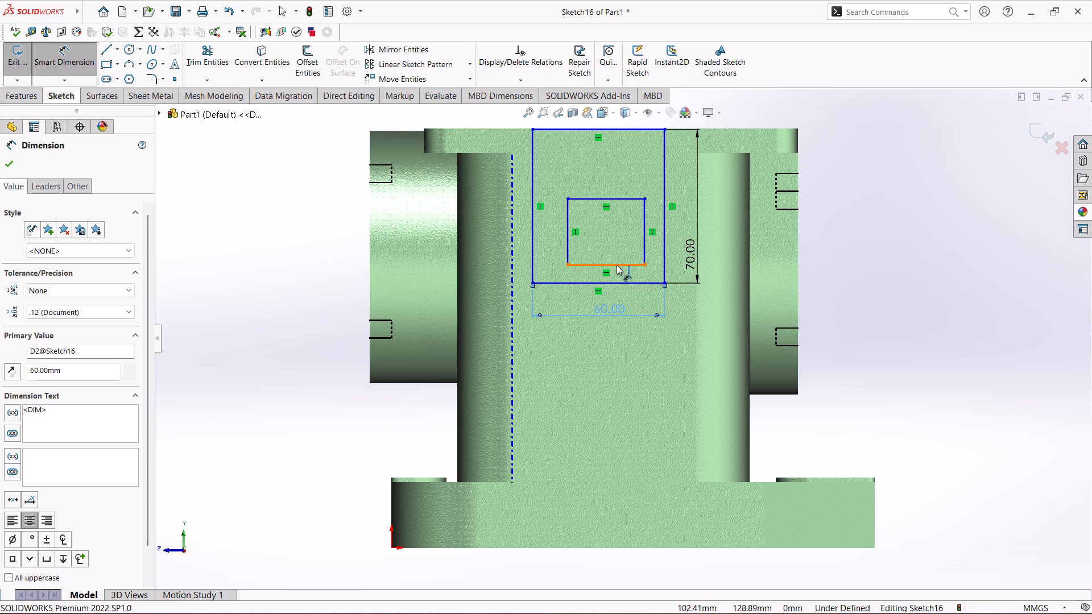
click(630, 300)
text(40)
key(Return)
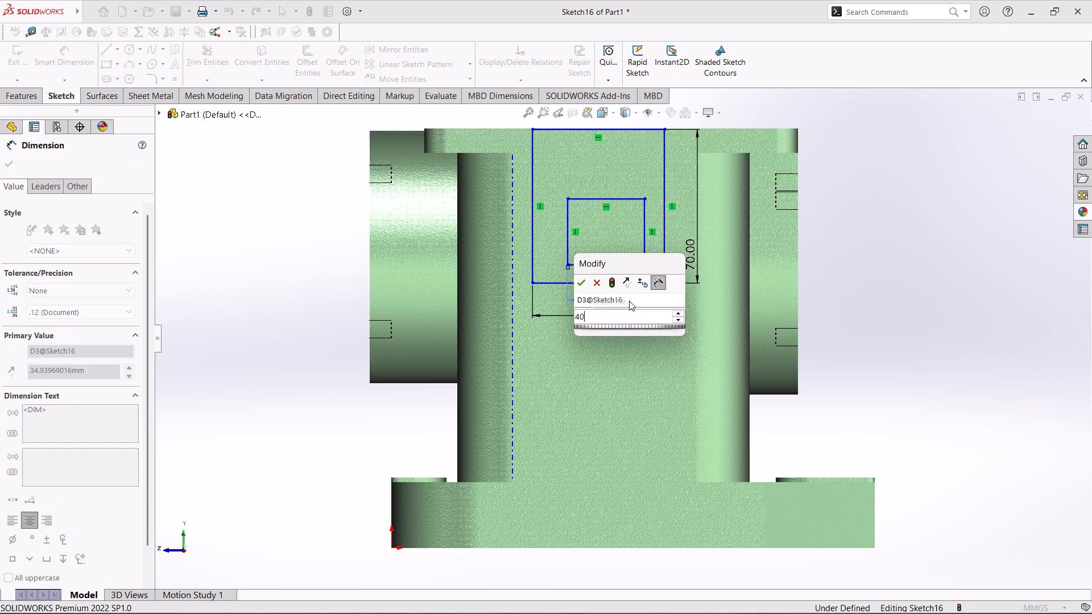
Dimension the inner rectangle's height as 50 mm.
click(568, 246)
click(524, 250)
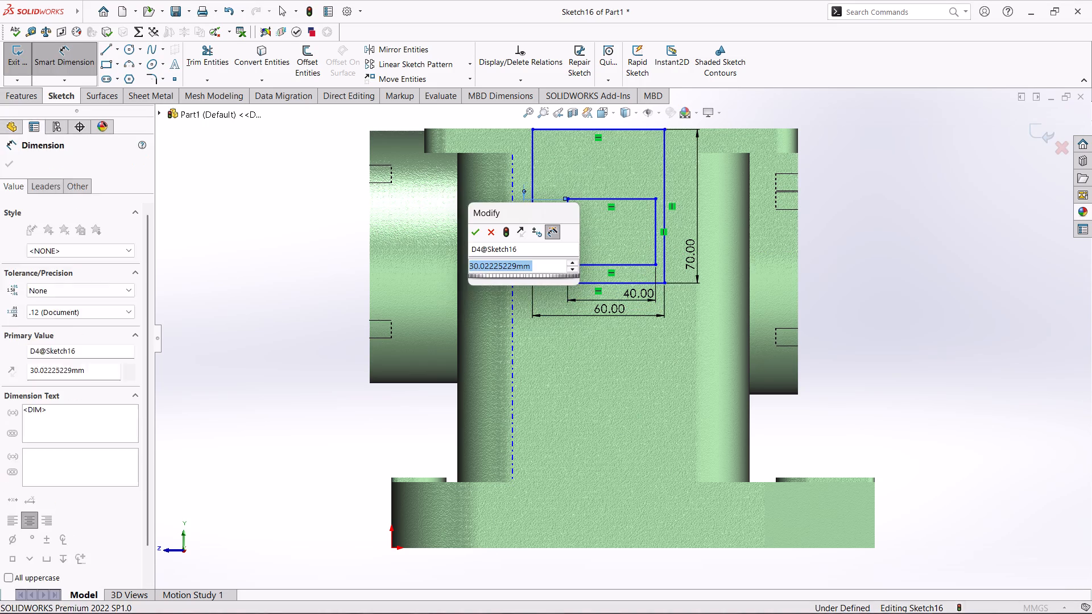
text(50)
key(Return)
scroll(520, 250, up, 1)
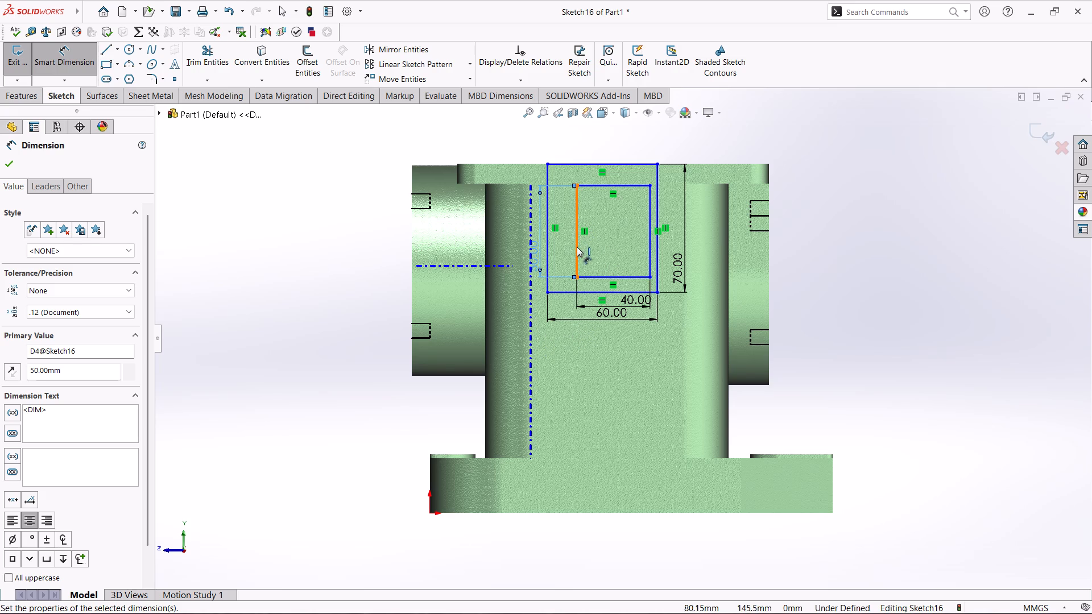
click(65, 69)
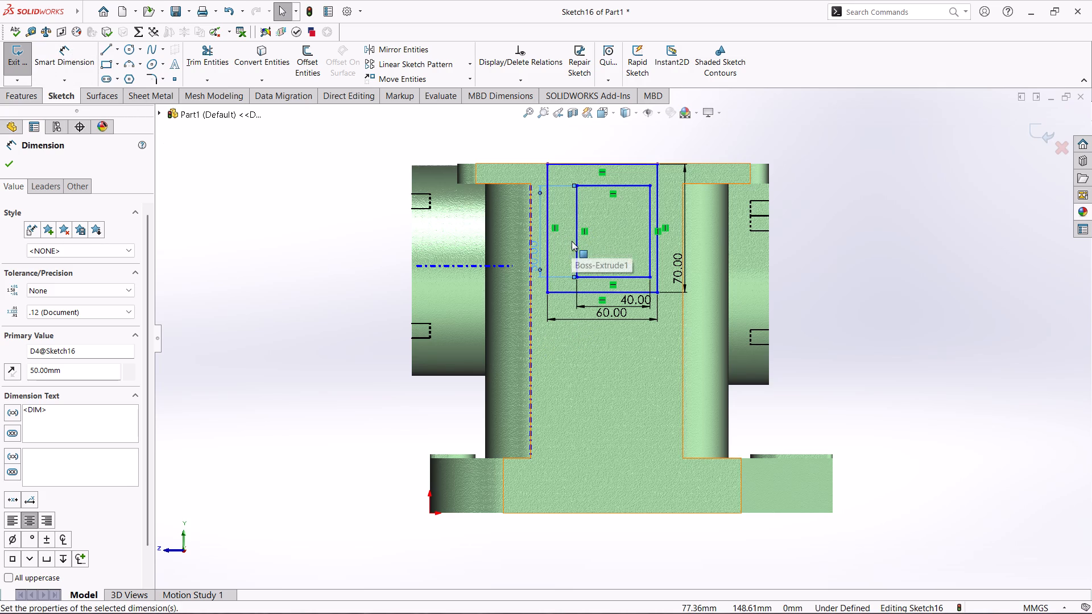
click(13, 166)
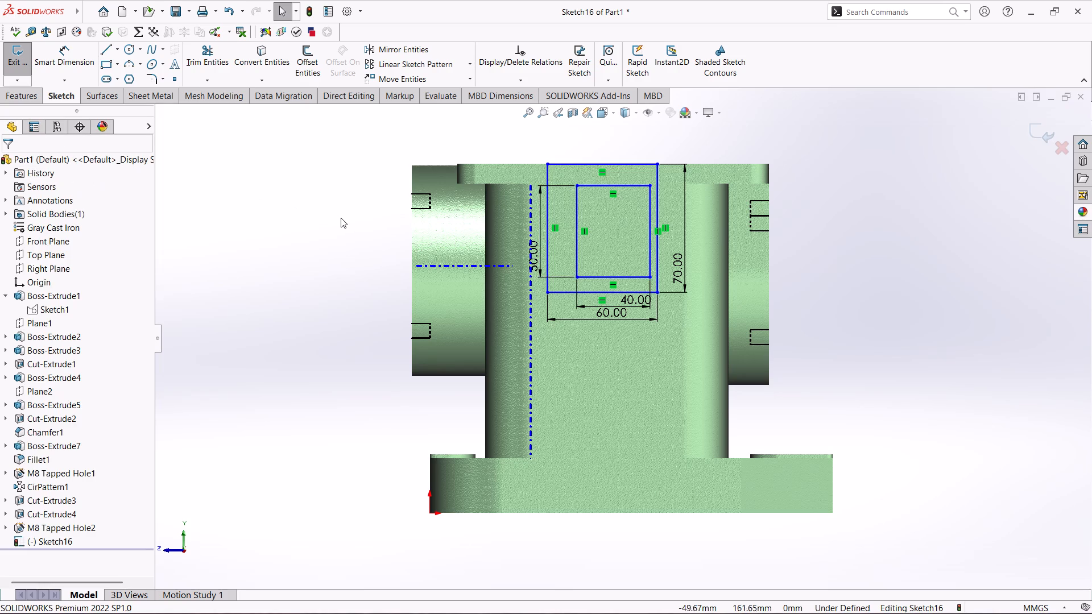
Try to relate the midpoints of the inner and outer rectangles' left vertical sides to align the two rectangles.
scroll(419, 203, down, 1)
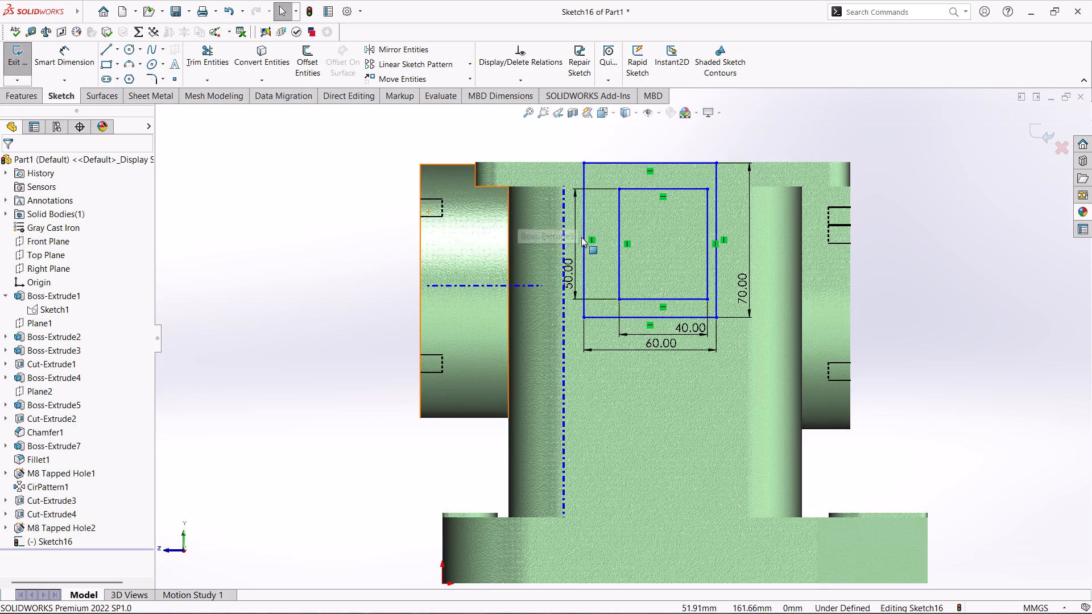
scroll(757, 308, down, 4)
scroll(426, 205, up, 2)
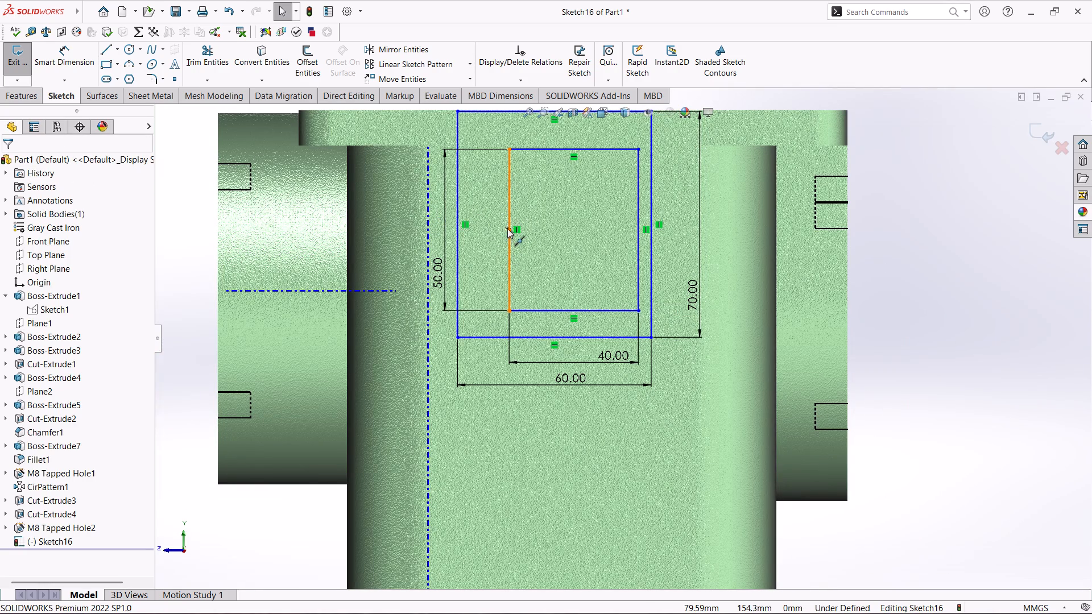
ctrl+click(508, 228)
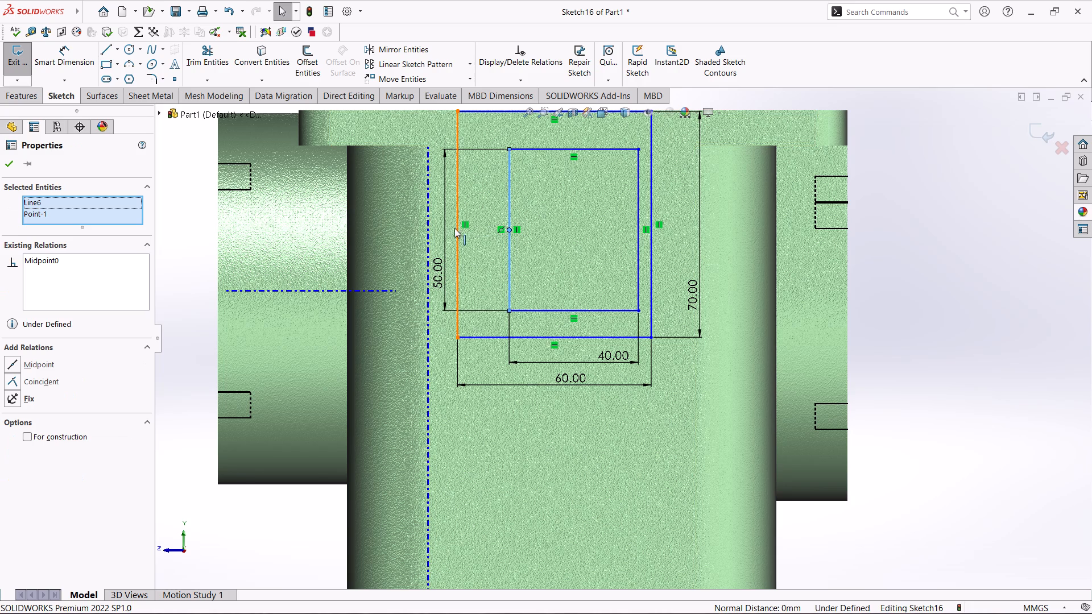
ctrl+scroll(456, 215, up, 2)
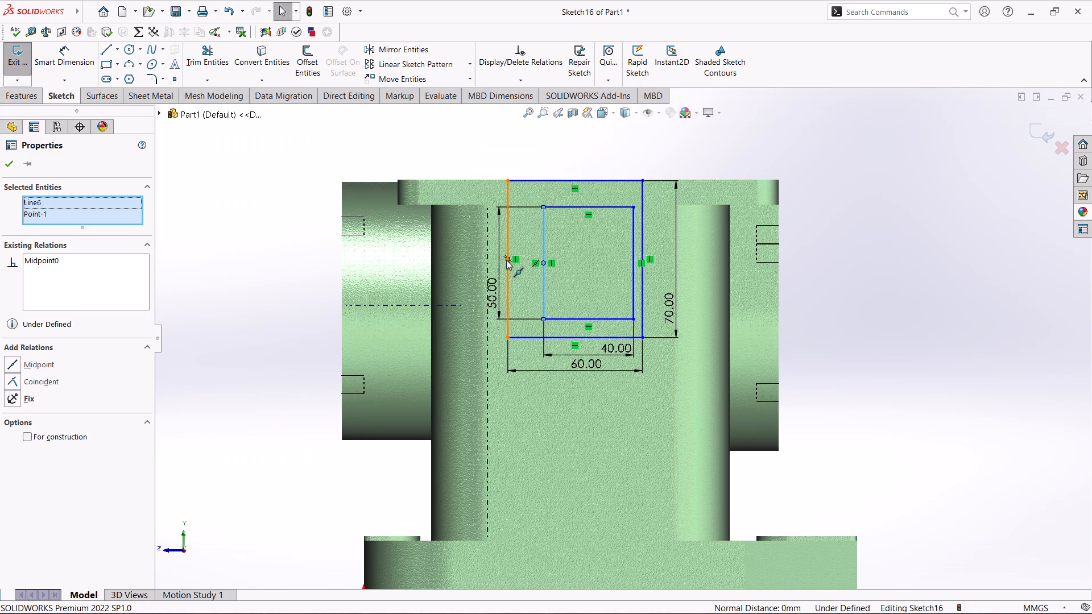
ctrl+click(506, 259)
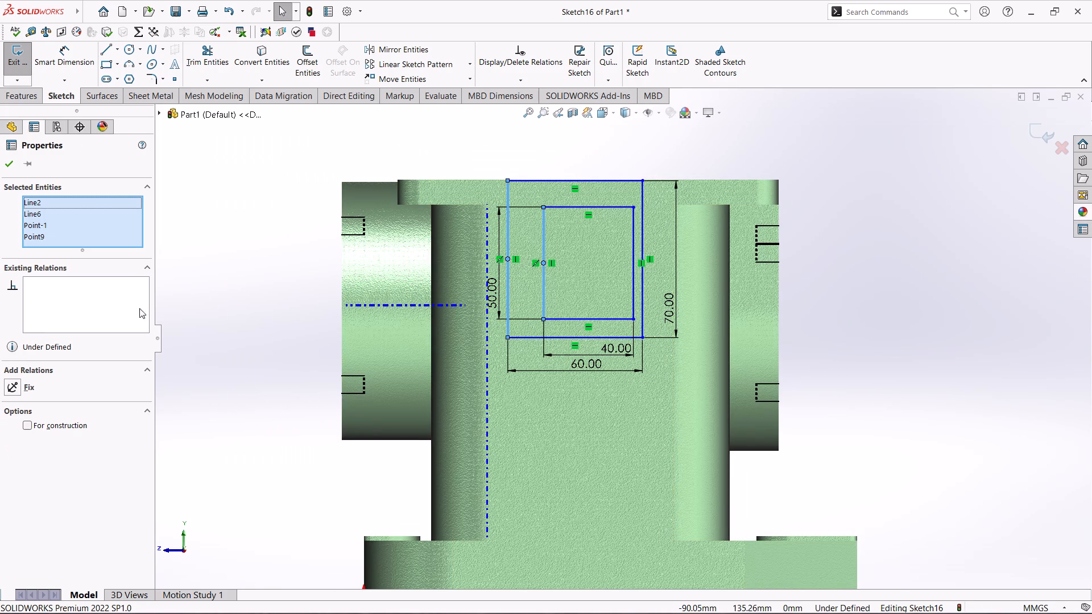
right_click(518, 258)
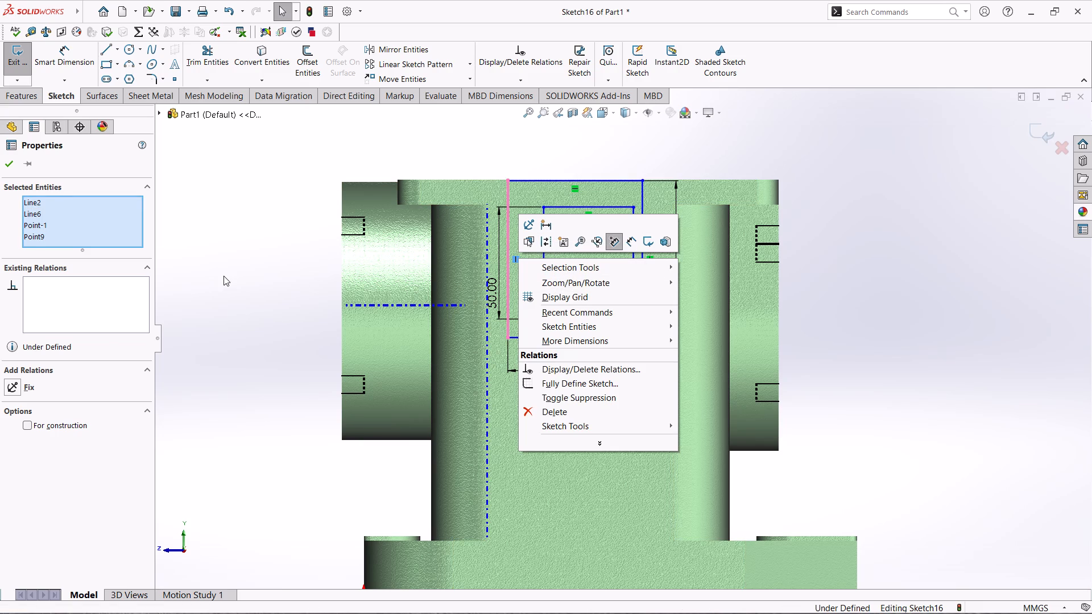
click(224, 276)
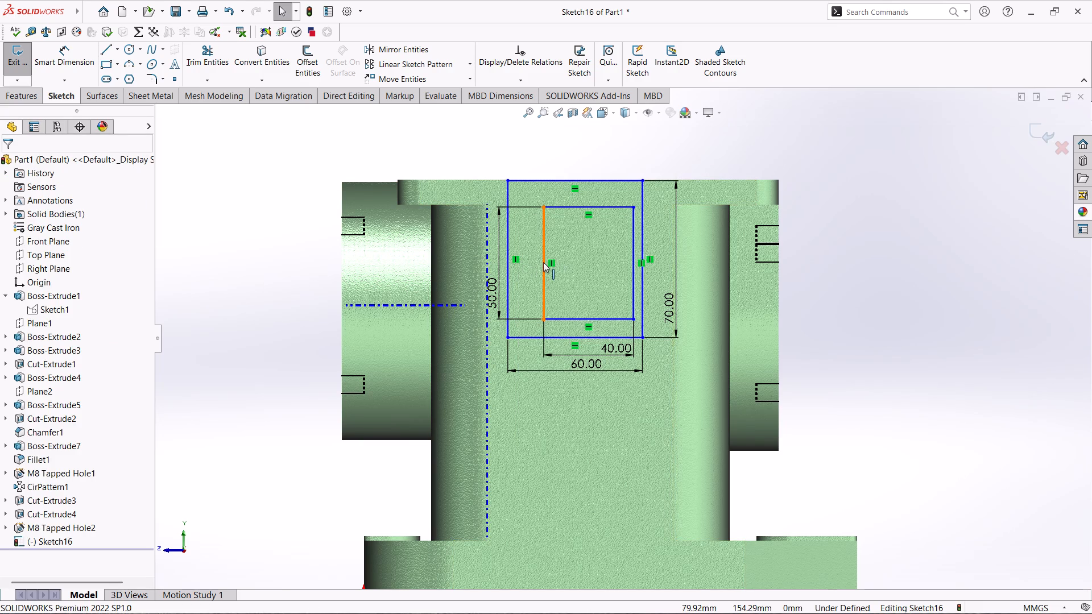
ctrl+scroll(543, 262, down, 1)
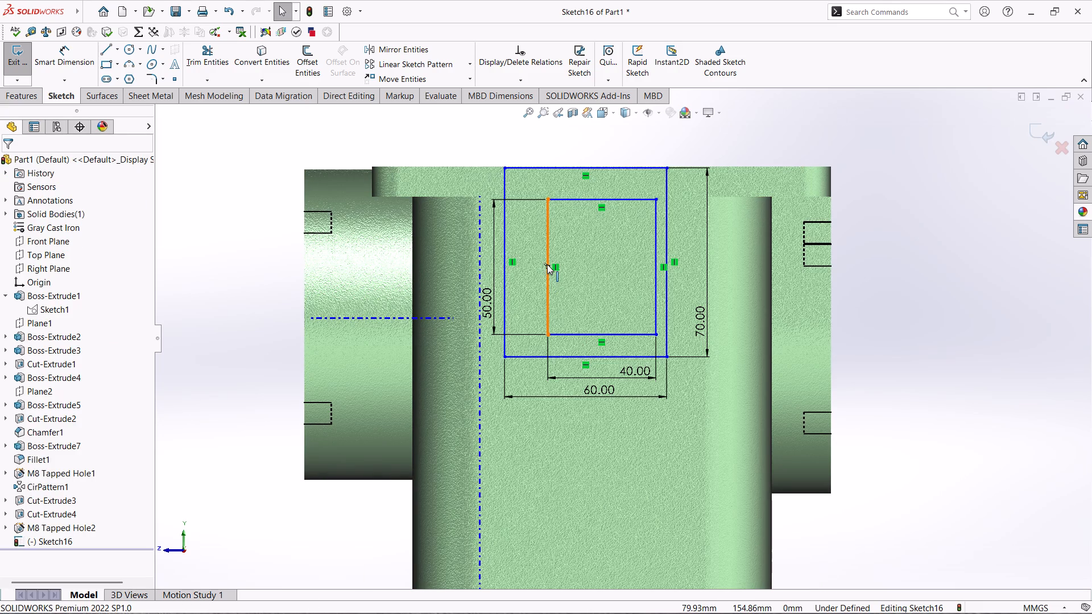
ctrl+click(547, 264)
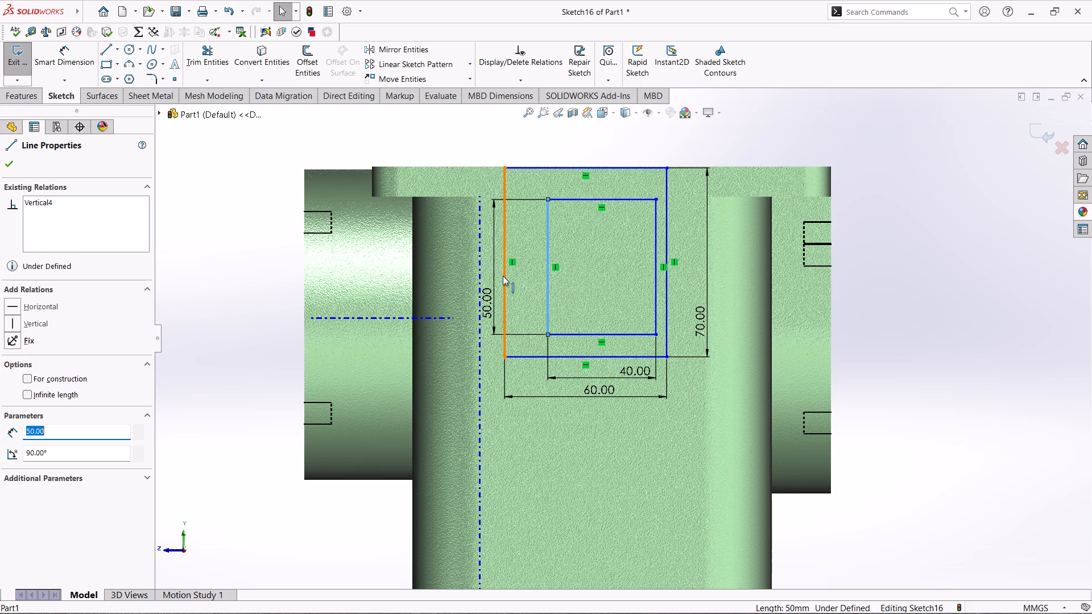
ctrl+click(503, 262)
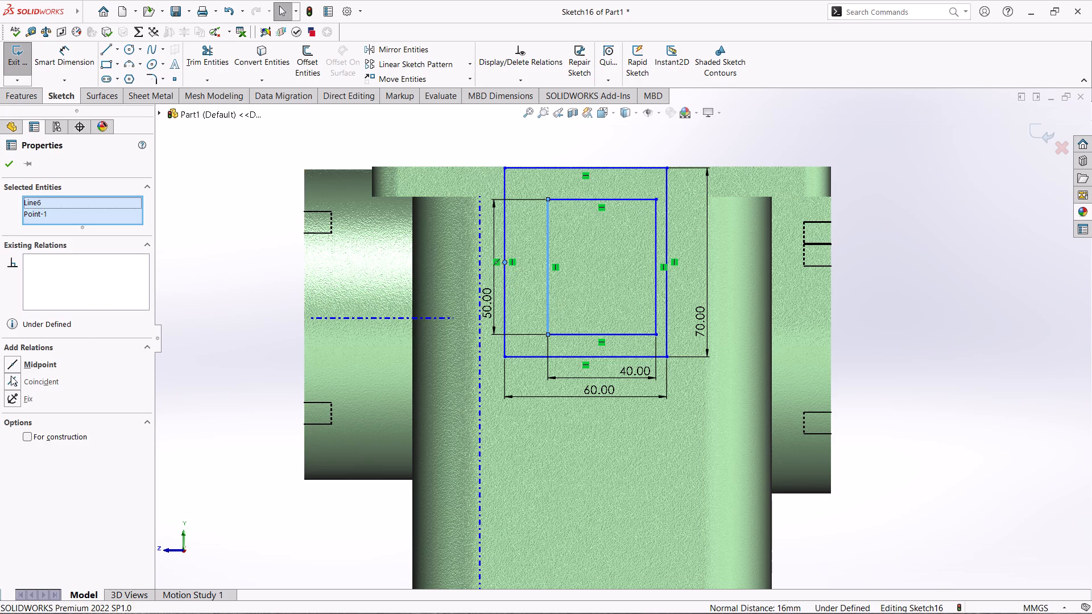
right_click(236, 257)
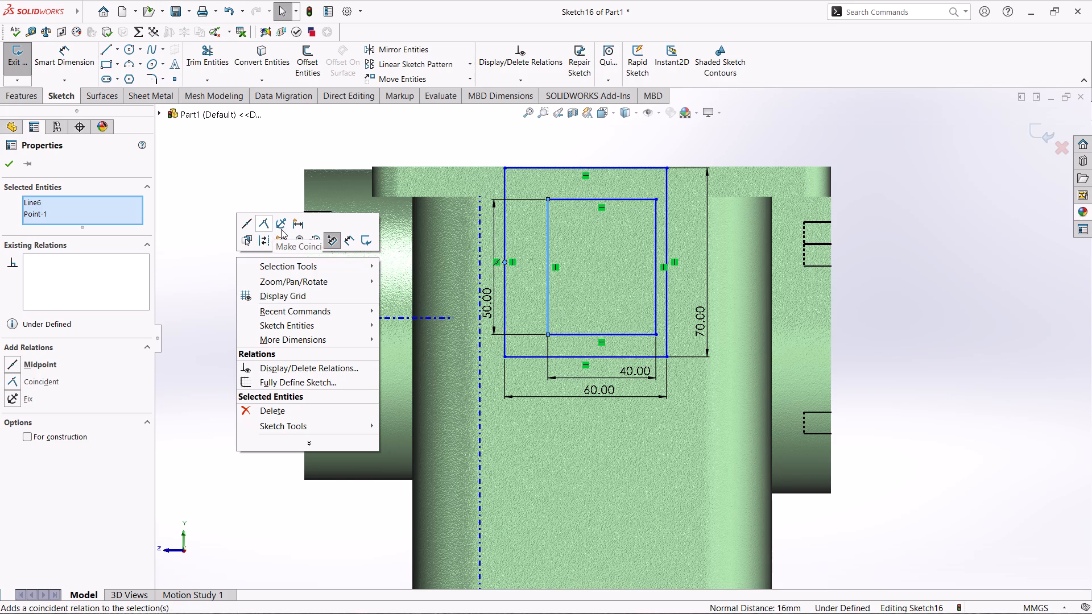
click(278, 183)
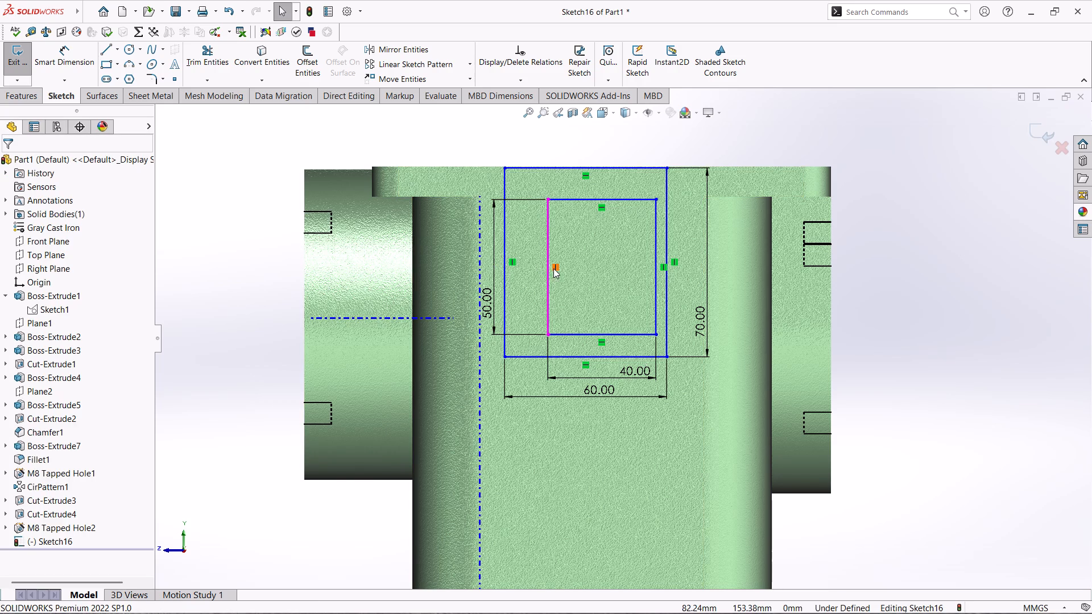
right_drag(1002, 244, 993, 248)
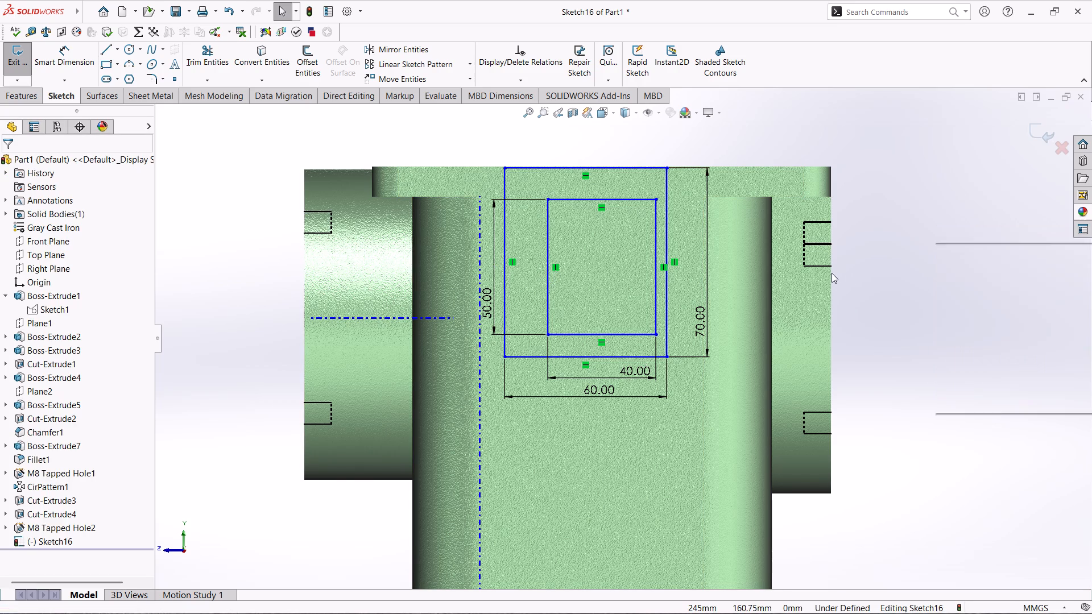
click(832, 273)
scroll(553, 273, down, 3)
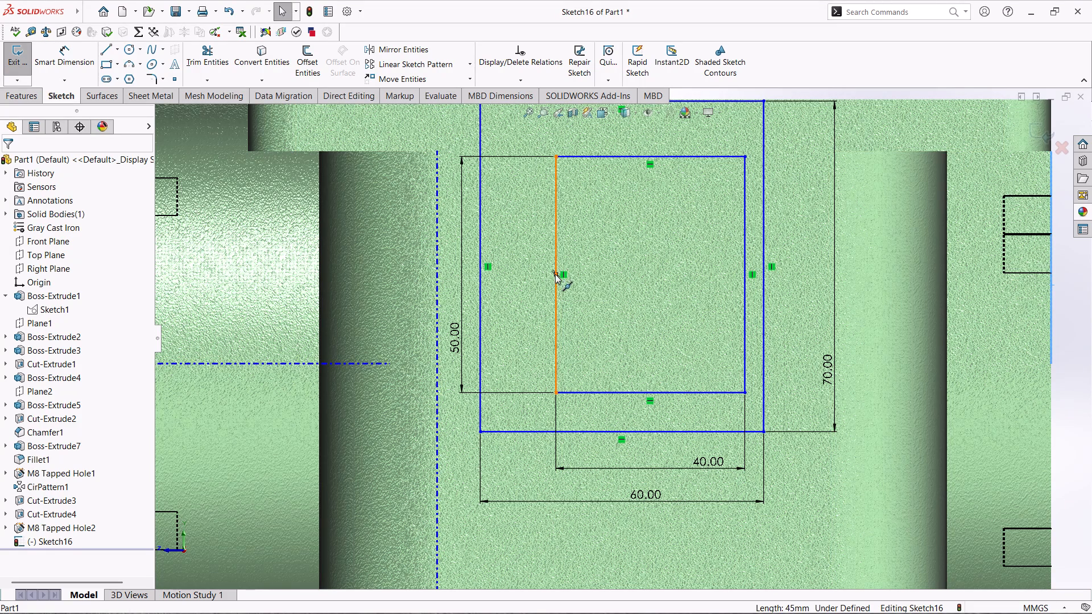
Delete all existing relations of the inner rectangle's left vertical side.
click(555, 274)
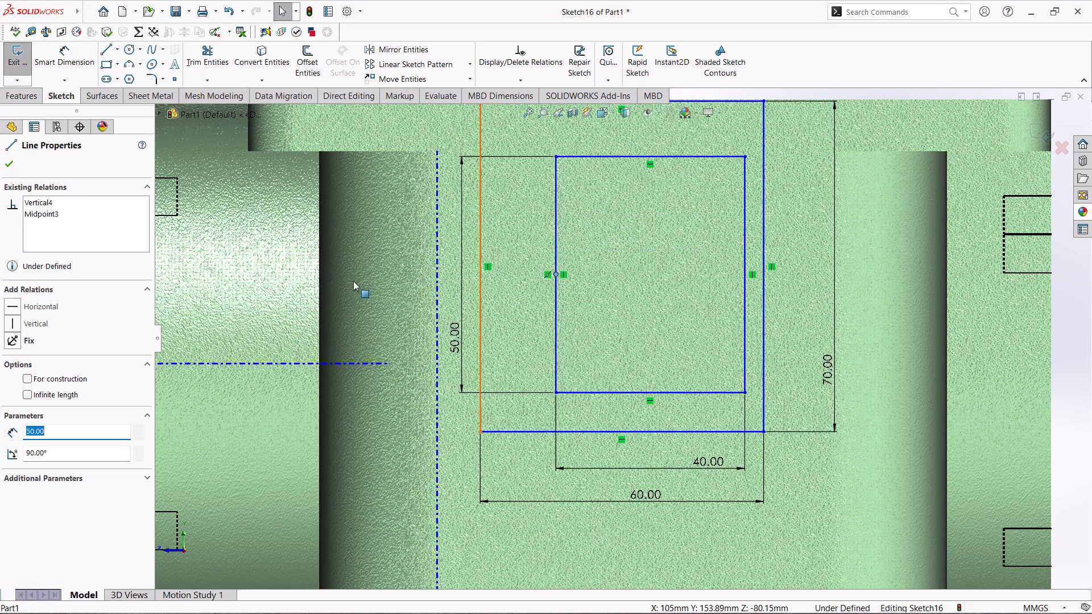
right_click(43, 215)
click(90, 227)
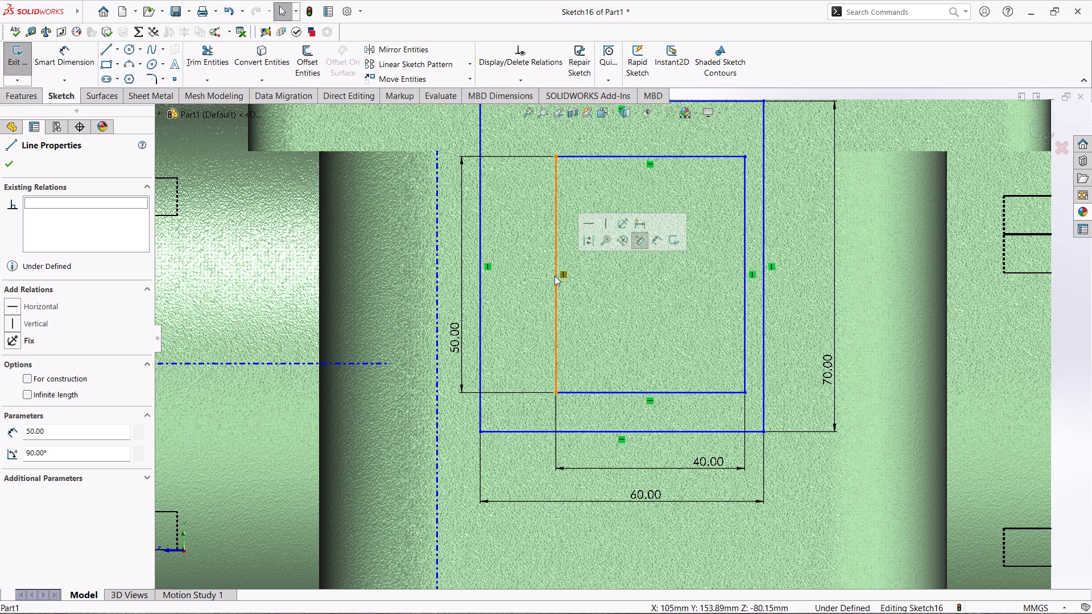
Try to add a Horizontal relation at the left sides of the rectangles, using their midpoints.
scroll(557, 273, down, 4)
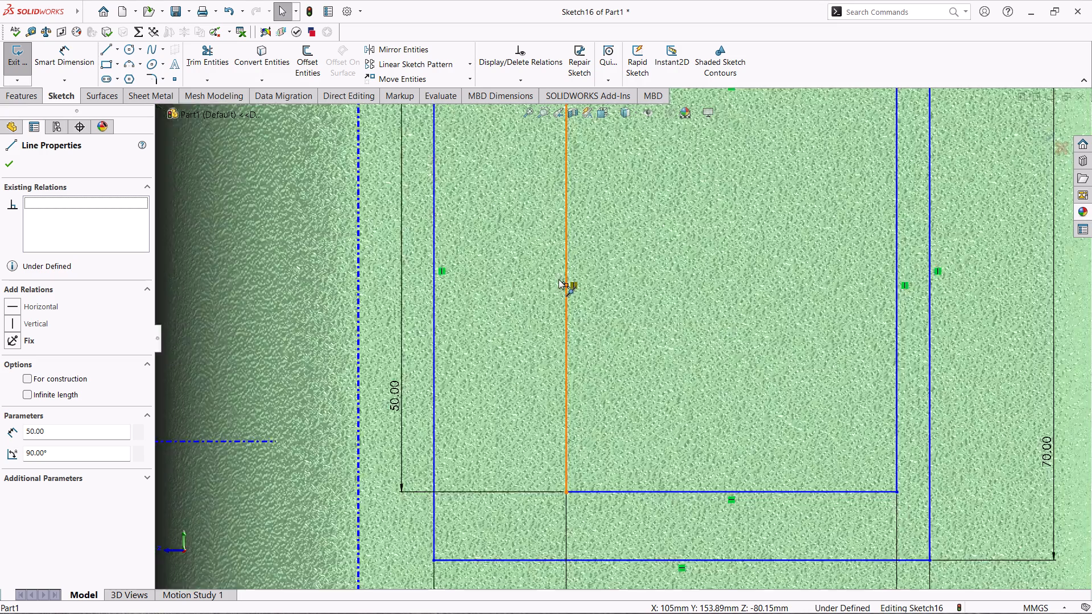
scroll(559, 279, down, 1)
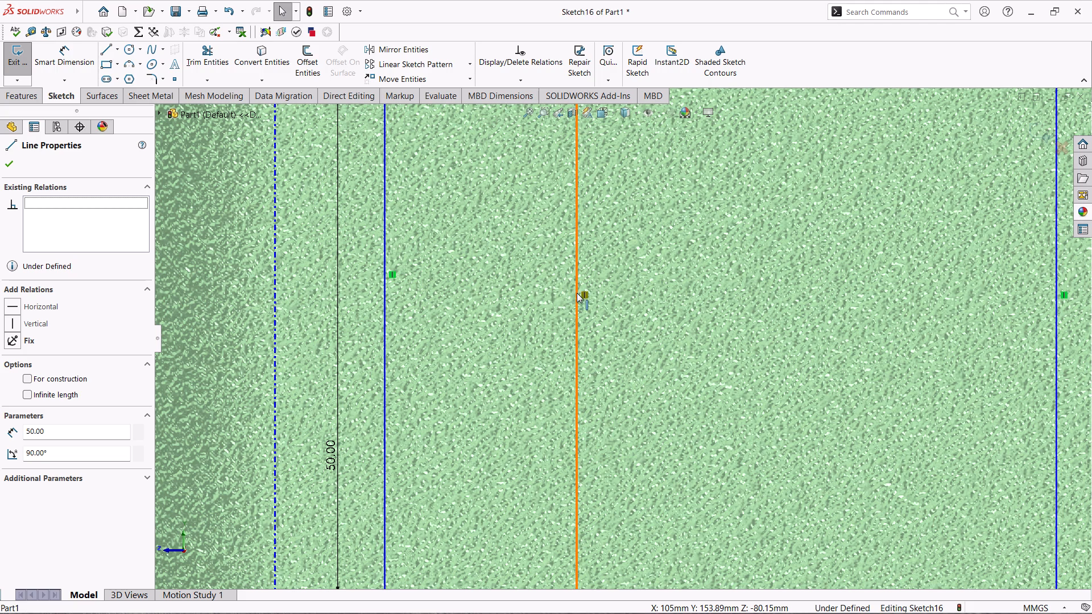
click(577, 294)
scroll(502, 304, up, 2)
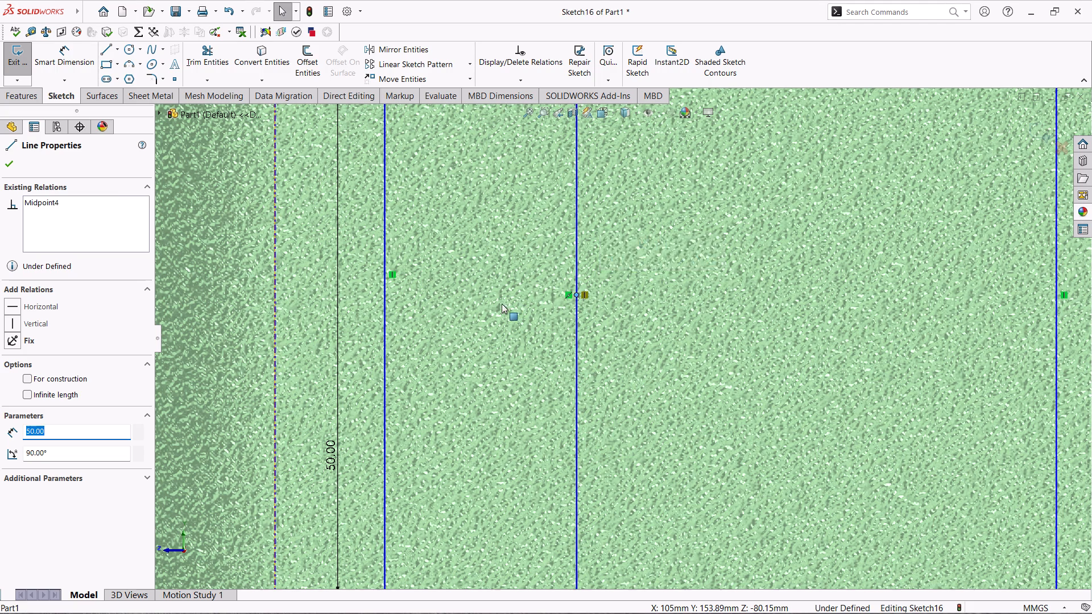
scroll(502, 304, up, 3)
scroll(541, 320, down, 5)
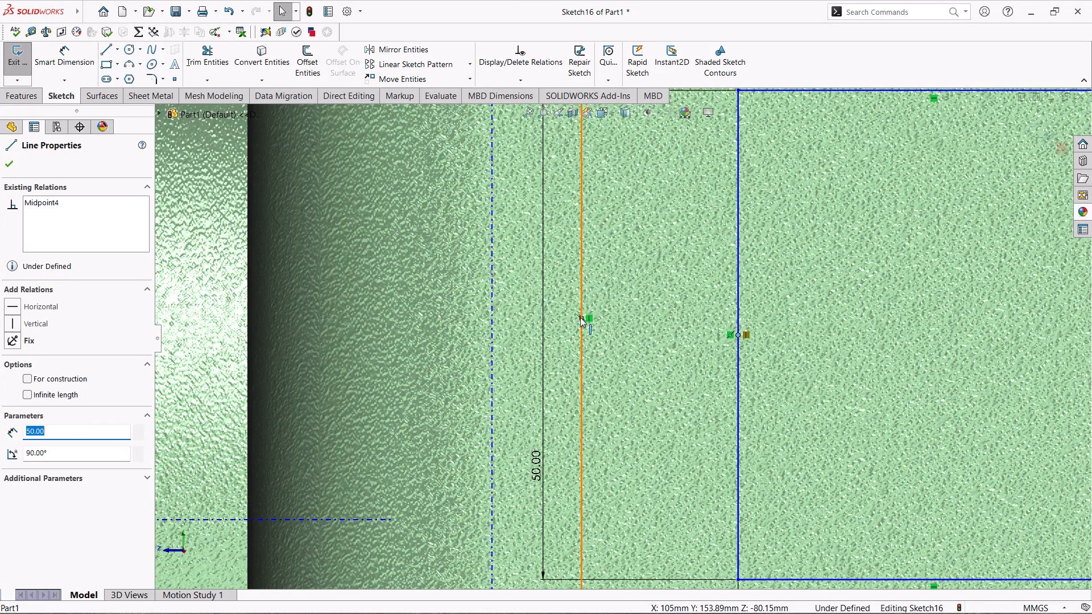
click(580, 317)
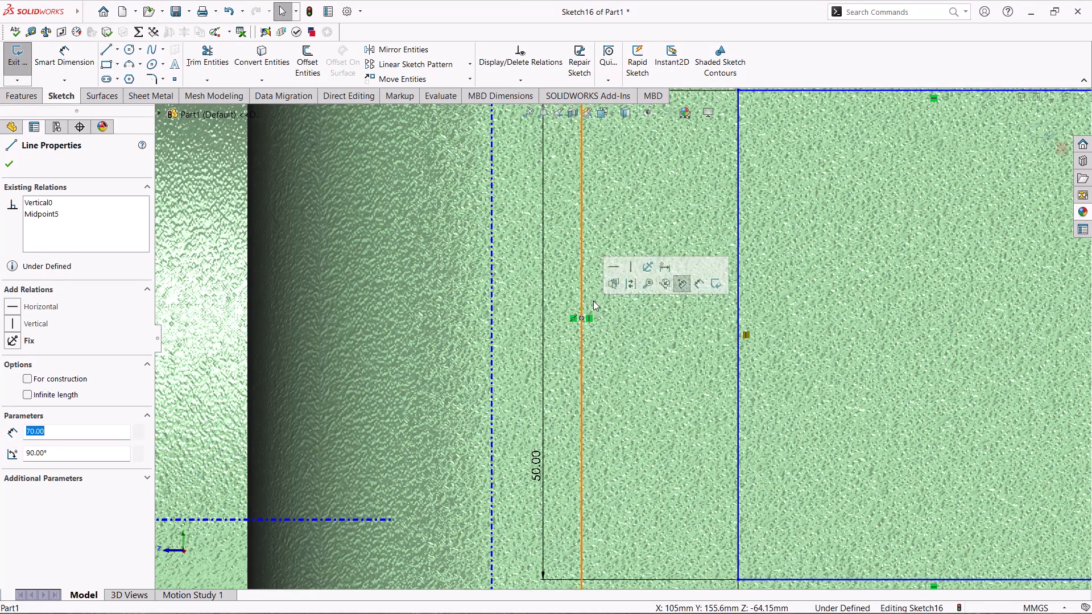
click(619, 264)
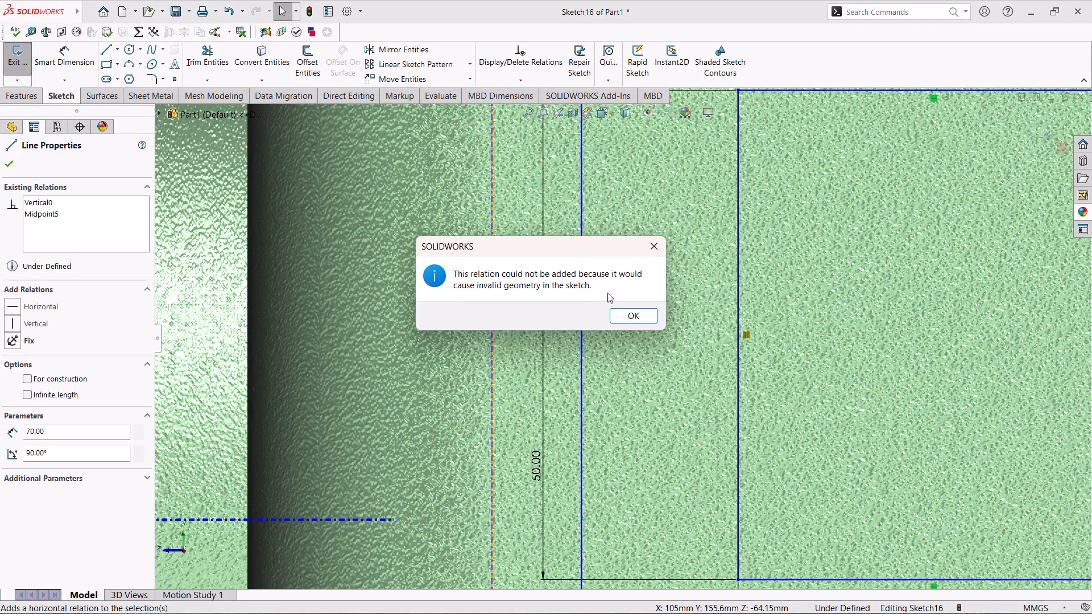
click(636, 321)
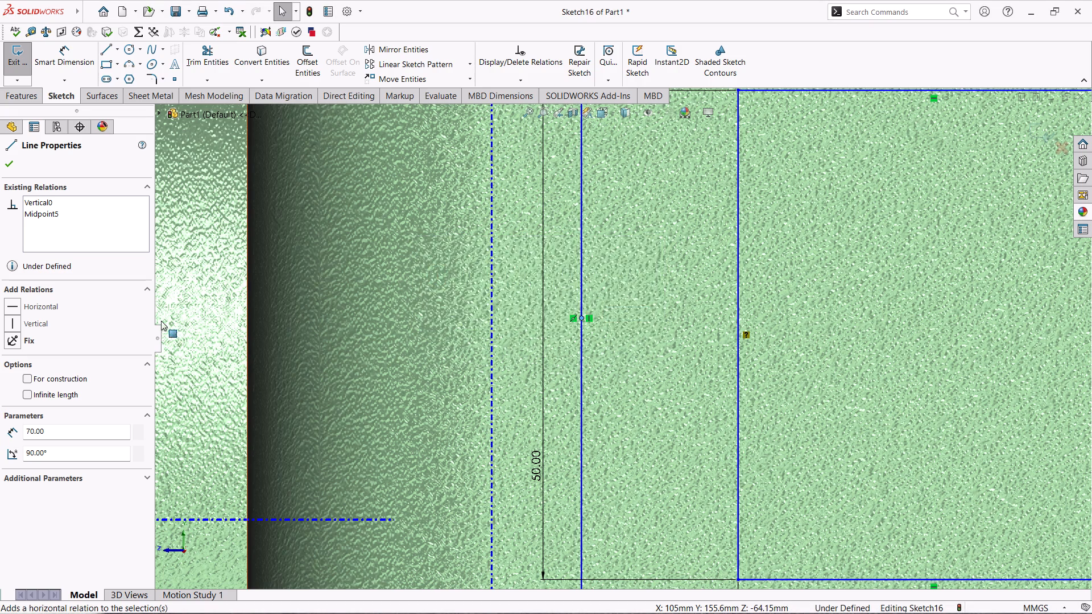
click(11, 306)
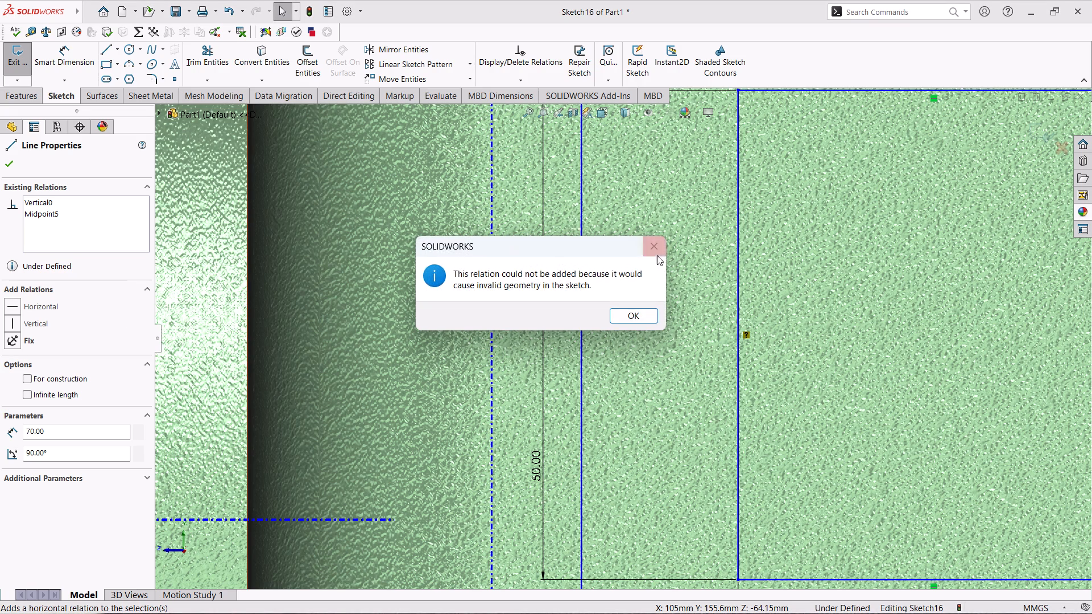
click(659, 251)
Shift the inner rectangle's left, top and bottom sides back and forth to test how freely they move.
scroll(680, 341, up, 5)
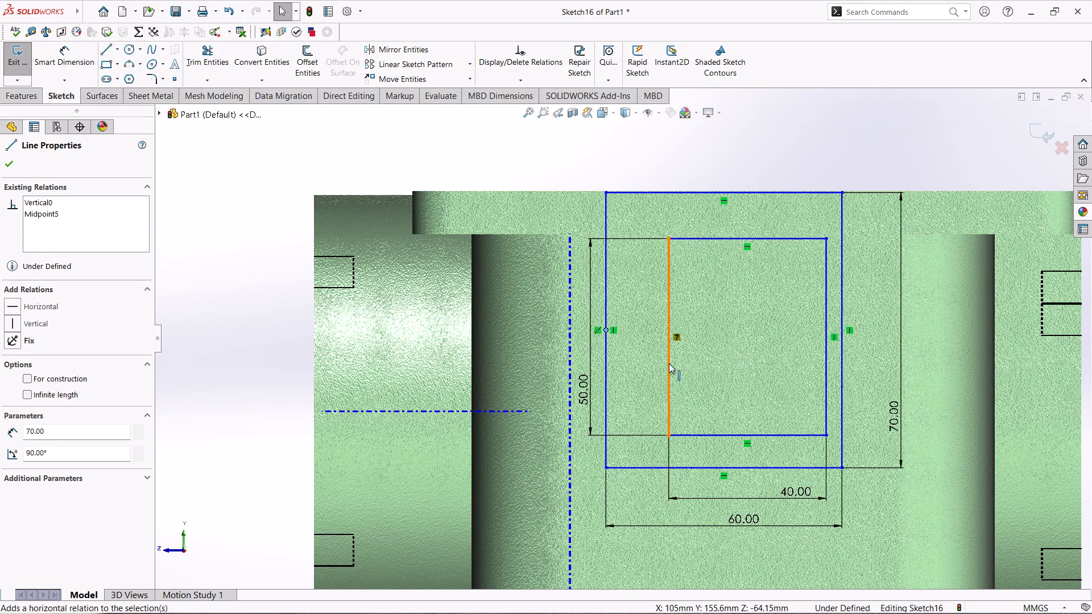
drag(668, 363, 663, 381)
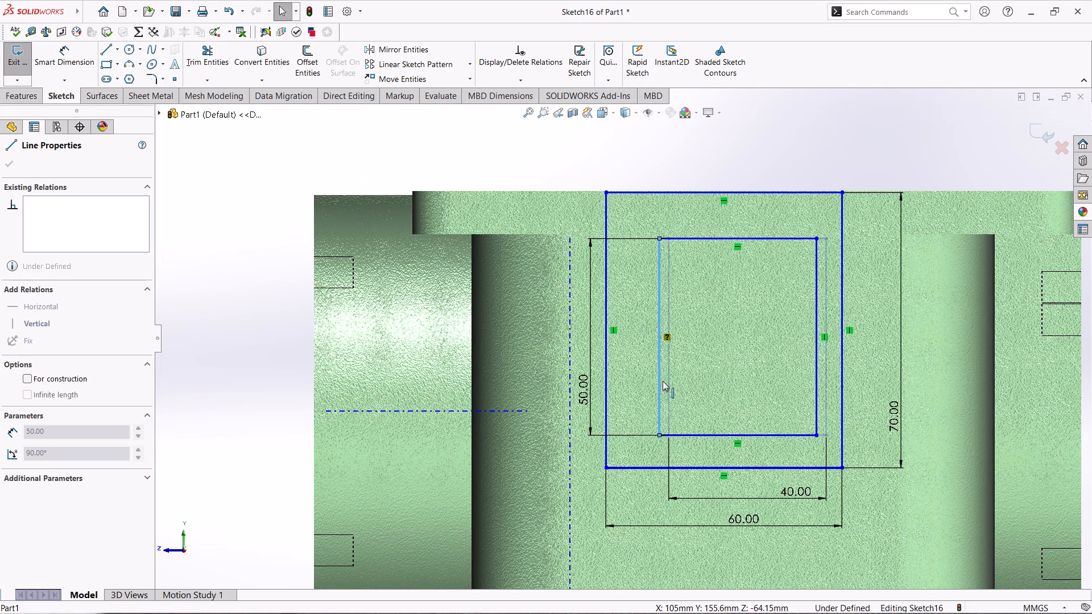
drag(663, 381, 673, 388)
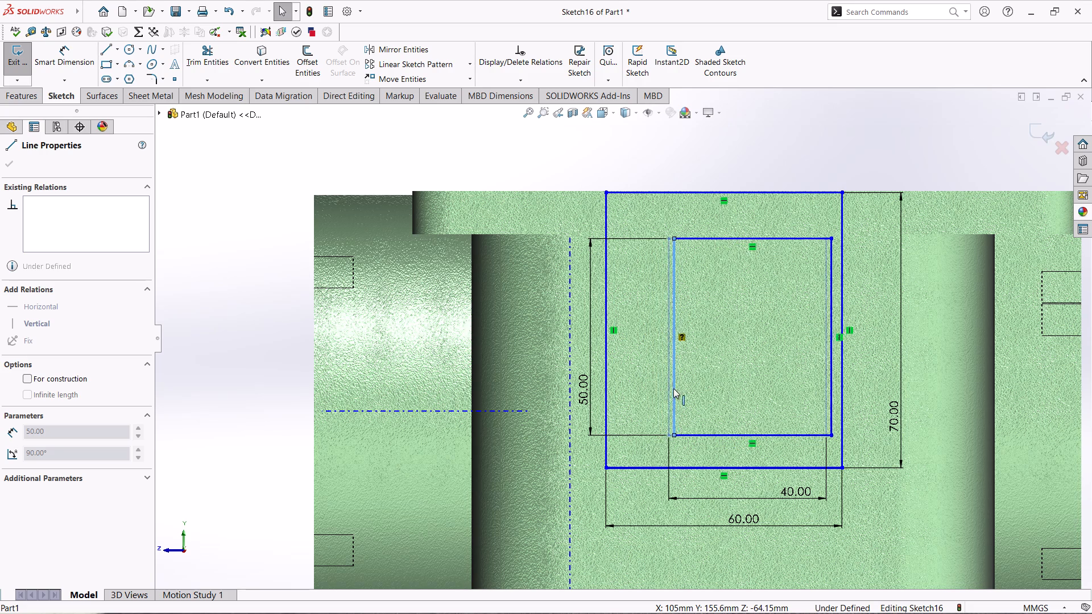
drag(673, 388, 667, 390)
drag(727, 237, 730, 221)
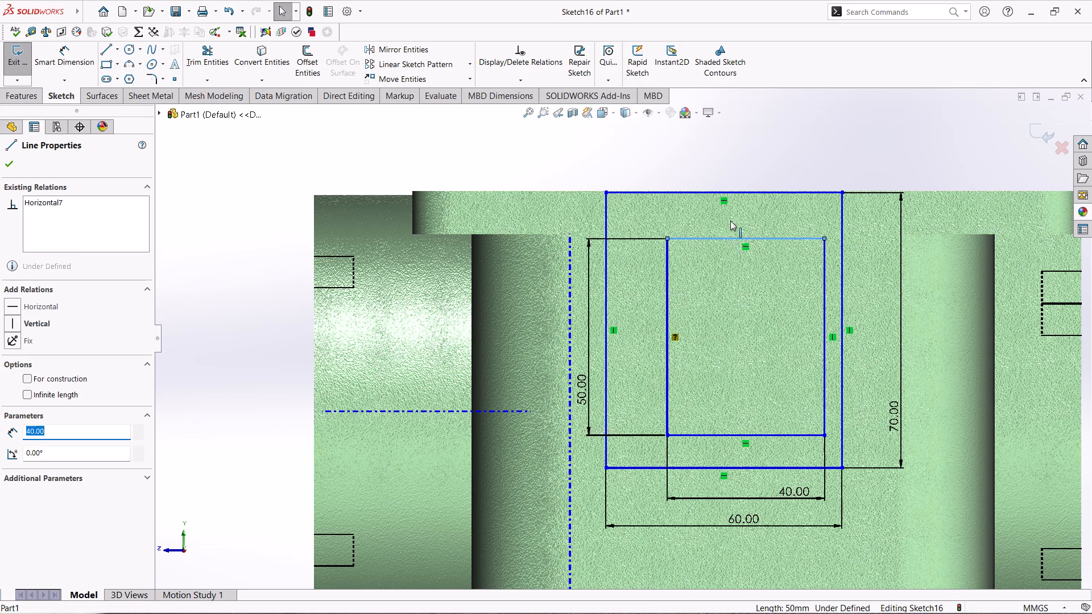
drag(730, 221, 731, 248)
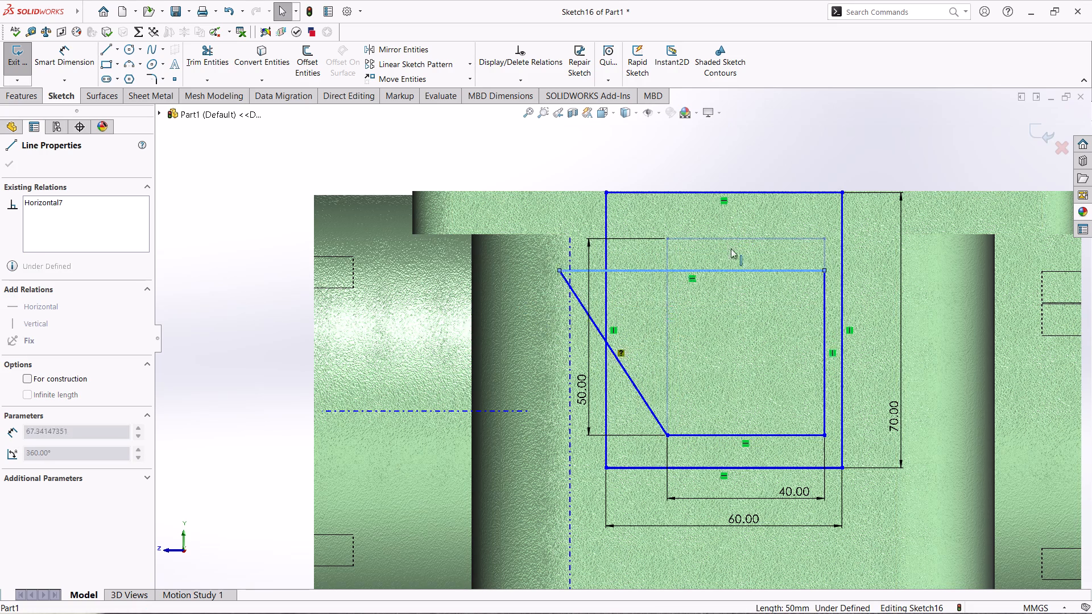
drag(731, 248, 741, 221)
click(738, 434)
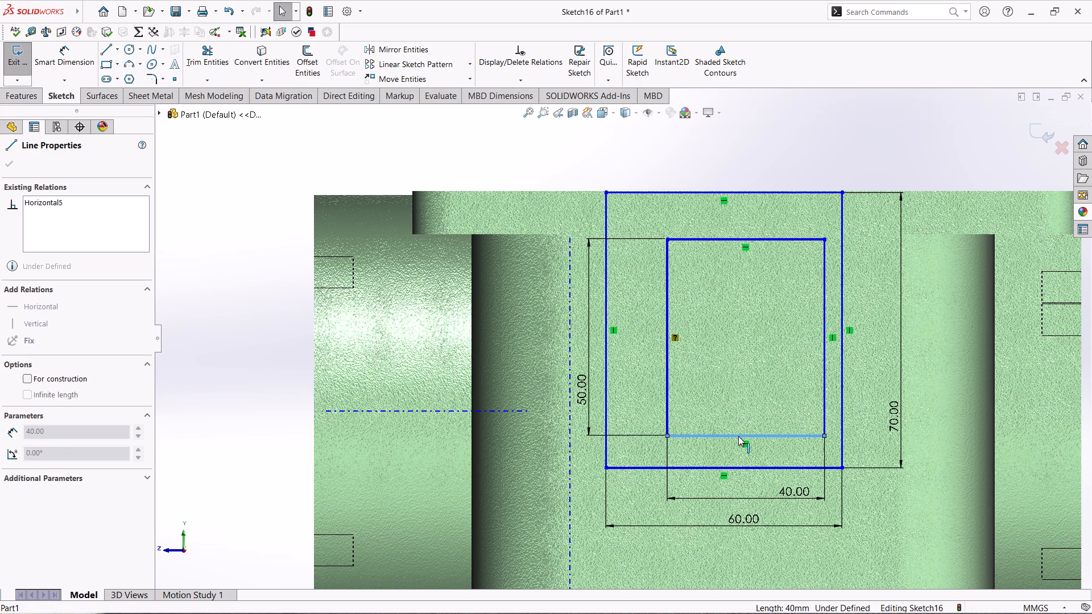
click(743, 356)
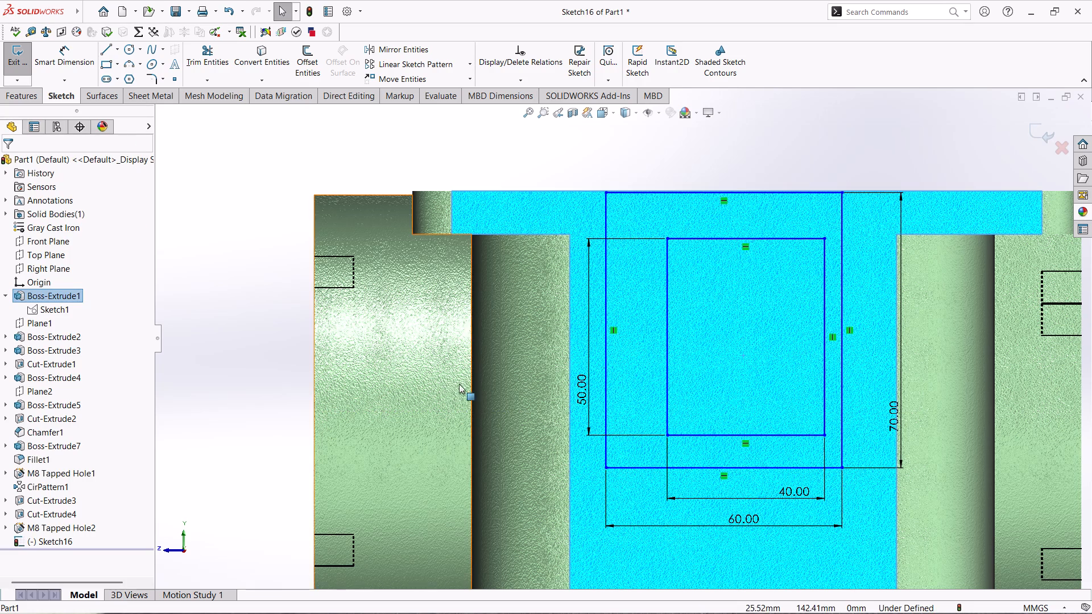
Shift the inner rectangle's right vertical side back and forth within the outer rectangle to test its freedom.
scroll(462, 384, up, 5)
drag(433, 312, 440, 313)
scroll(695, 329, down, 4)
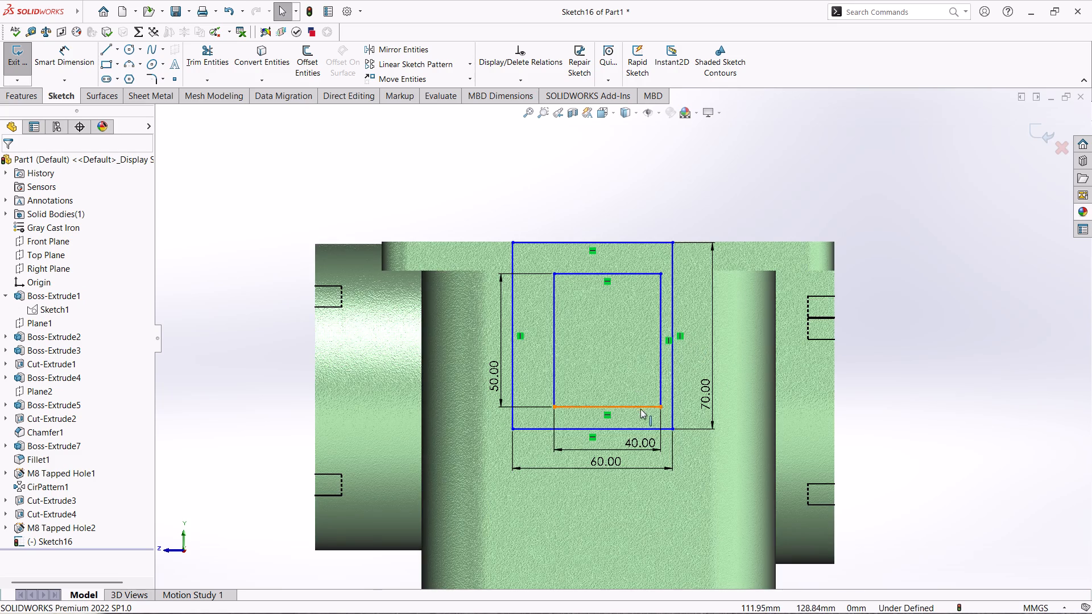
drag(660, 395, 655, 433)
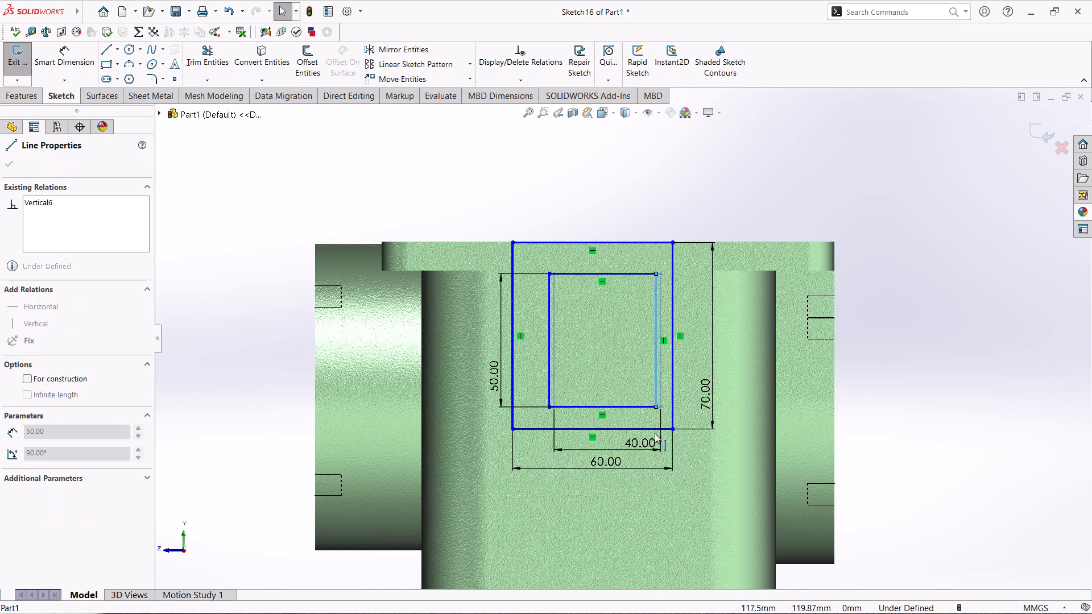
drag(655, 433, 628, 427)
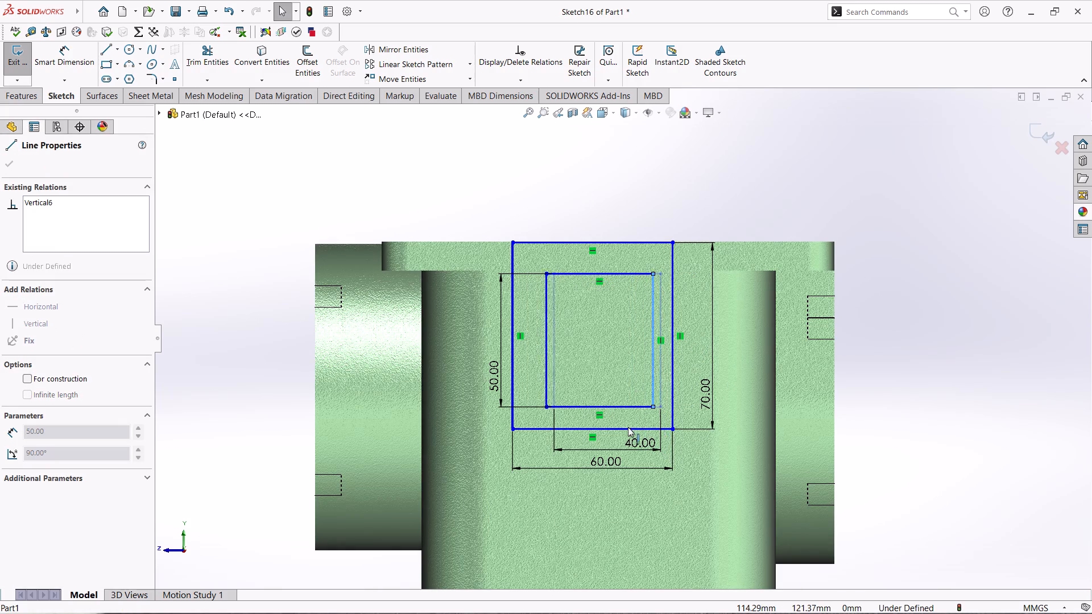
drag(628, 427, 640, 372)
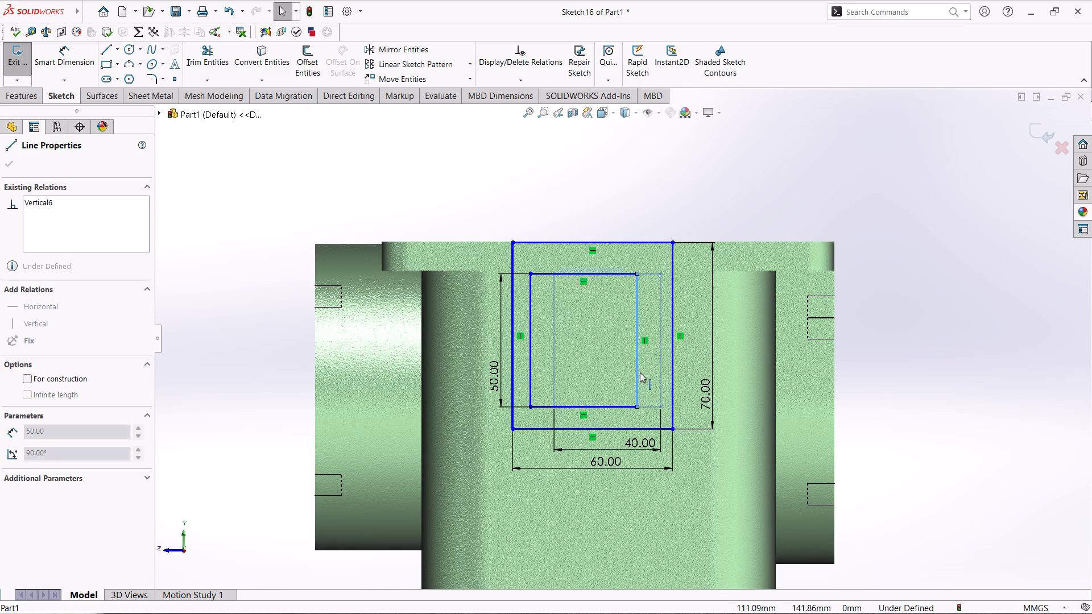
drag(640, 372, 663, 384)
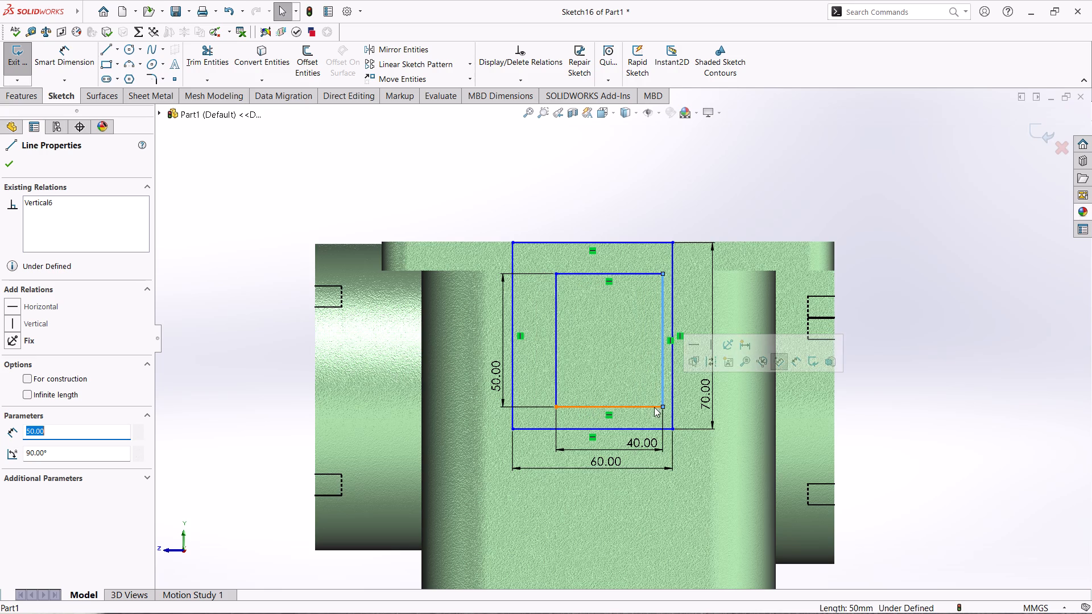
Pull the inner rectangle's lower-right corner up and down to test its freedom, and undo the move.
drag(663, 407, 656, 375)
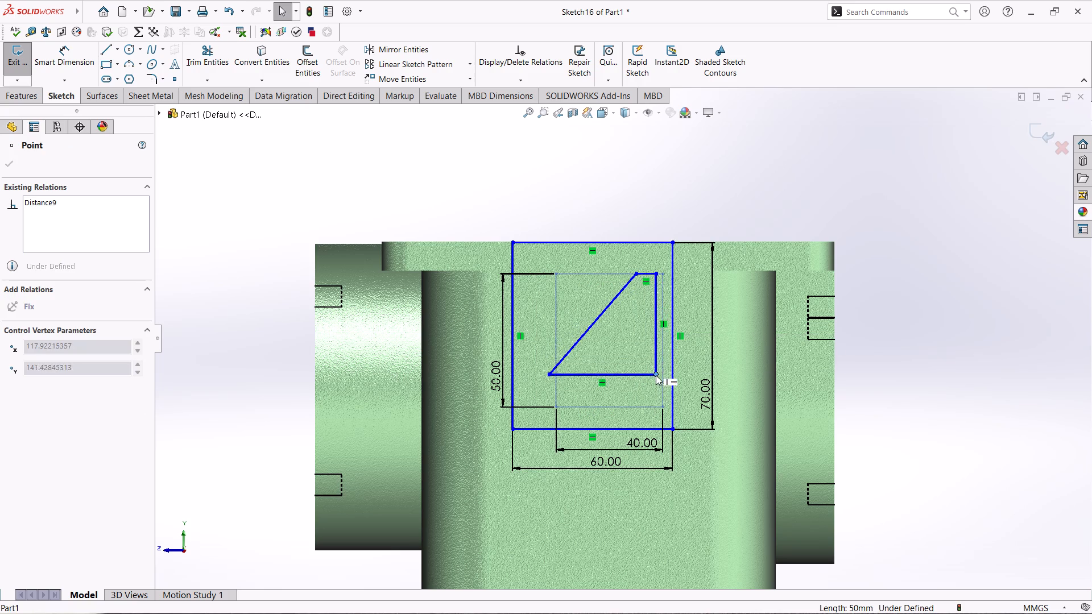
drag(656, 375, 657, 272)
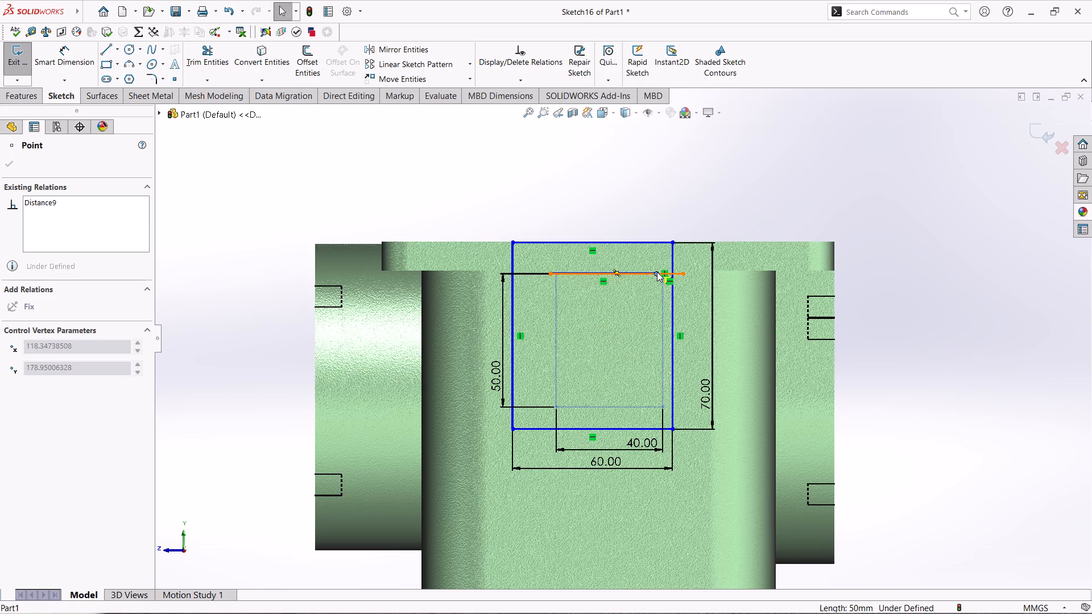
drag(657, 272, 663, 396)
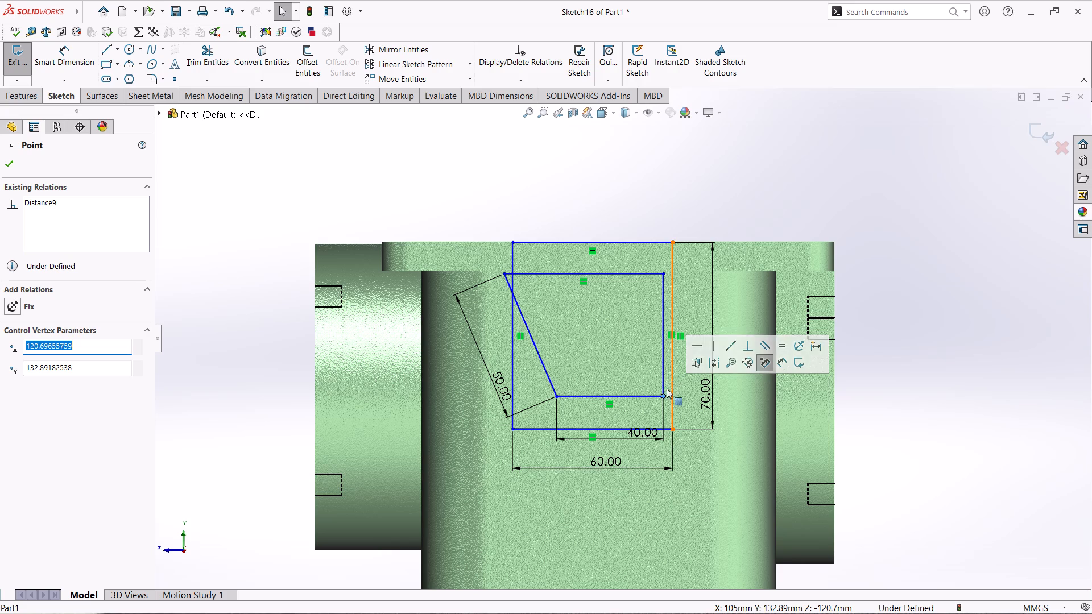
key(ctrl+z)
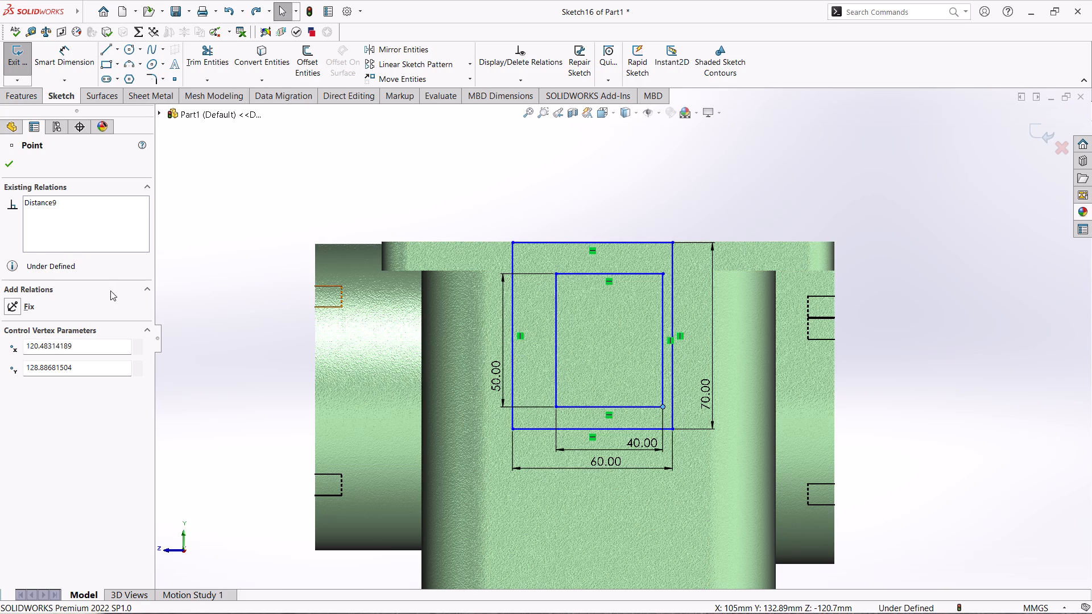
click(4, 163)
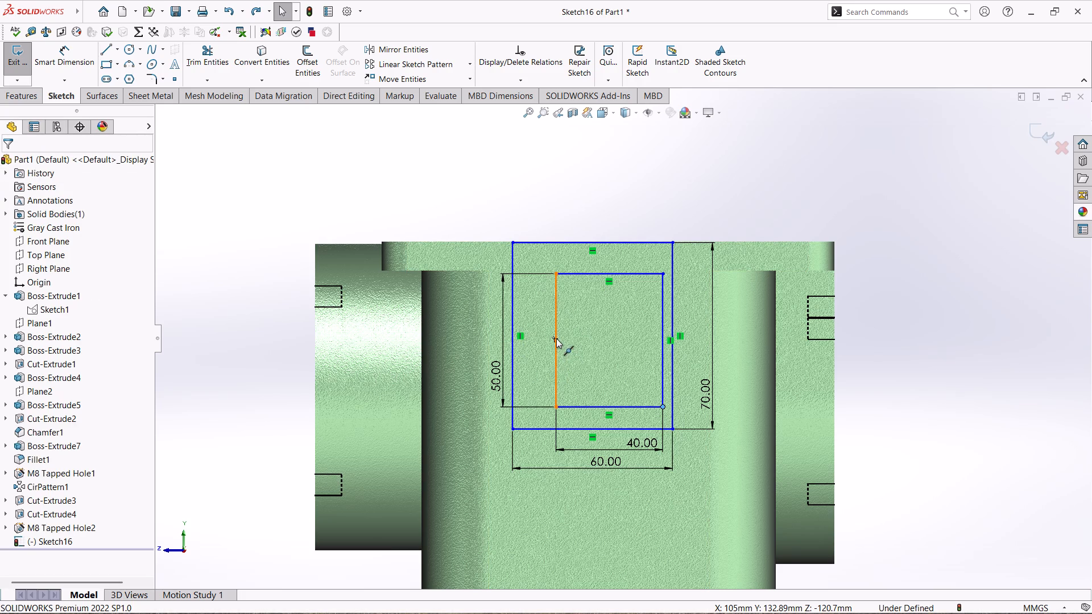
Shift the inner rectangle's left side slightly towards the outer rectangle's left side and test how its bottom side moves.
drag(555, 338, 556, 334)
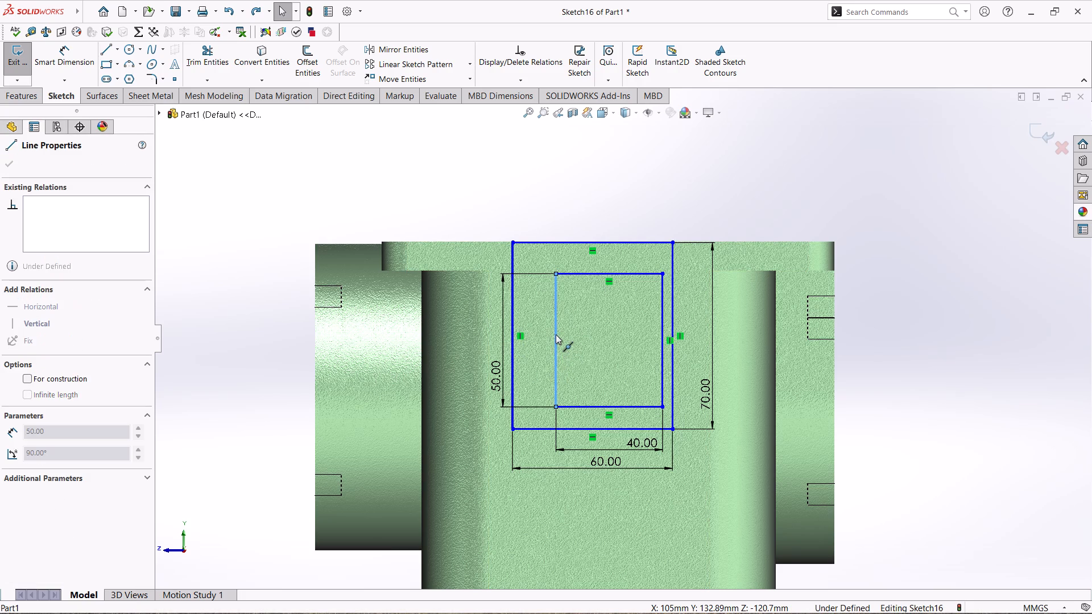
drag(556, 334, 553, 273)
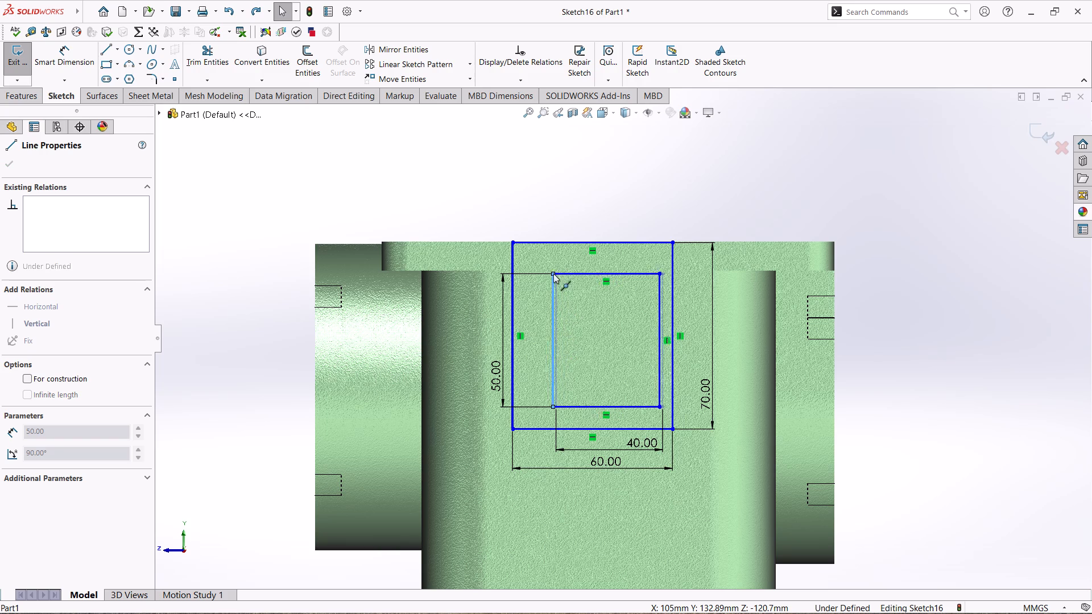
drag(553, 273, 553, 345)
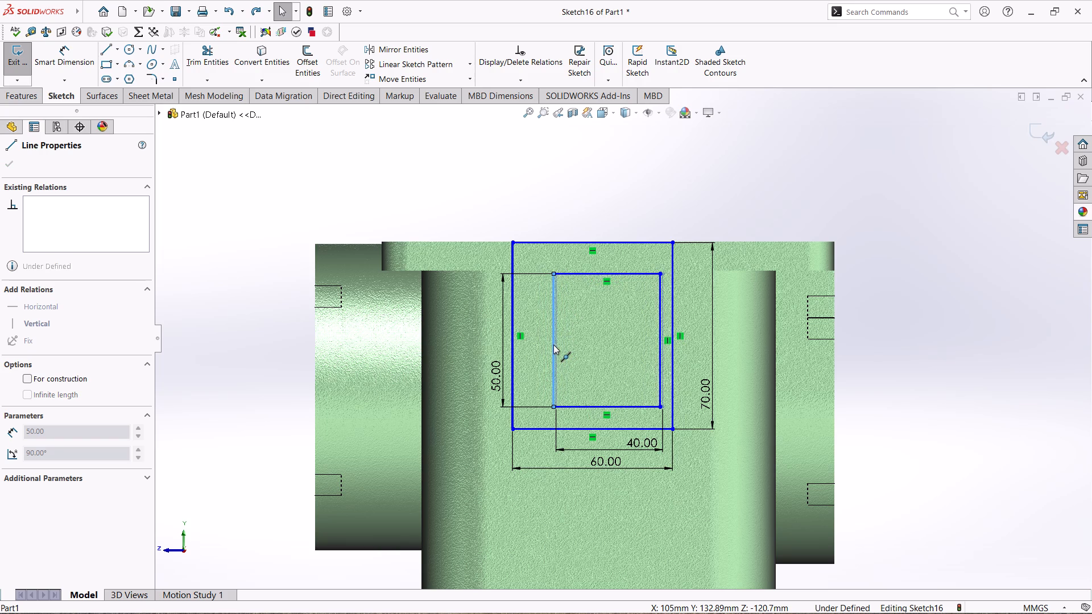
drag(553, 345, 553, 346)
drag(579, 404, 581, 384)
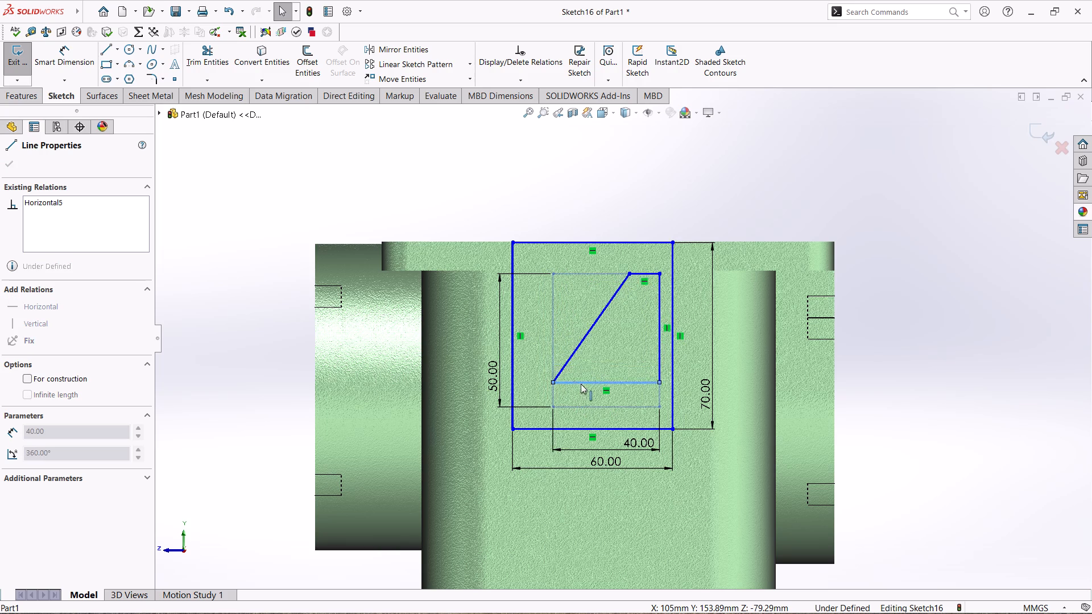
drag(581, 384, 572, 400)
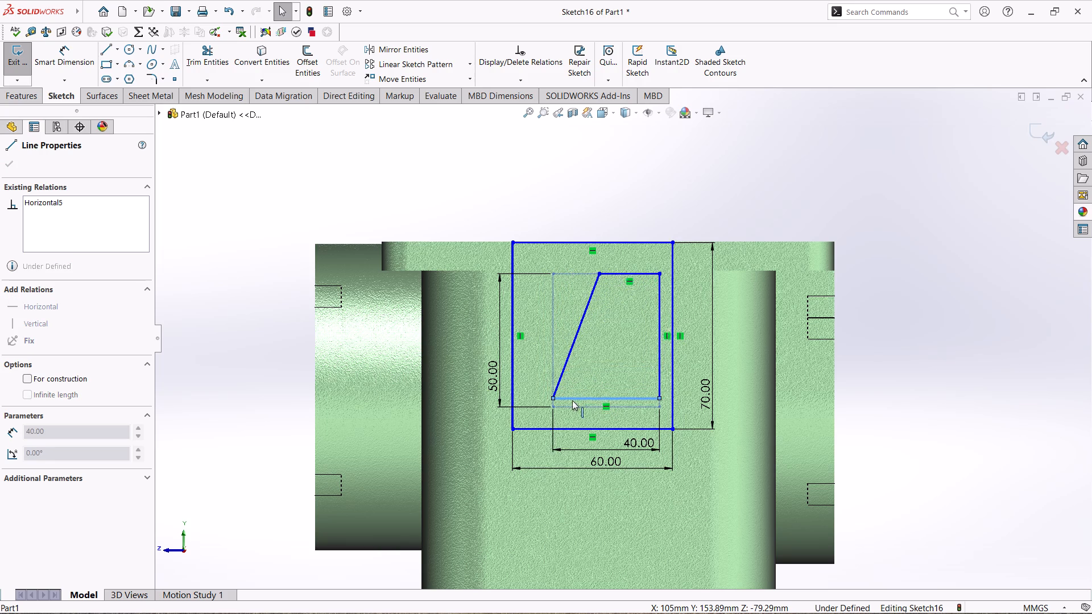
drag(572, 400, 571, 407)
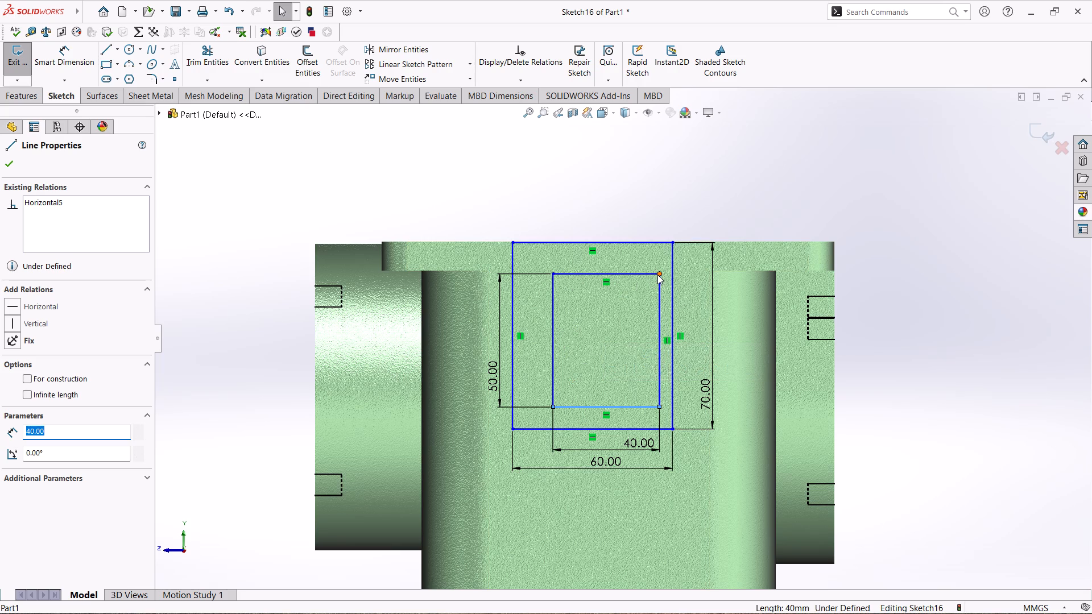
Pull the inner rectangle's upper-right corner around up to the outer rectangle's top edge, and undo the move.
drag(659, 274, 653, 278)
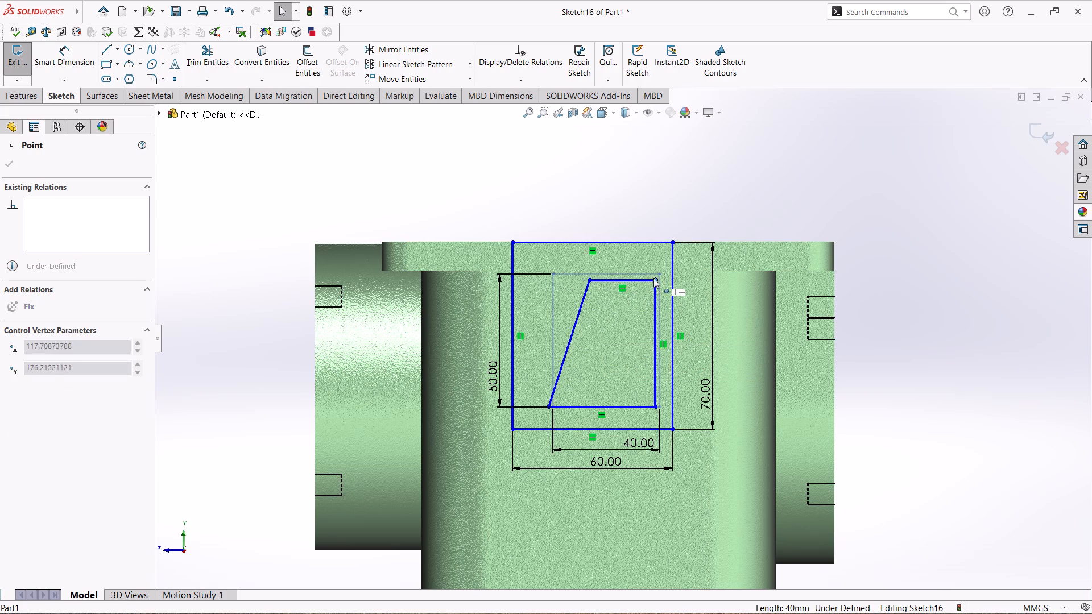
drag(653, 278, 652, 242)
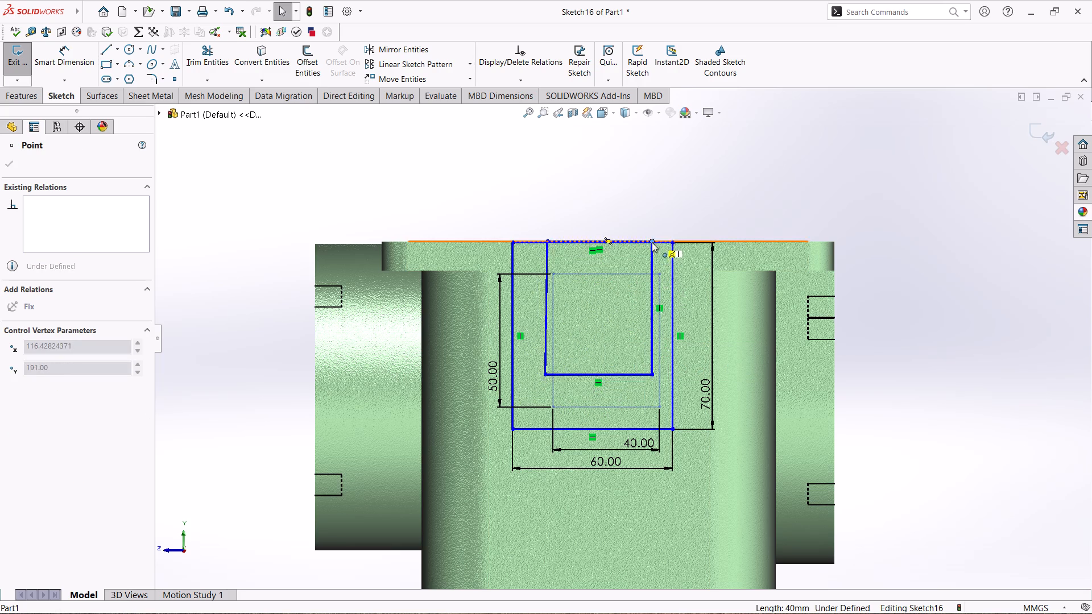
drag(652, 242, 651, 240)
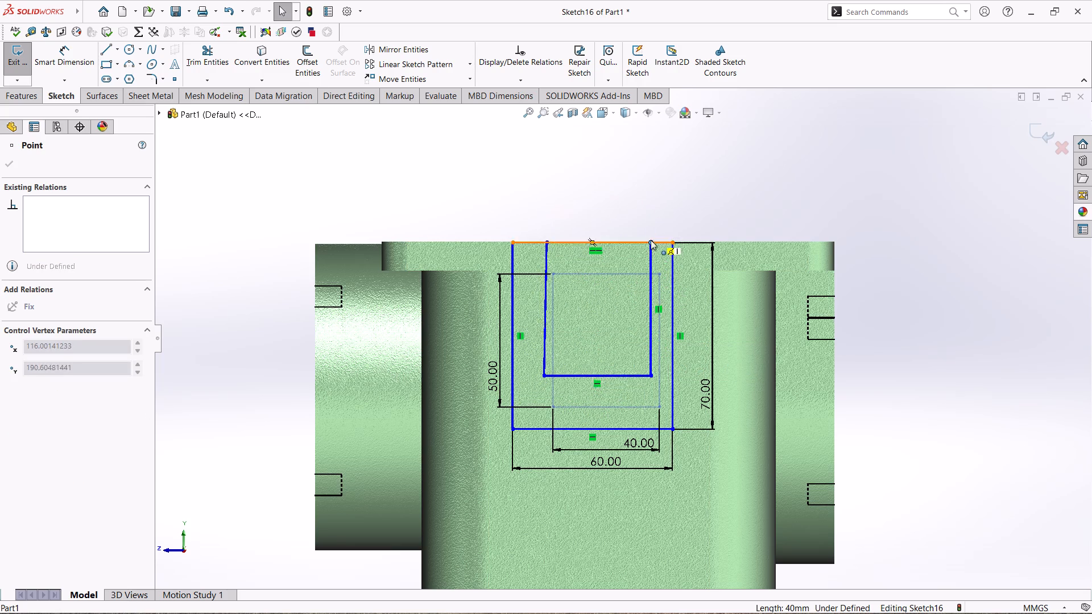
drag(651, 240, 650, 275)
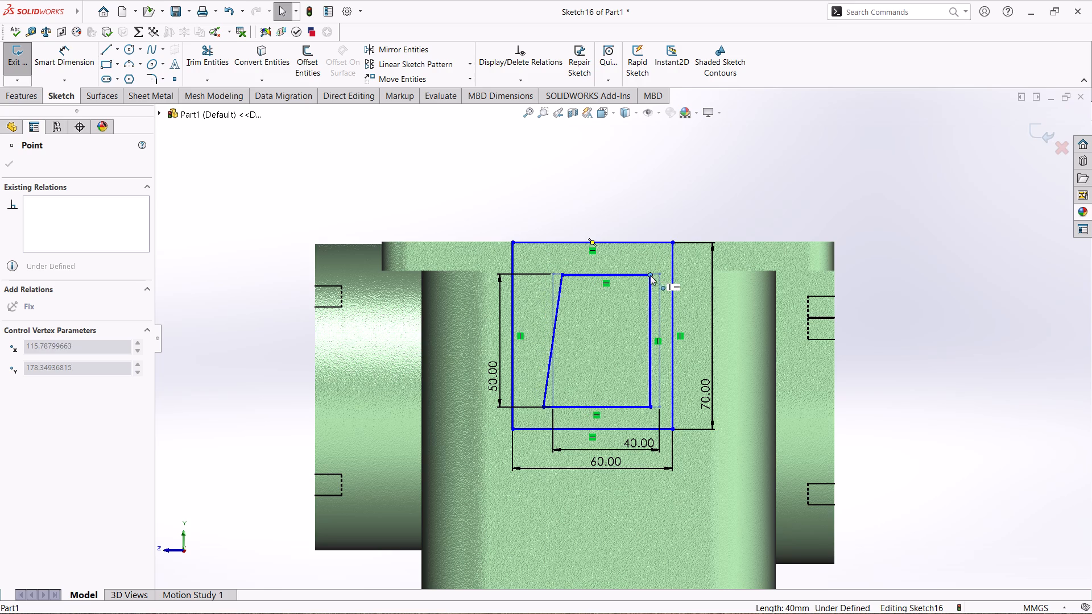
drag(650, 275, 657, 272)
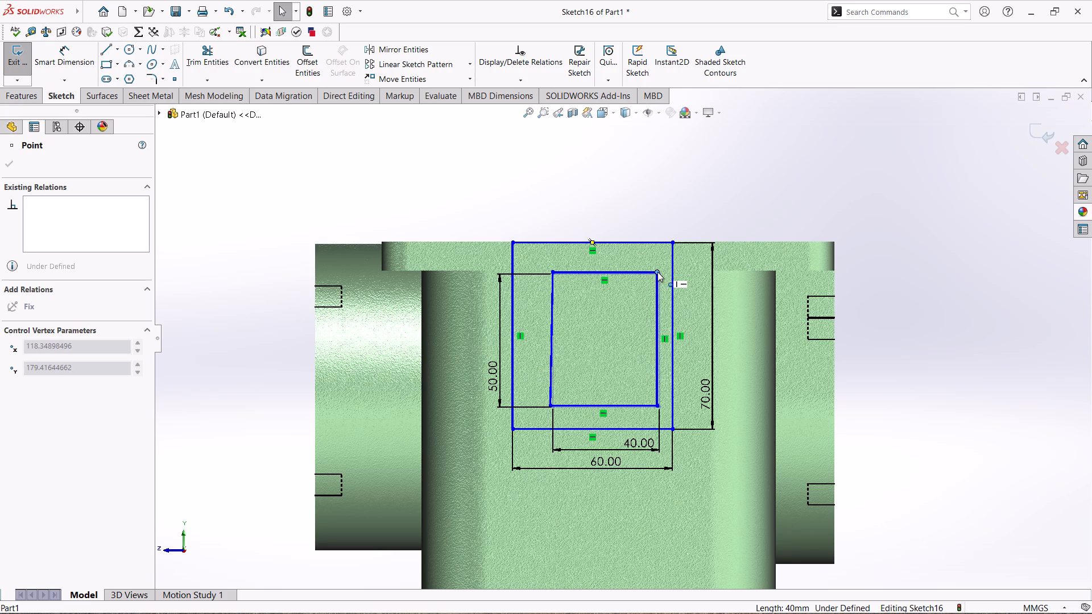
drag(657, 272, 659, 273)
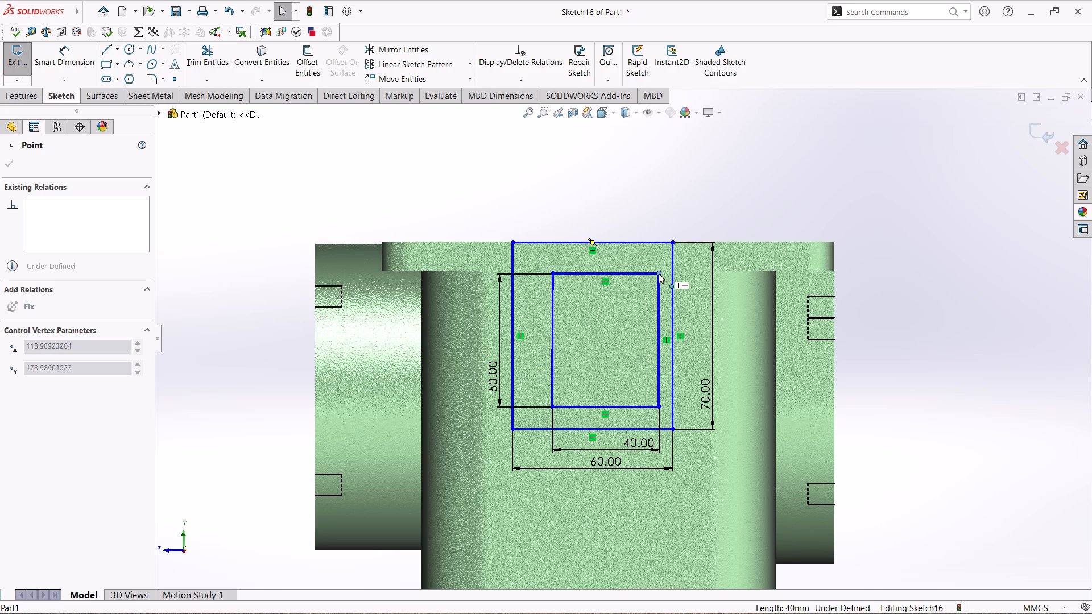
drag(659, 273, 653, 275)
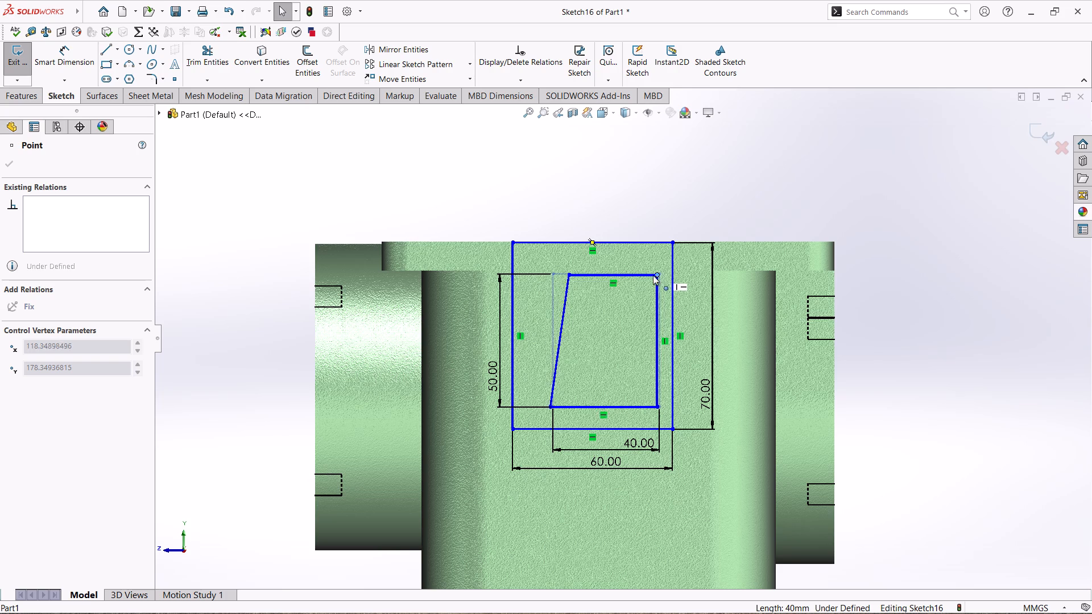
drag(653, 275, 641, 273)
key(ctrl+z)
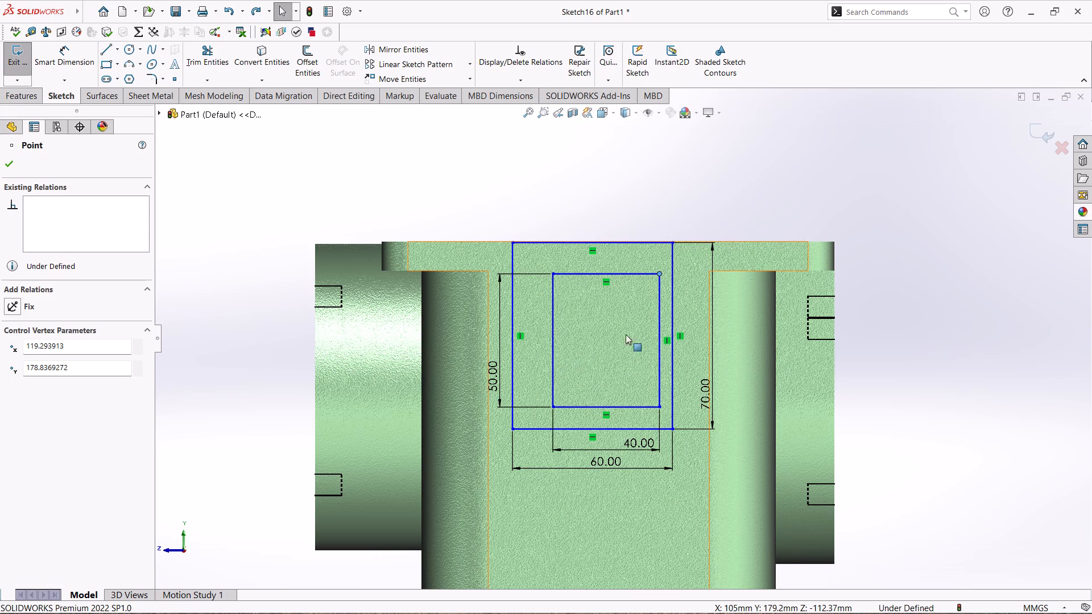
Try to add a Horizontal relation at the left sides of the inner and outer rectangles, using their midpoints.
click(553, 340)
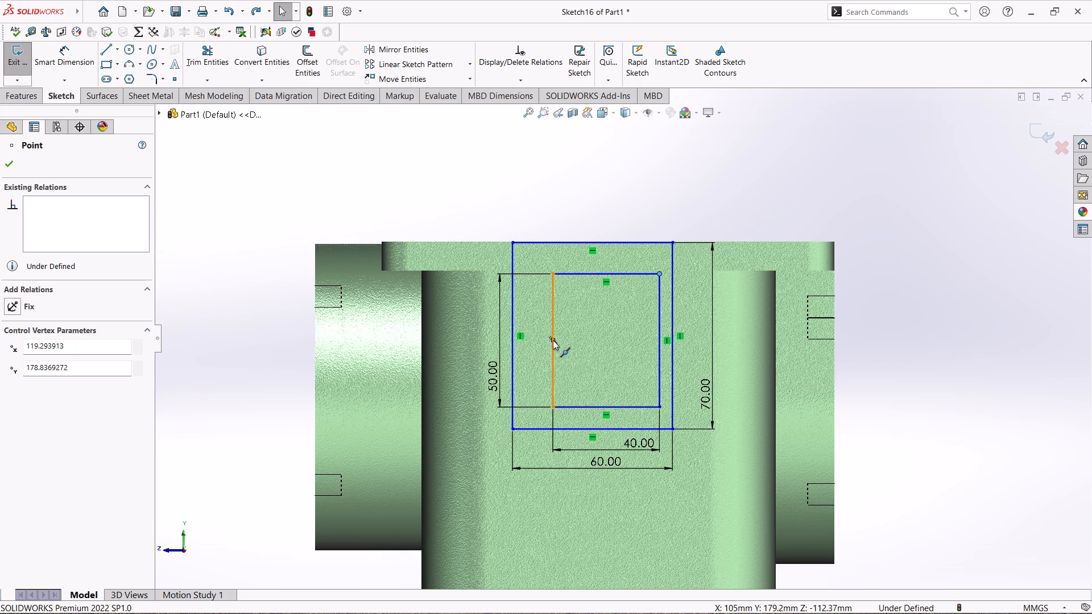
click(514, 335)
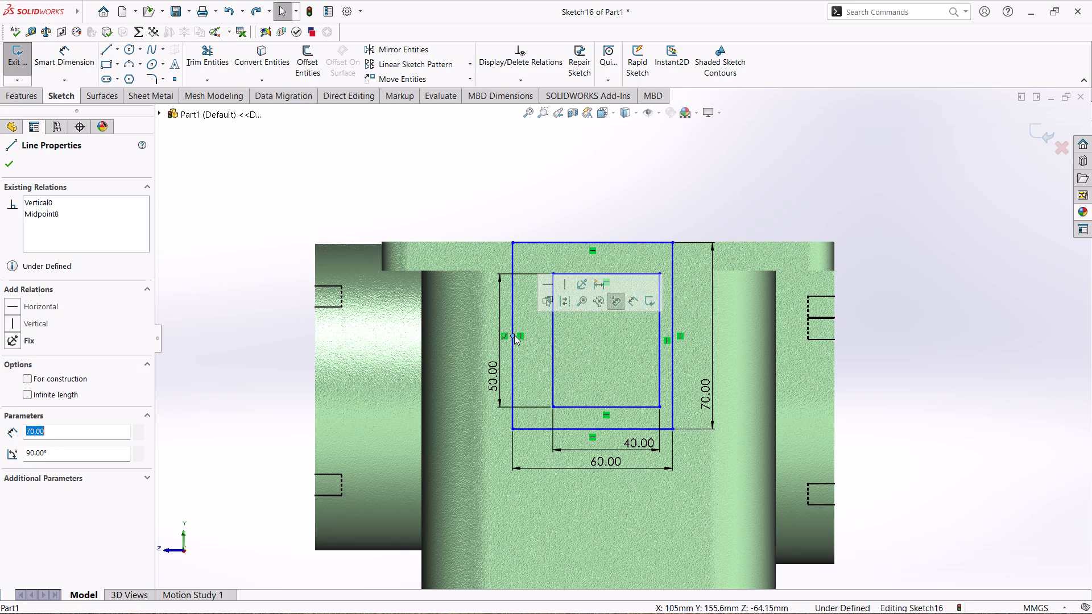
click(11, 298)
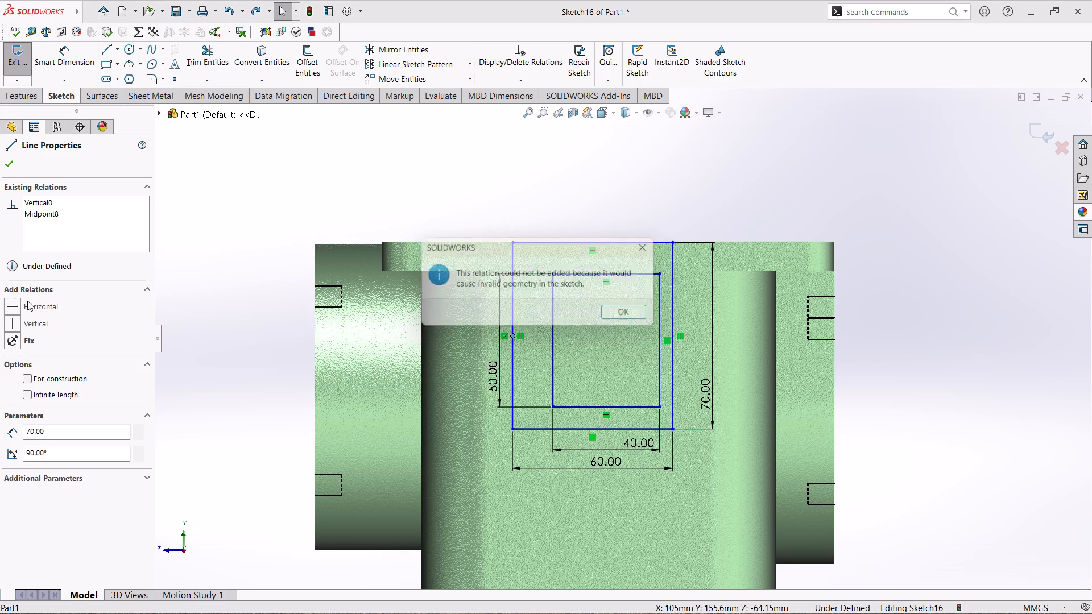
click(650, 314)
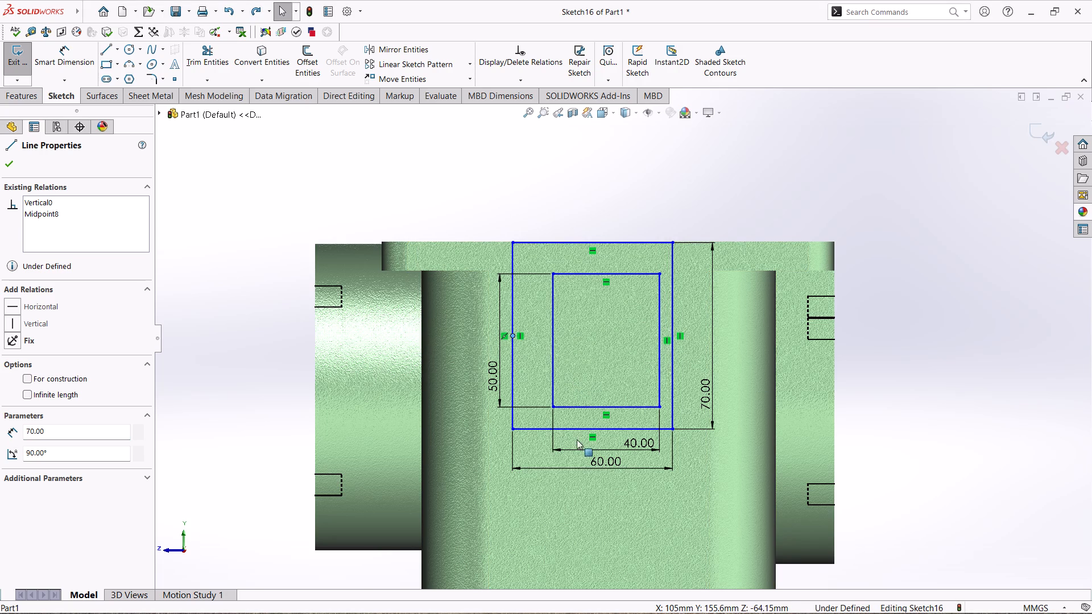
Add an Equal relation between the inner rectangle's top and bottom sides, and clear the selection.
click(620, 406)
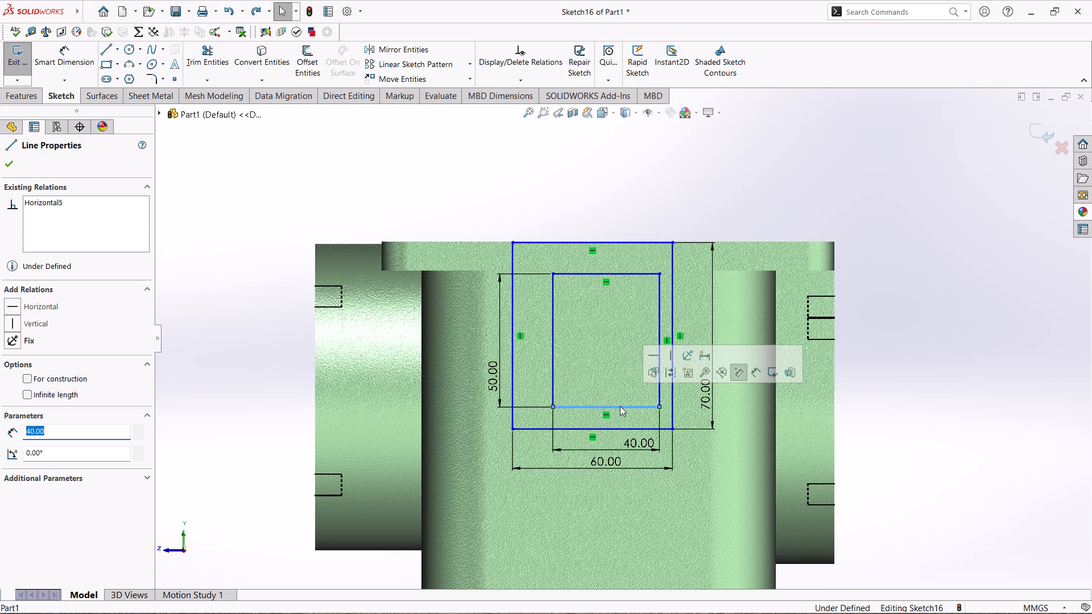
ctrl+click(630, 272)
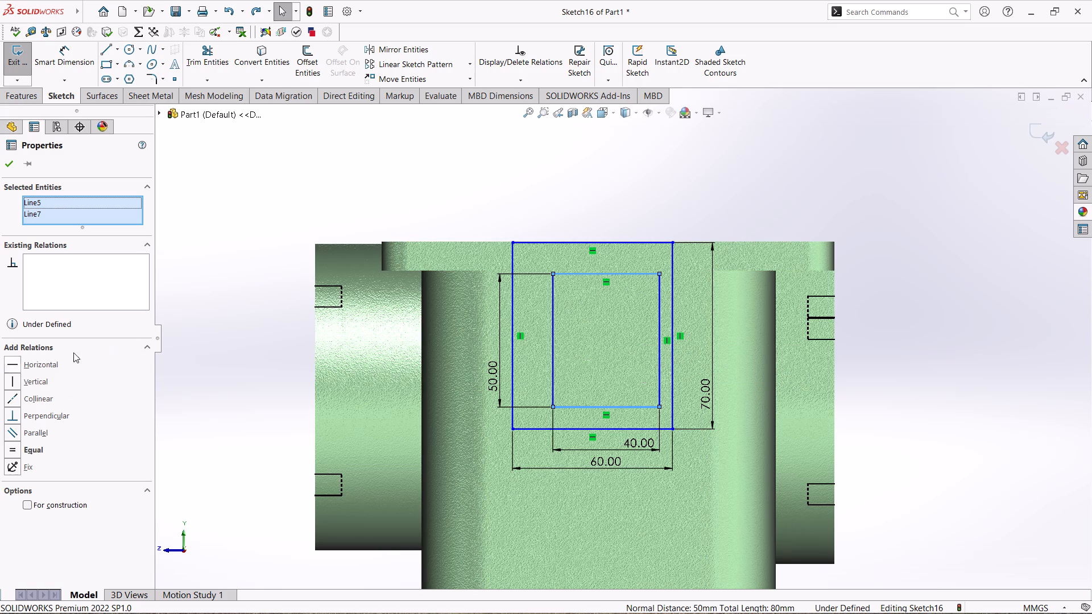
click(10, 448)
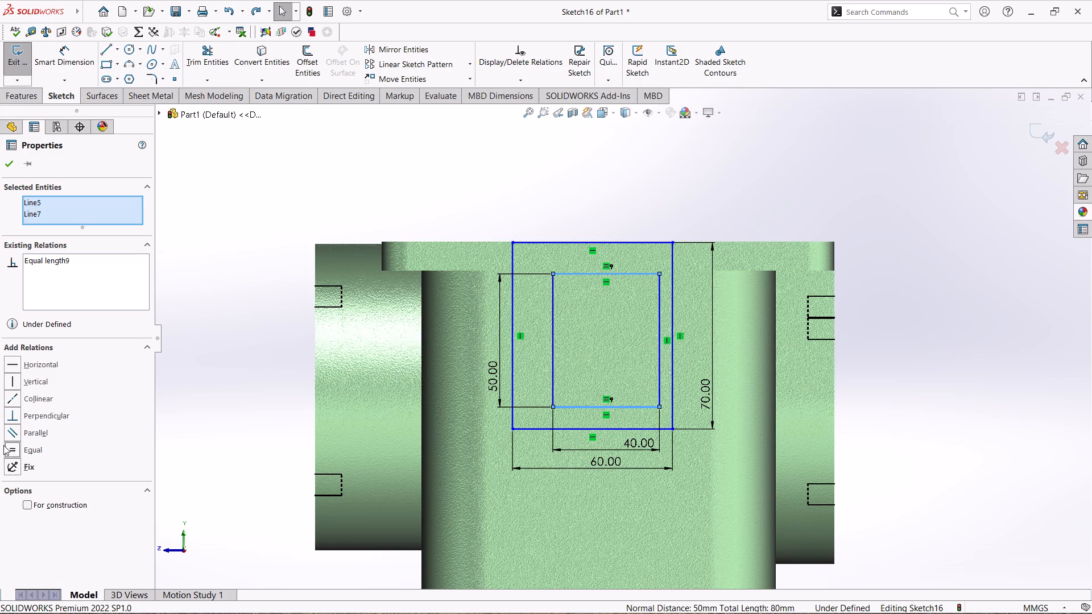
right_click(47, 201)
click(81, 213)
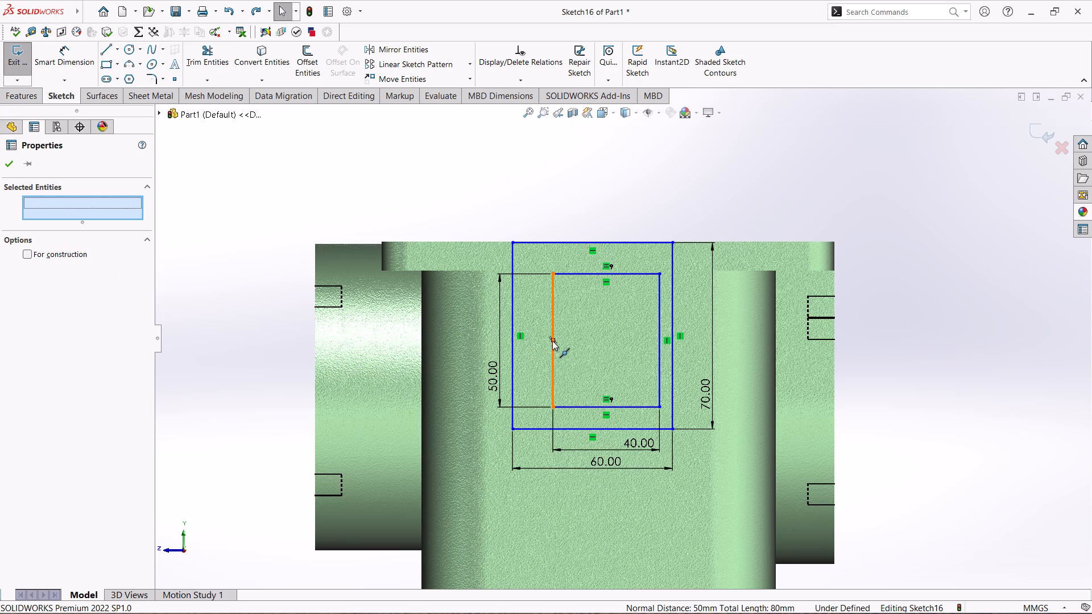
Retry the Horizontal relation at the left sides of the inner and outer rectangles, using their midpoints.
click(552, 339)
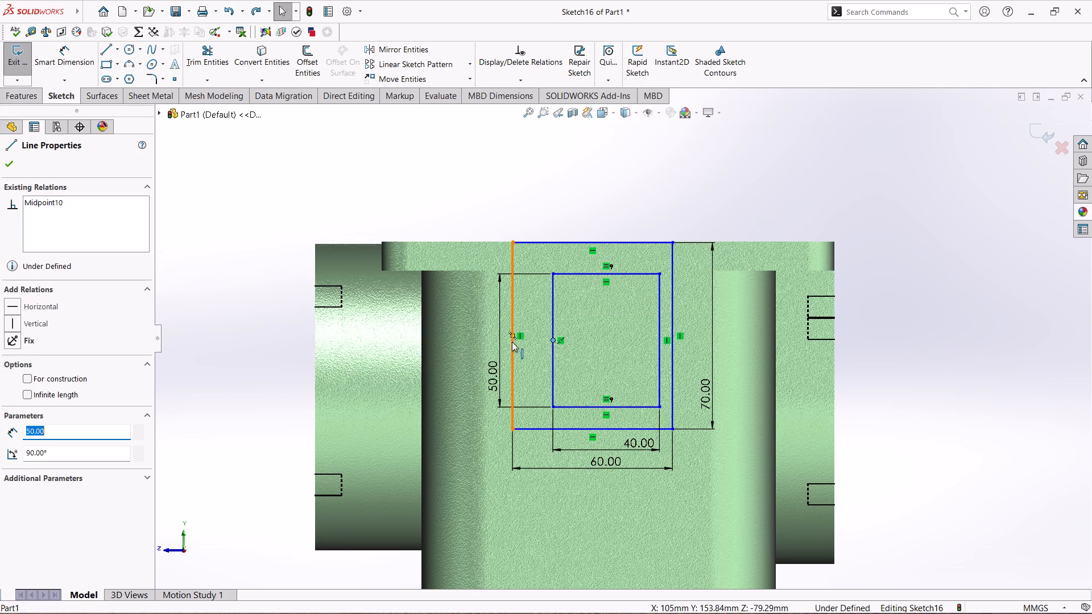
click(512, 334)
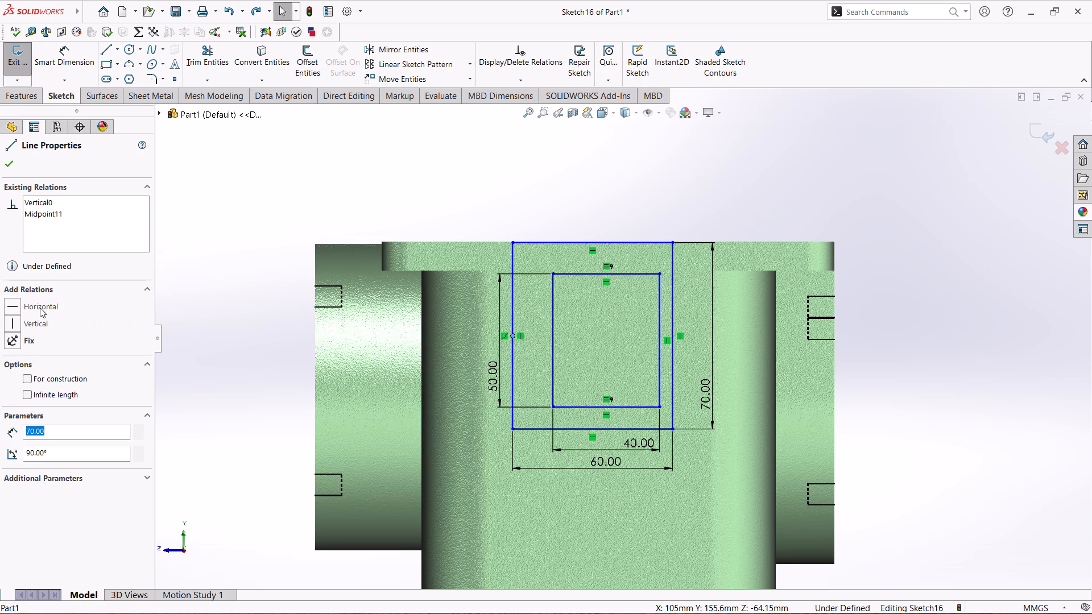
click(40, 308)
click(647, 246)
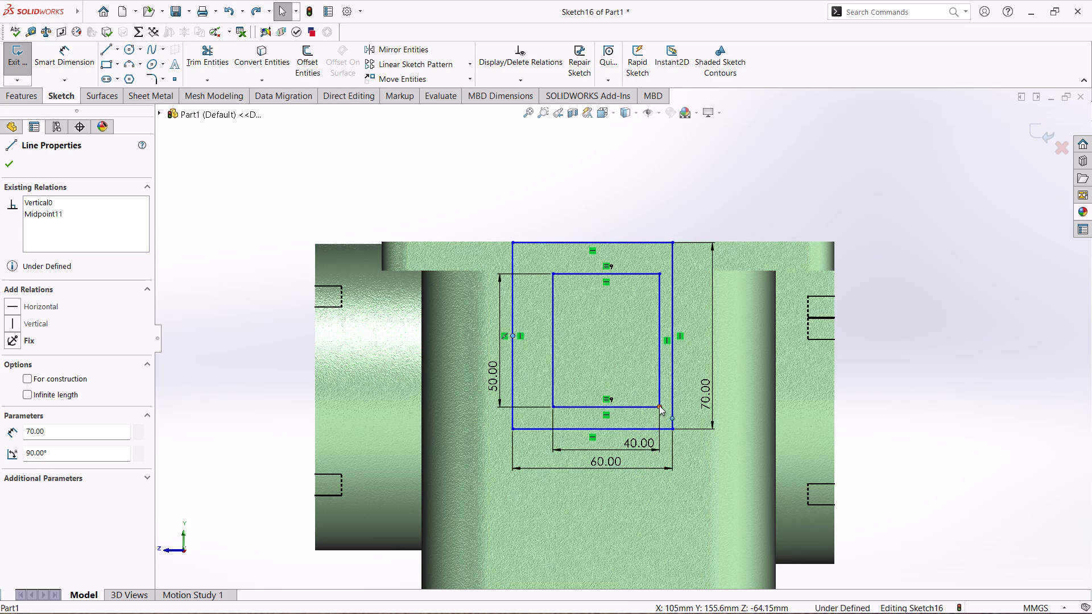
Draw a centerline joining the midpoints of the outer and inner rectangles' left sides and make it horizontal.
click(659, 405)
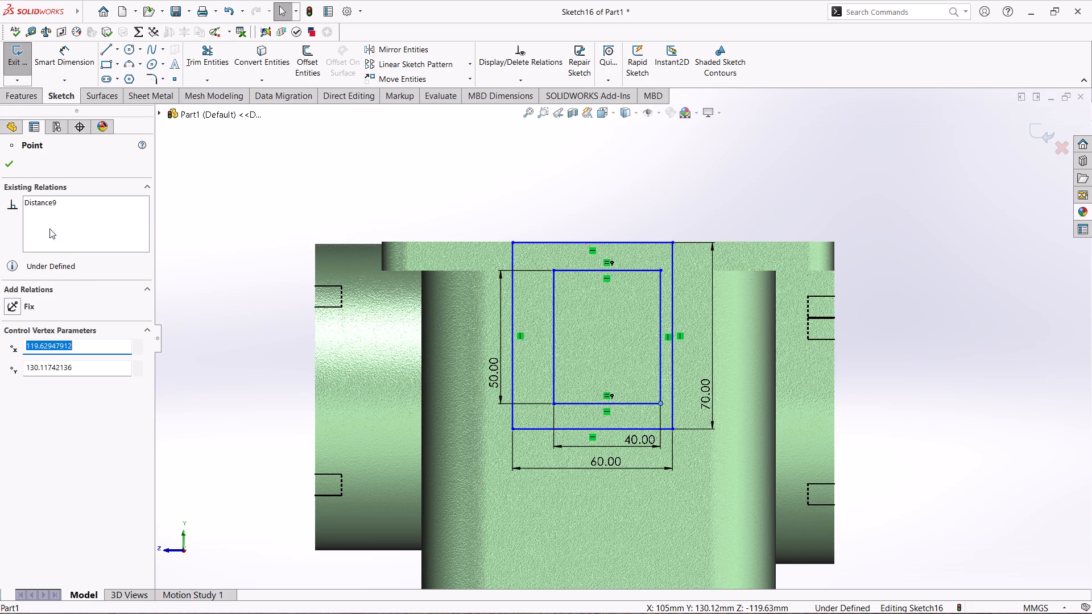
click(121, 51)
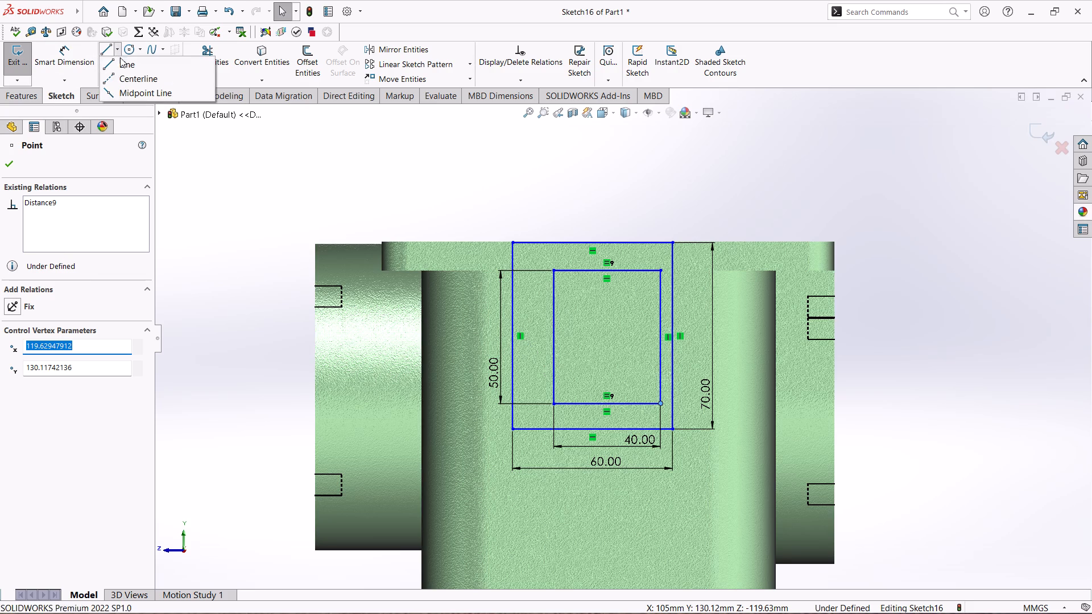
click(124, 75)
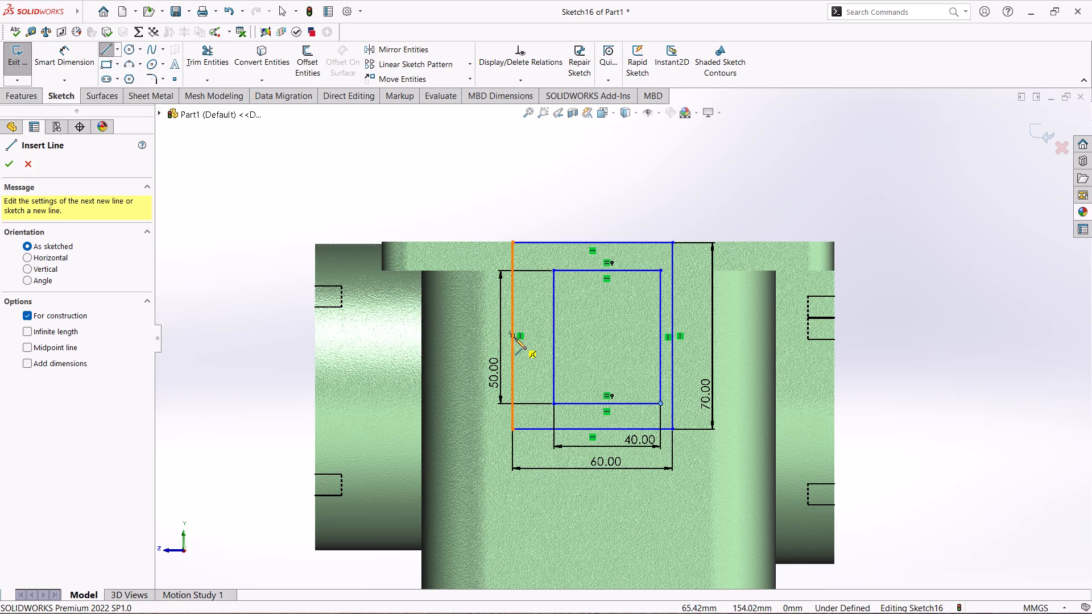
click(514, 335)
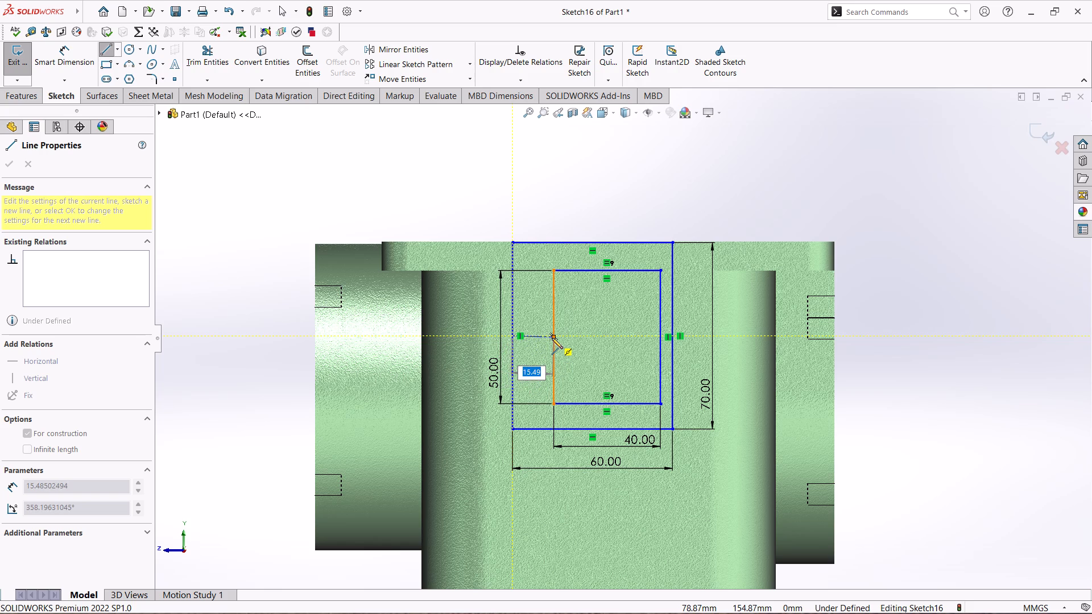
click(552, 338)
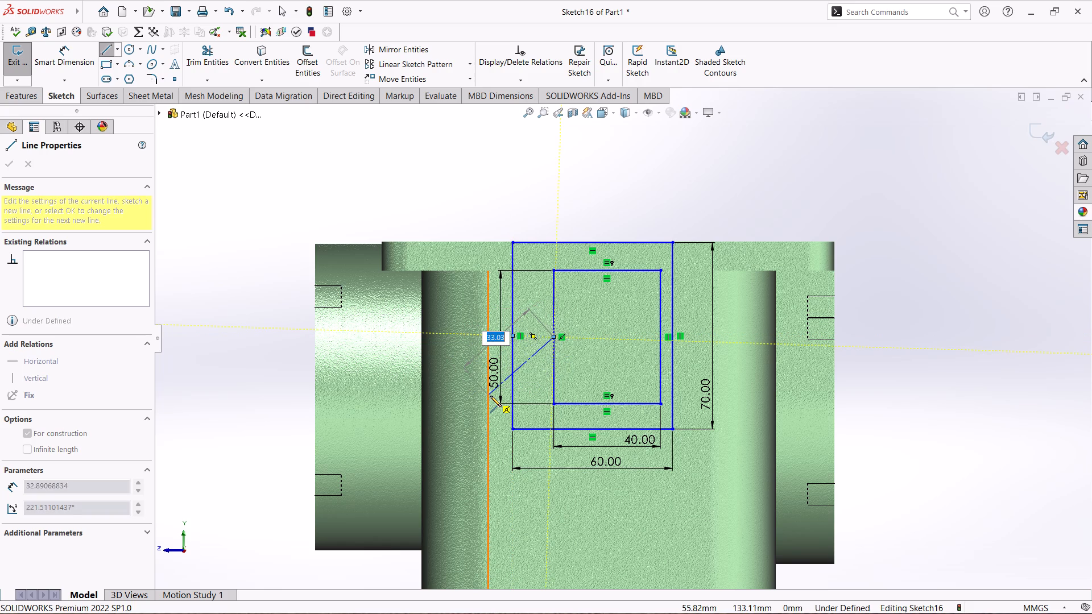
key(Escape)
click(536, 337)
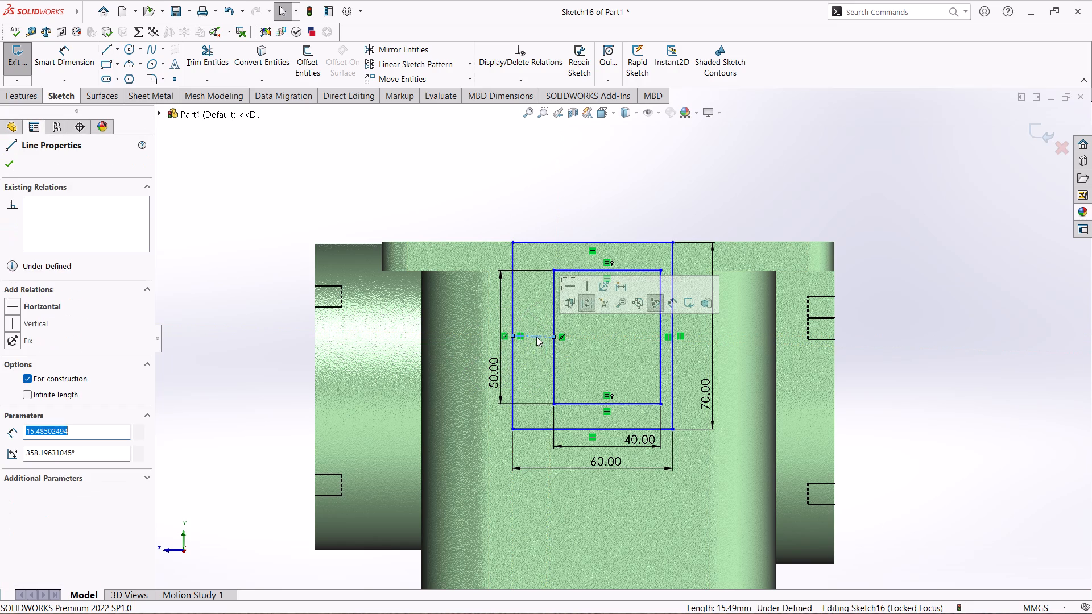
click(569, 287)
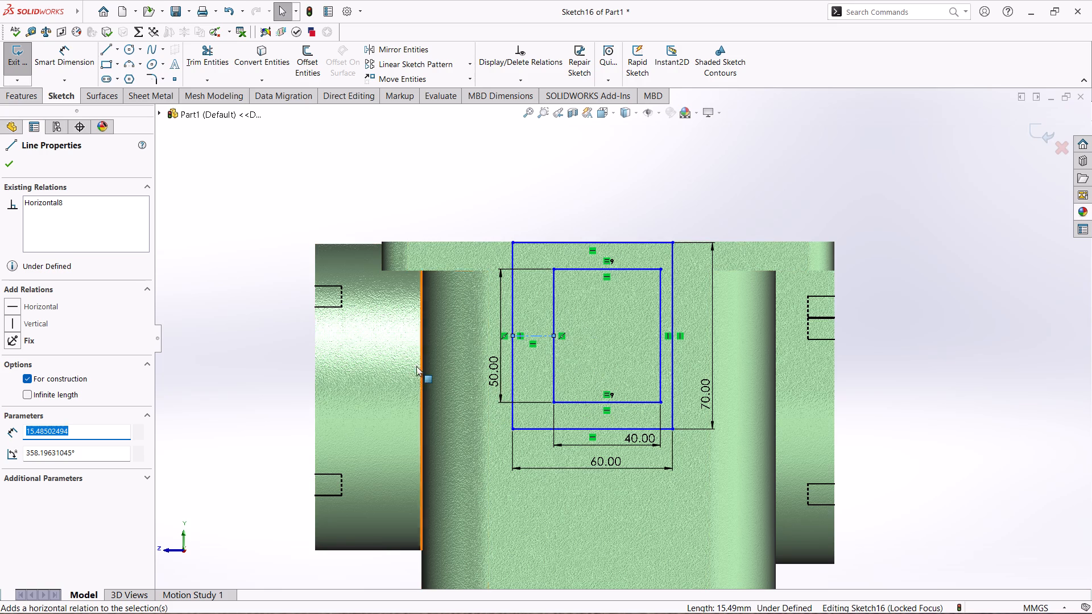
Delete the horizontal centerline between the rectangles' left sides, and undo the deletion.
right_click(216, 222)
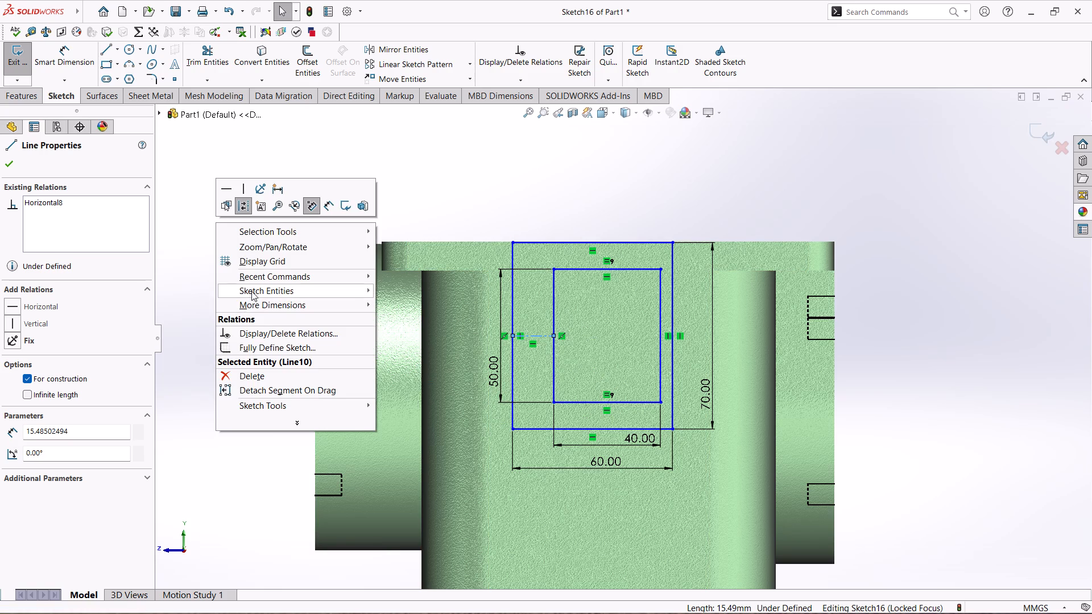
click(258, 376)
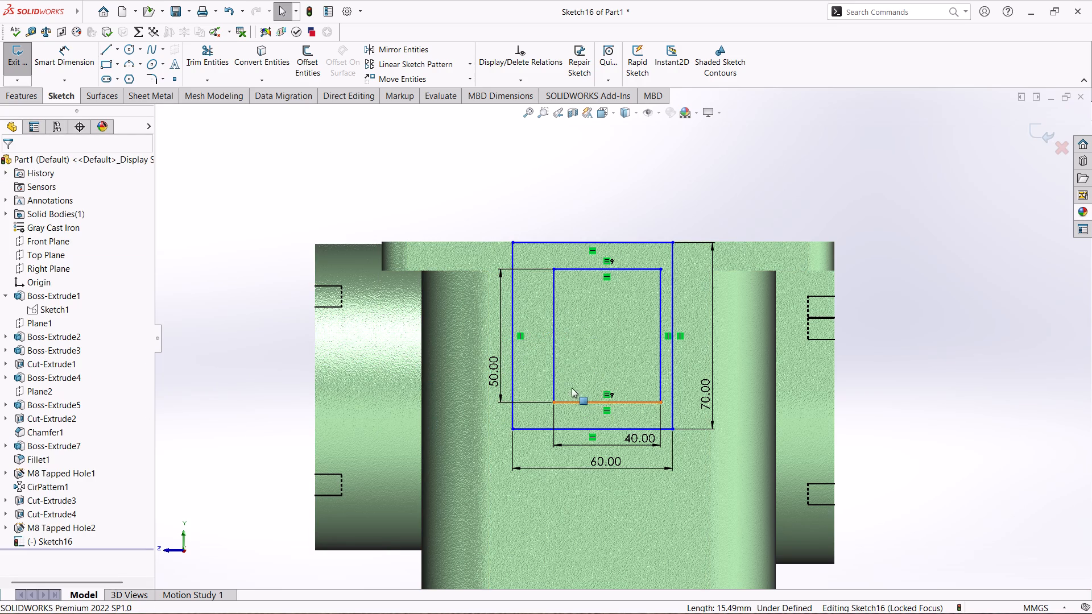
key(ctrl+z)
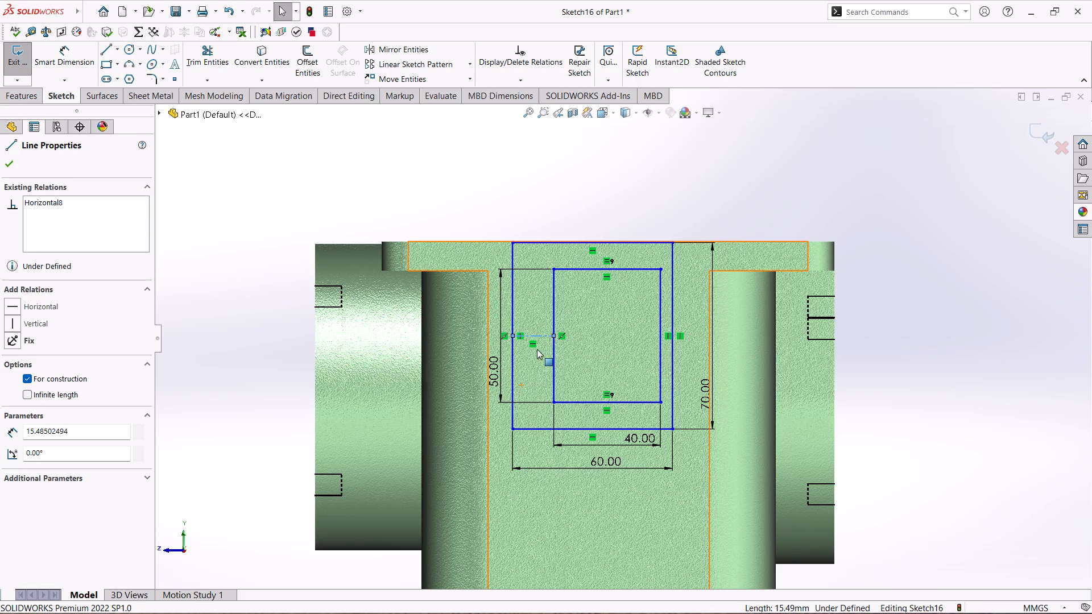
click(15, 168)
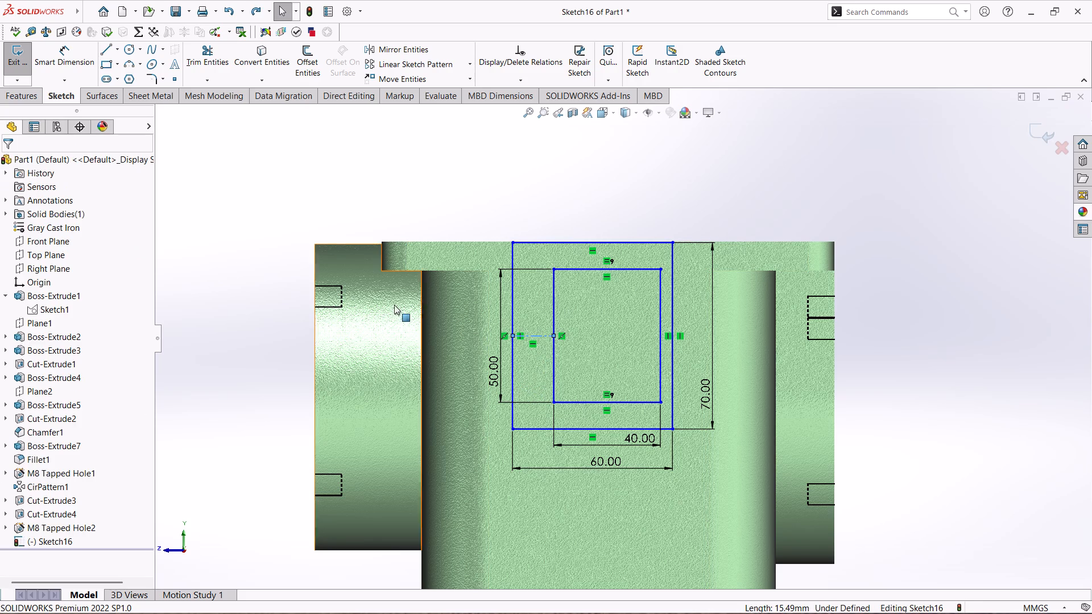
Delete the Equal relation between the inner rectangle's top and bottom sides.
click(603, 258)
right_click(603, 258)
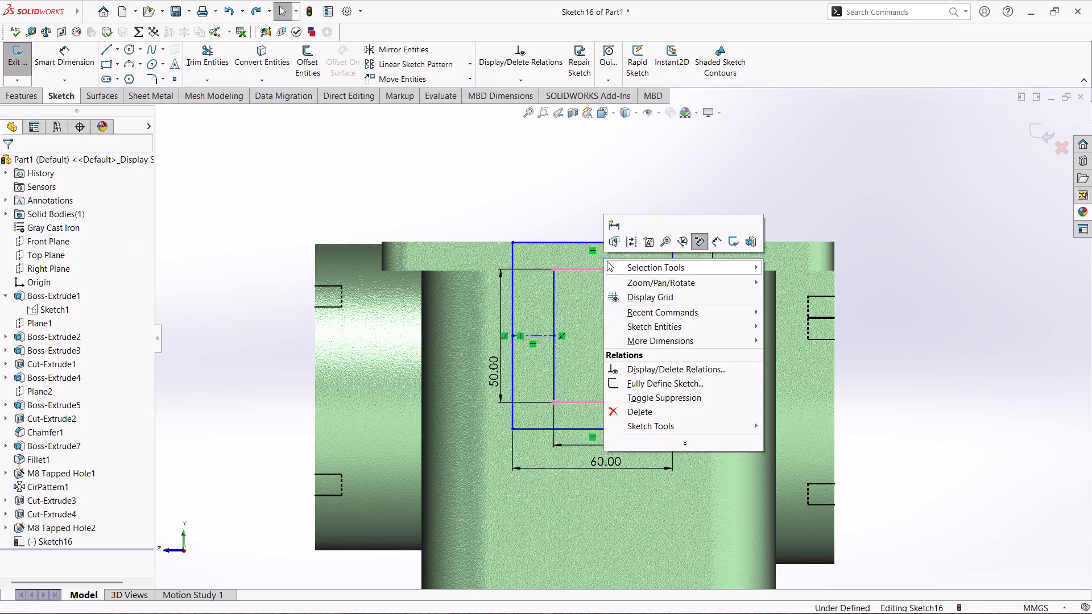
click(630, 413)
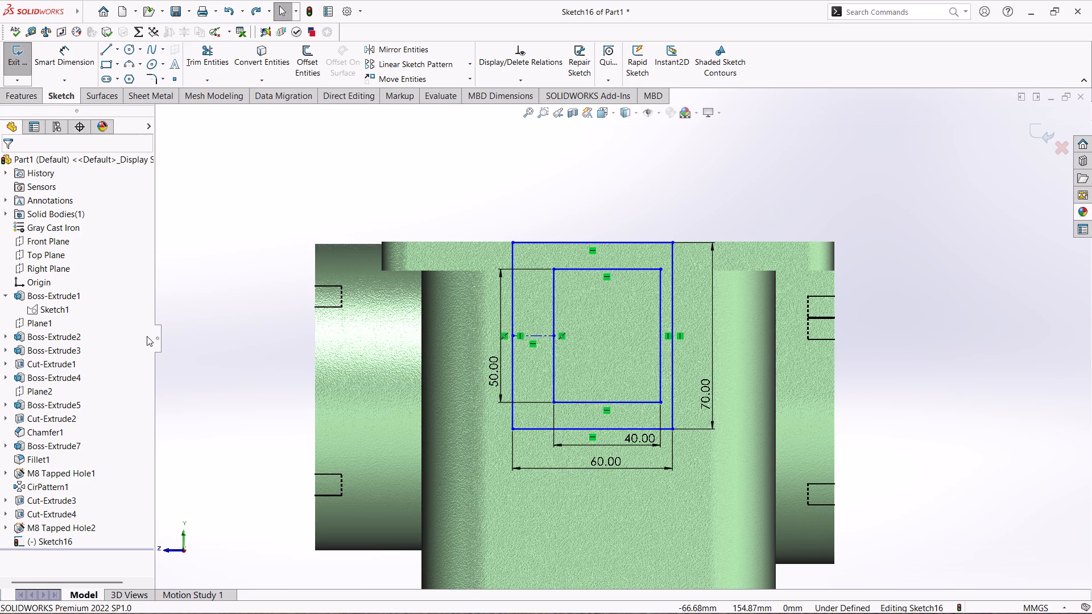
Draw a centerline joining the midpoints of the inner and outer rectangles' top sides and make it vertical.
click(116, 47)
click(119, 80)
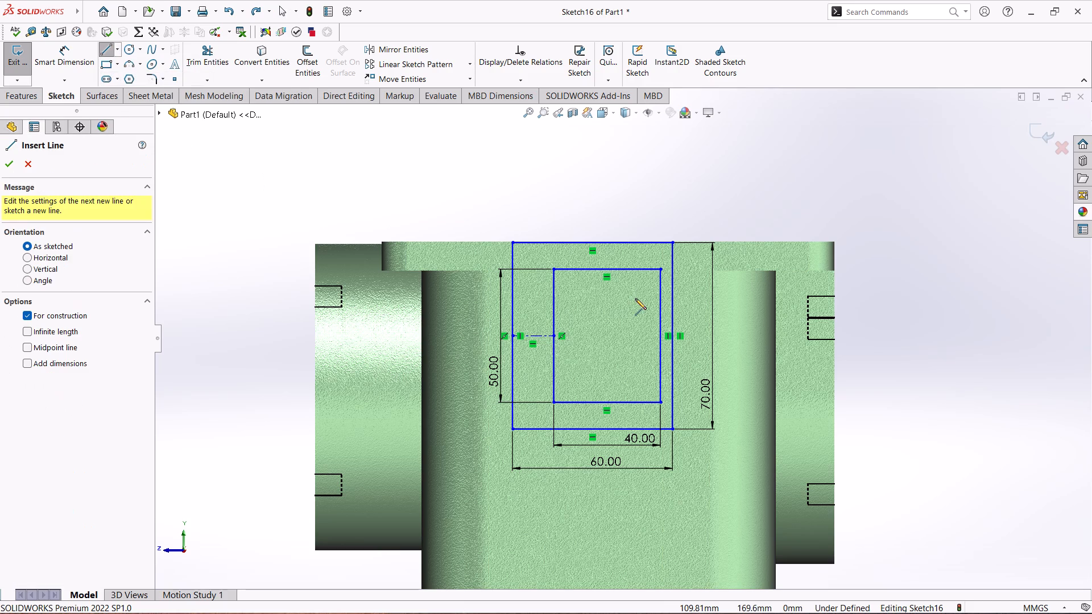
click(606, 270)
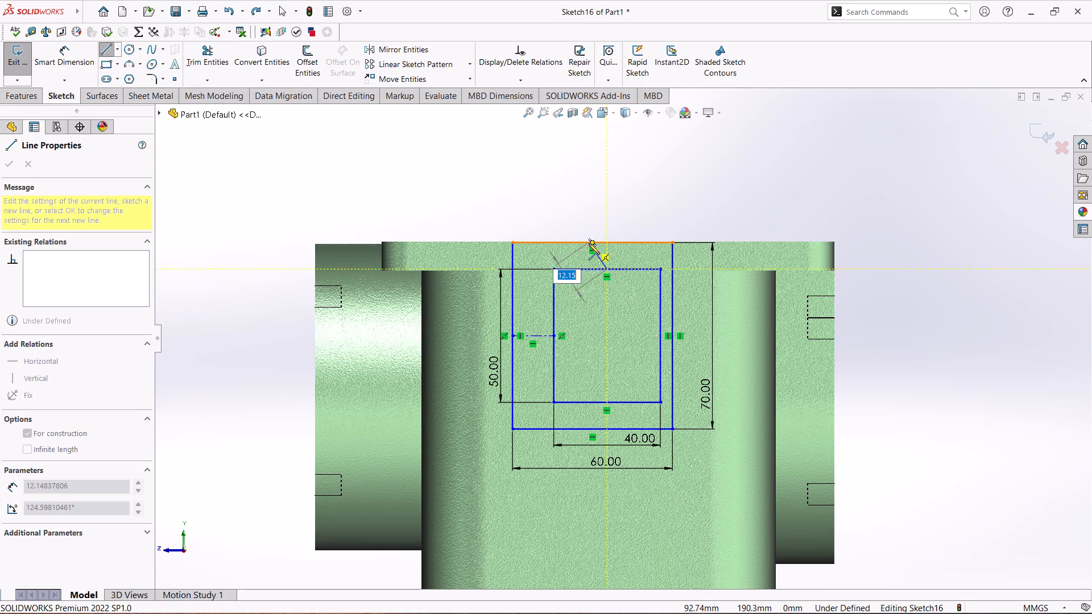
click(591, 243)
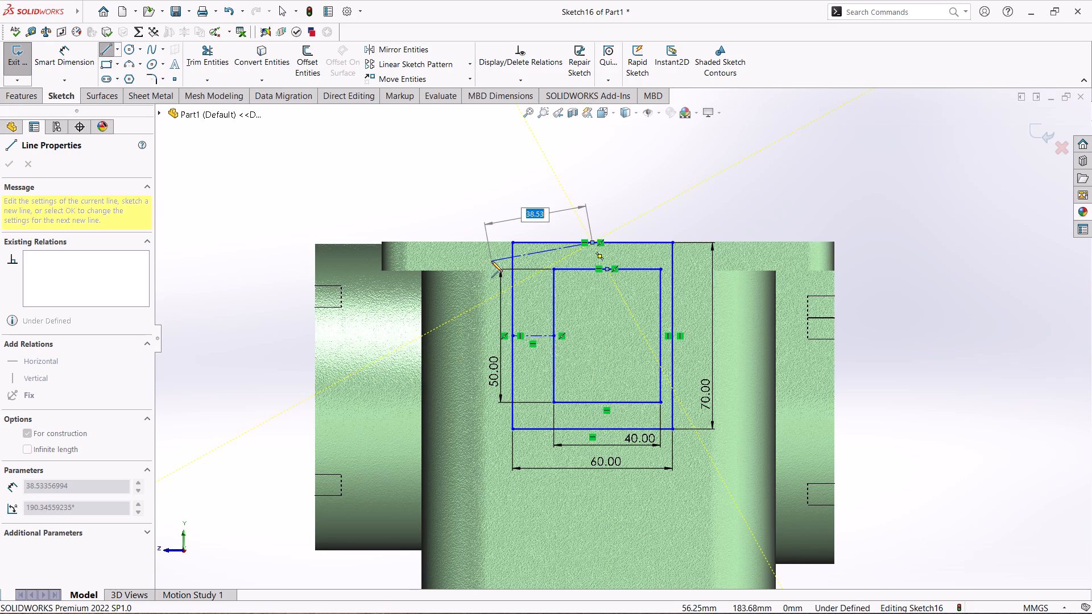
key(Escape)
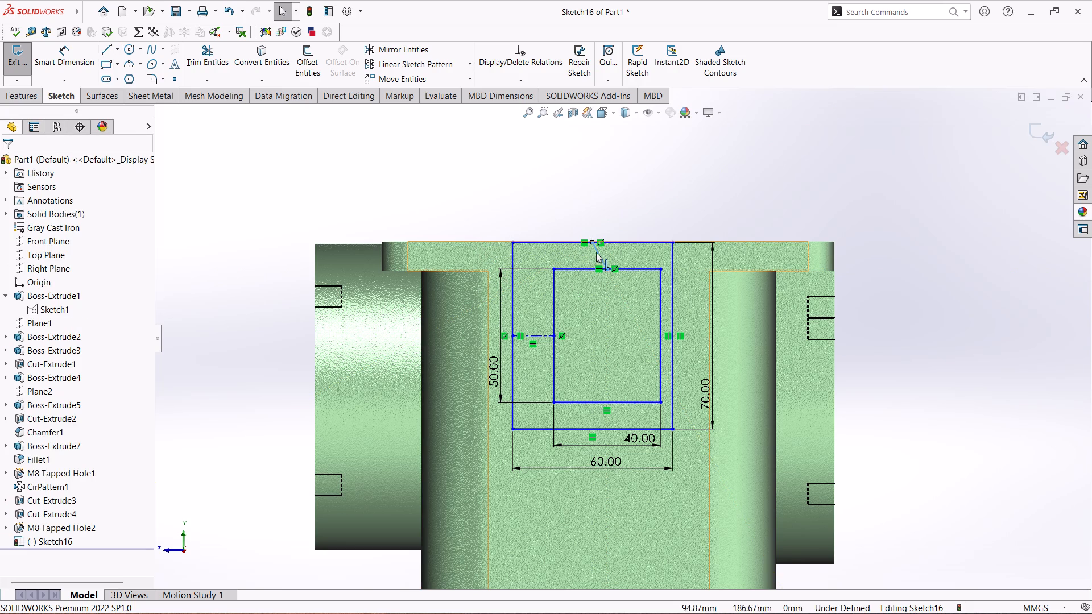
click(599, 252)
click(650, 201)
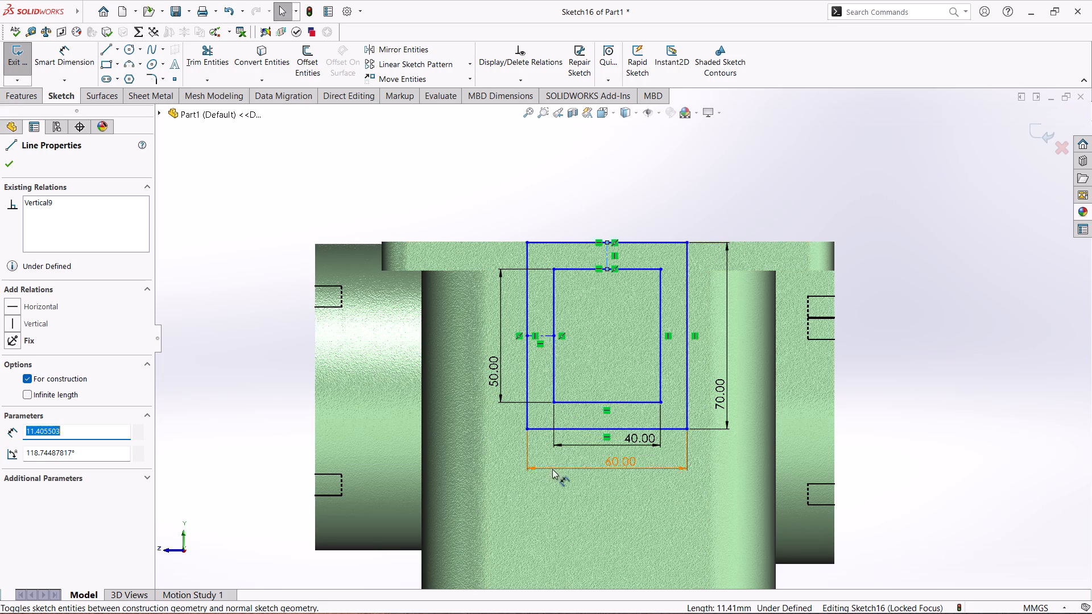
Dimension the outer rectangle's bottom side 96 mm from the housing's top edge.
click(85, 62)
click(588, 429)
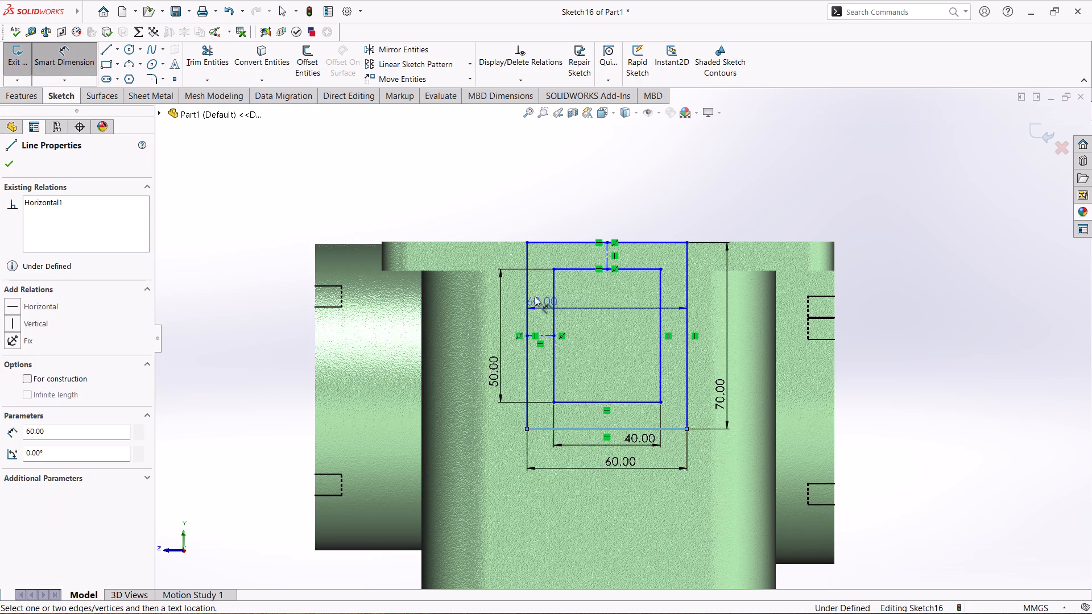
click(493, 242)
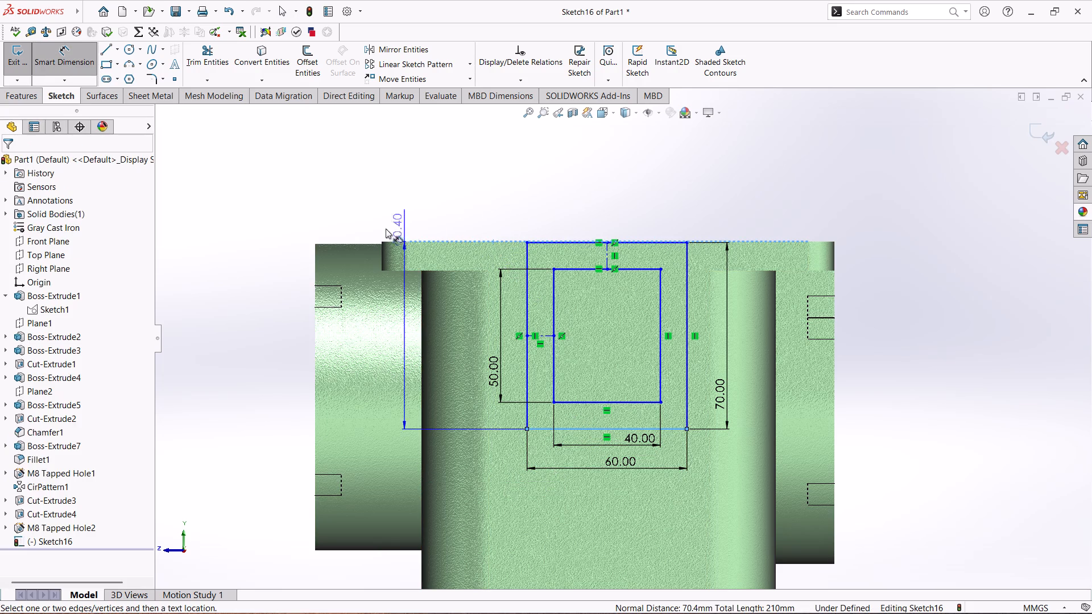
click(278, 237)
text(96)
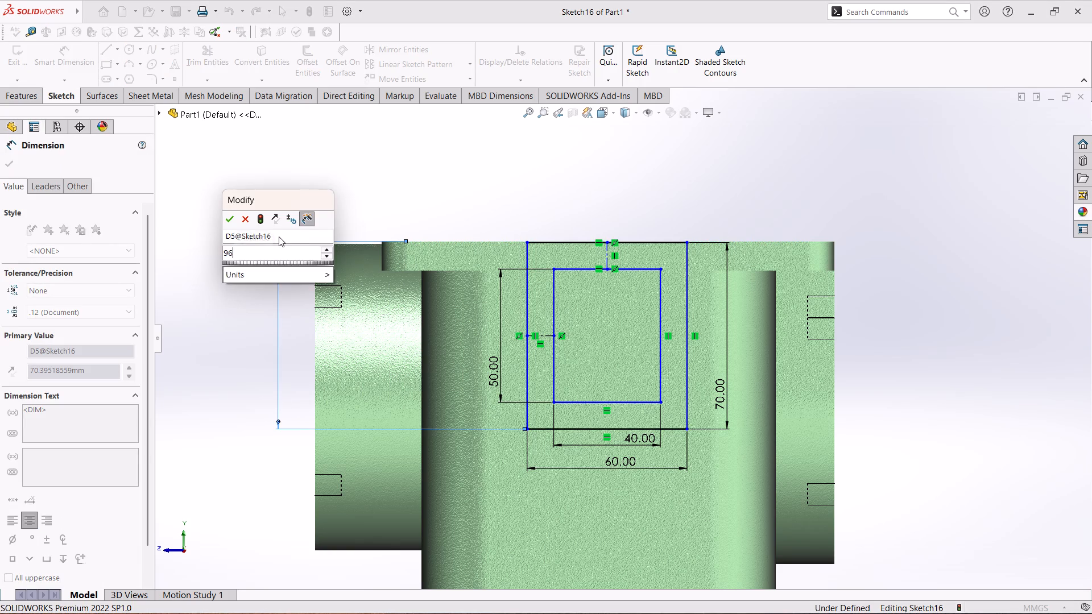
key(Return)
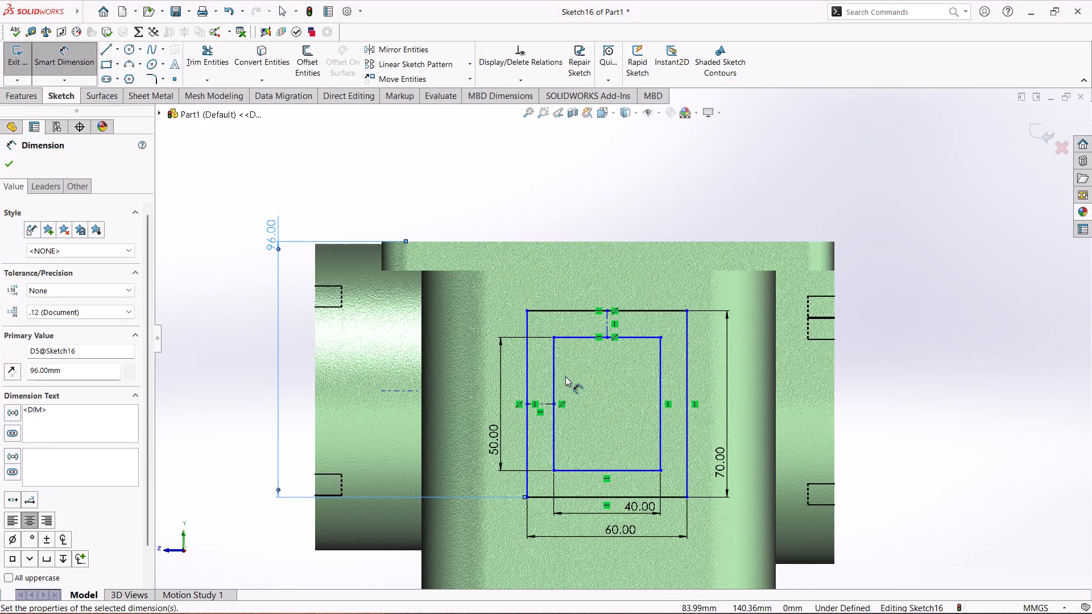
Dimension the midpoint of the outer rectangle's top side 100 mm horizontally from the left boss's end edge.
click(607, 309)
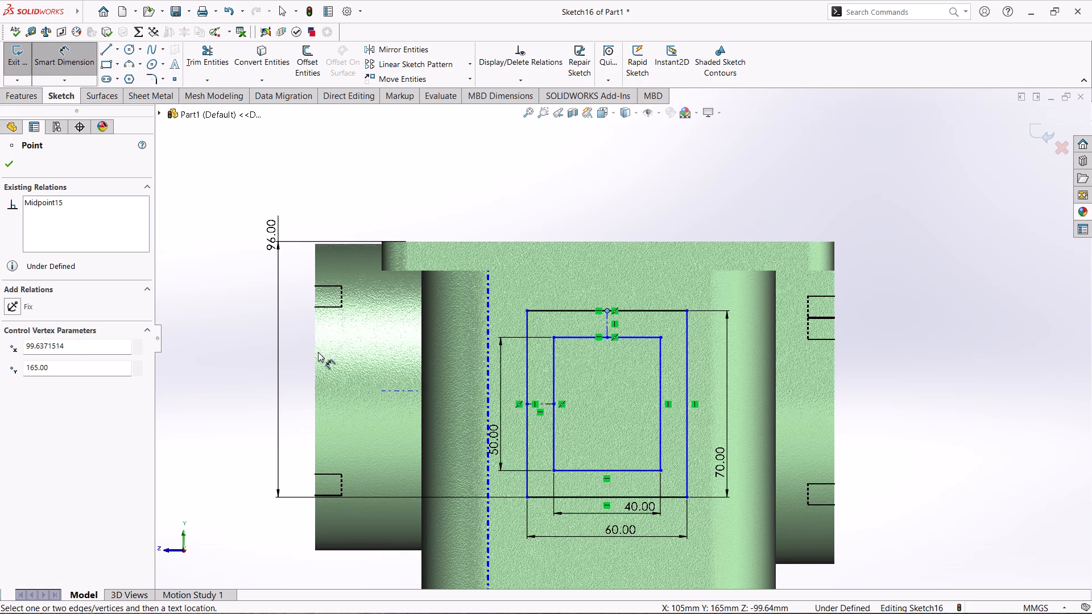
click(315, 355)
click(392, 155)
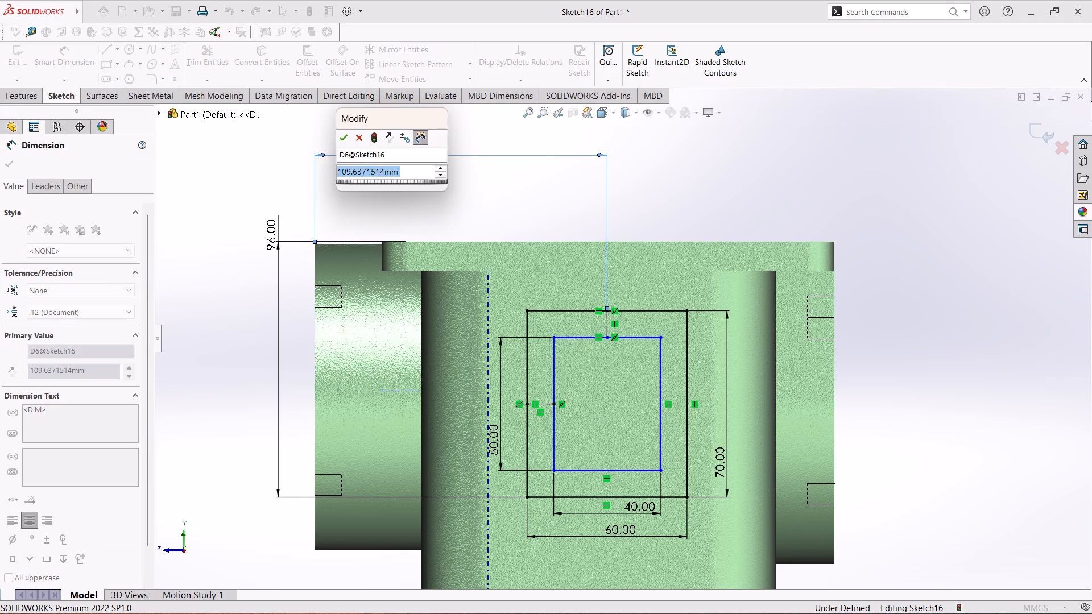
text(100)
key(Return)
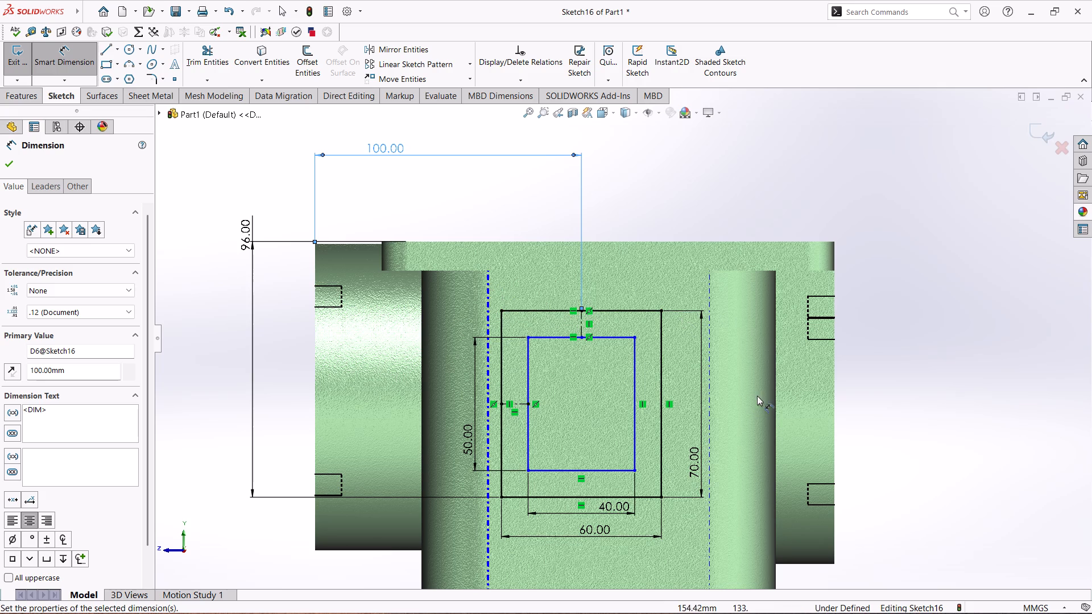
click(975, 275)
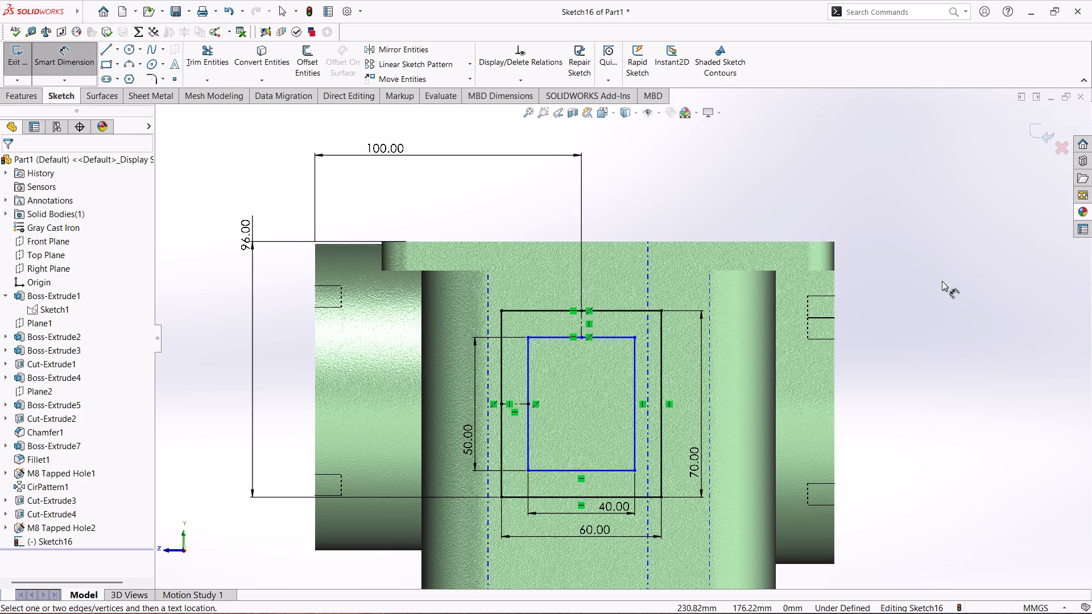
Turn off shaded cosmetic threads in the document's detailing properties.
scroll(904, 320, down, 3)
scroll(914, 317, up, 5)
scroll(847, 320, up, 2)
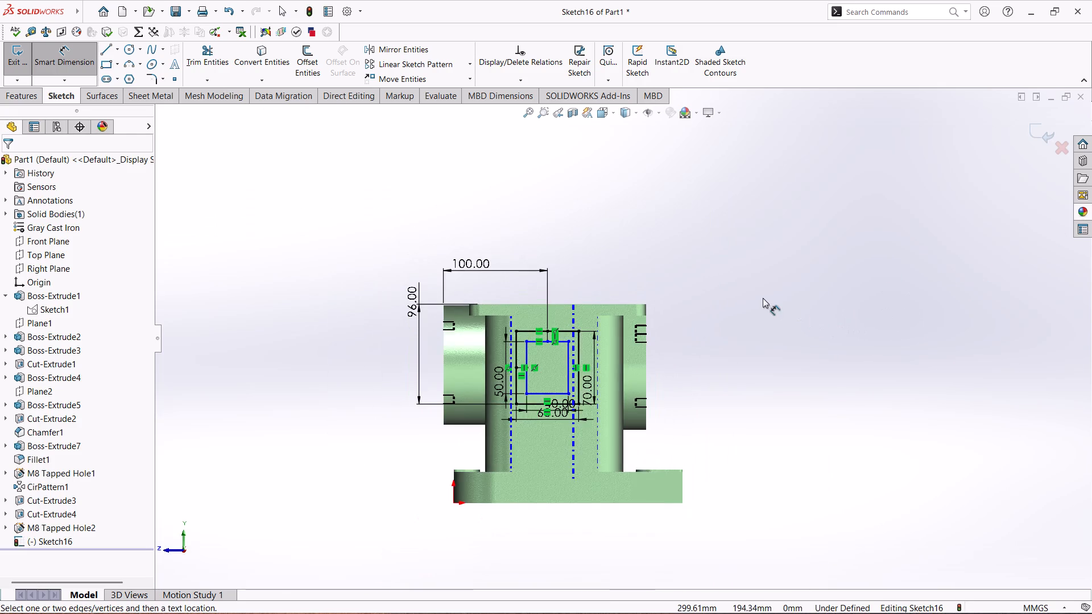
scroll(761, 297, down, 1)
click(344, 13)
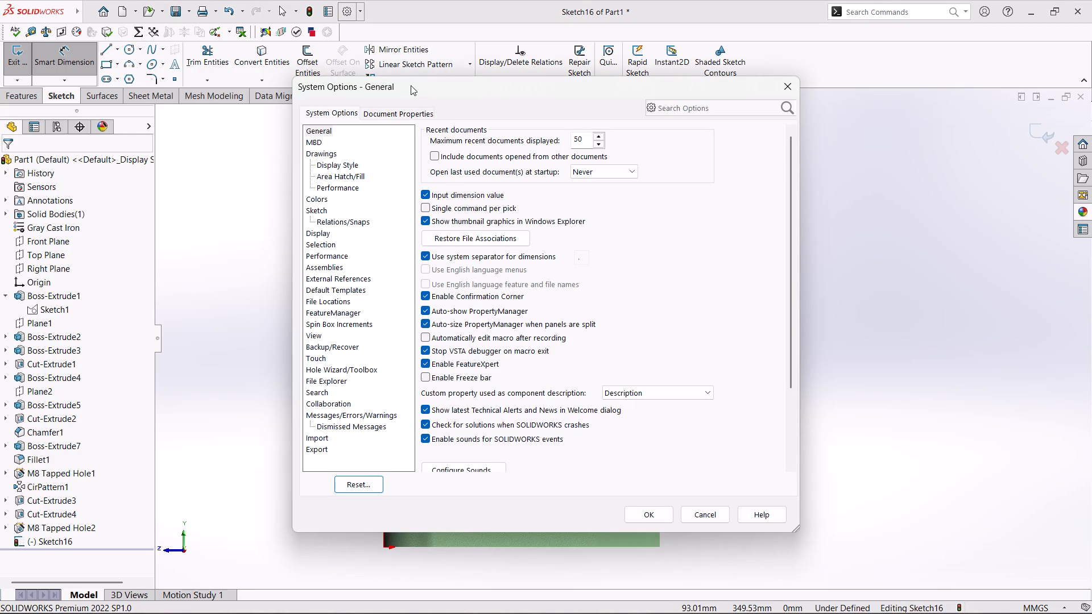
click(406, 114)
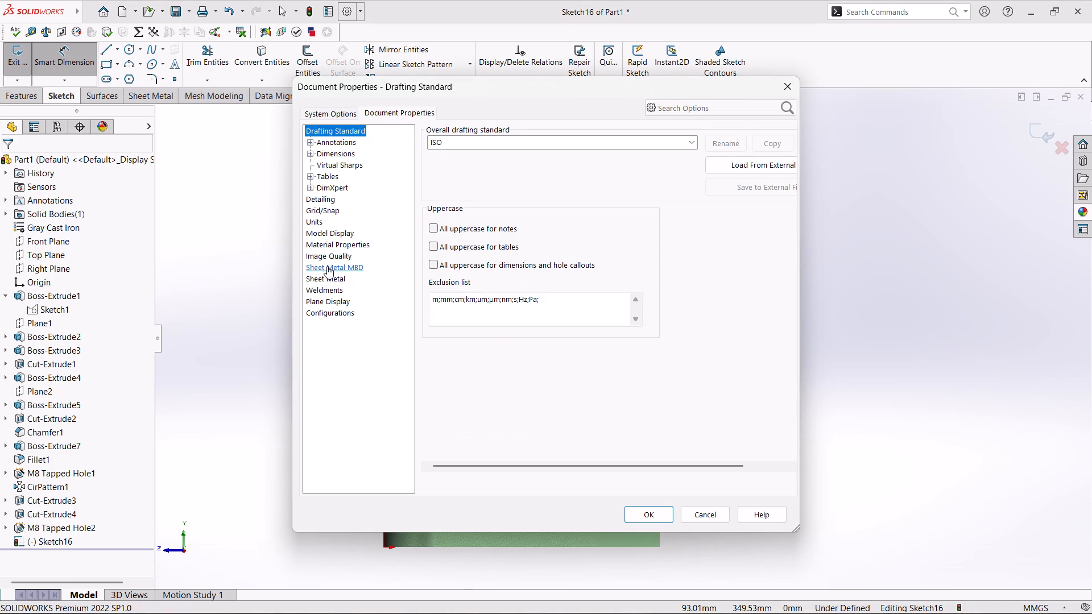
click(323, 196)
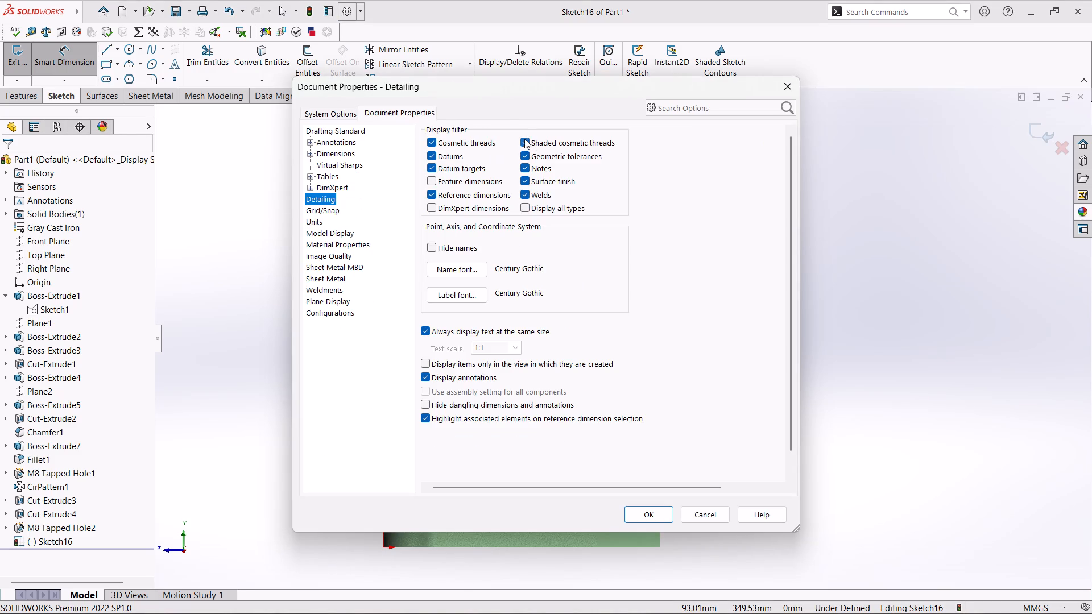
click(524, 139)
click(664, 510)
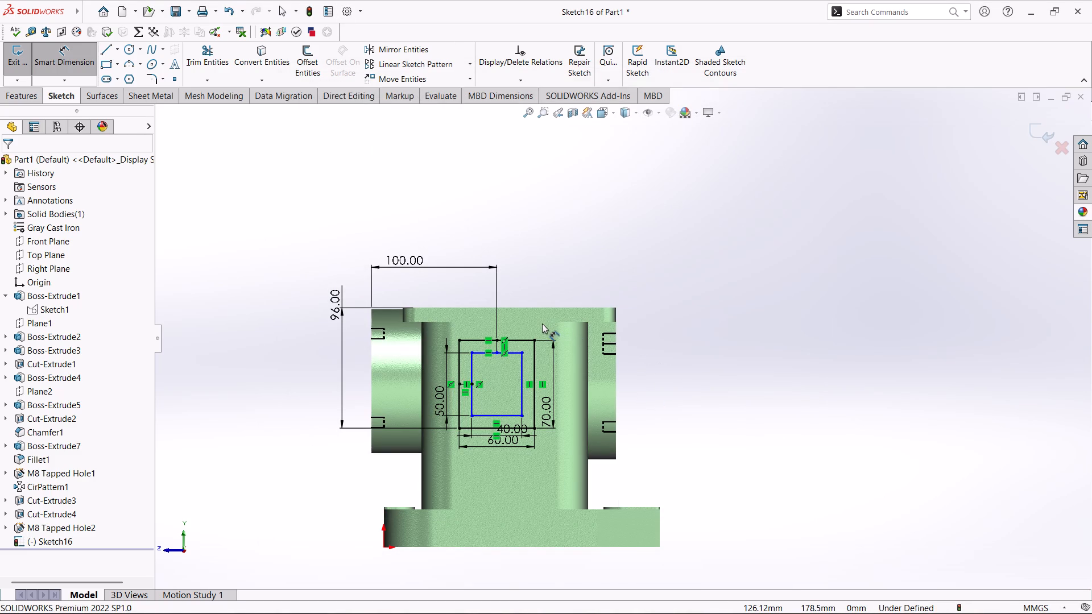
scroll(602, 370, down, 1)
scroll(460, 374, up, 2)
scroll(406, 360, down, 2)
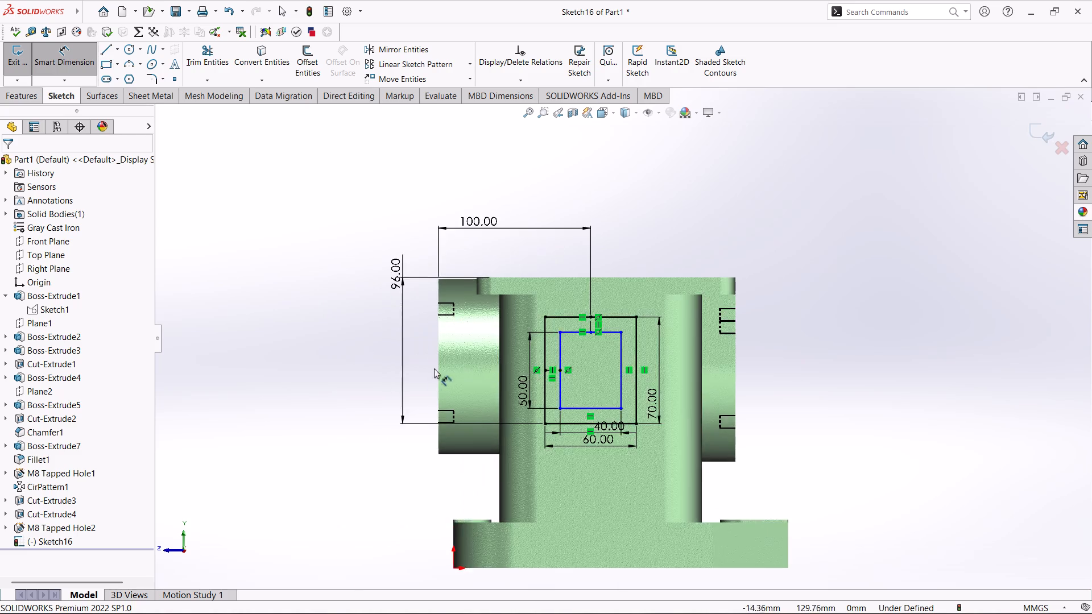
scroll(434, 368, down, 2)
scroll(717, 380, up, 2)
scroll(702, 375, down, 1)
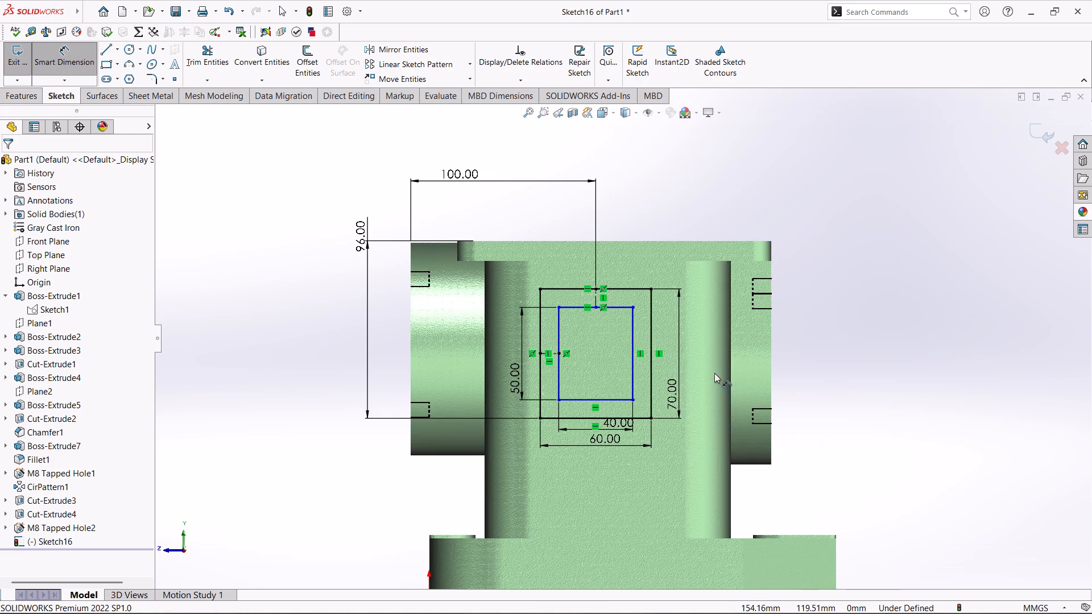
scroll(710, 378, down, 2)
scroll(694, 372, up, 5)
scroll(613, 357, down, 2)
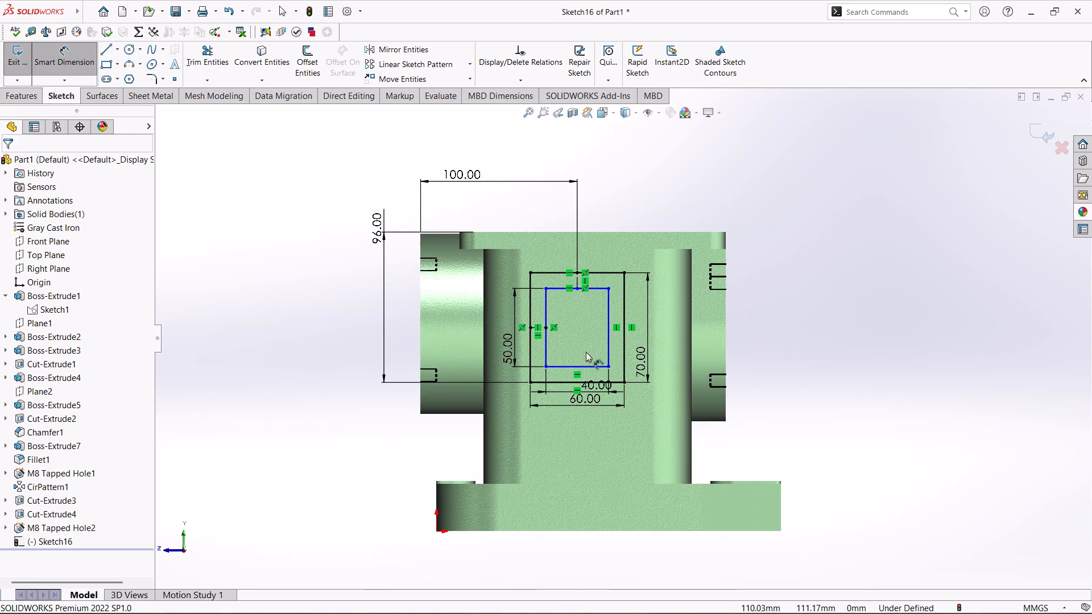
Round all eight corners of the inner and outer rectangles with 3 mm sketch fillets.
click(153, 84)
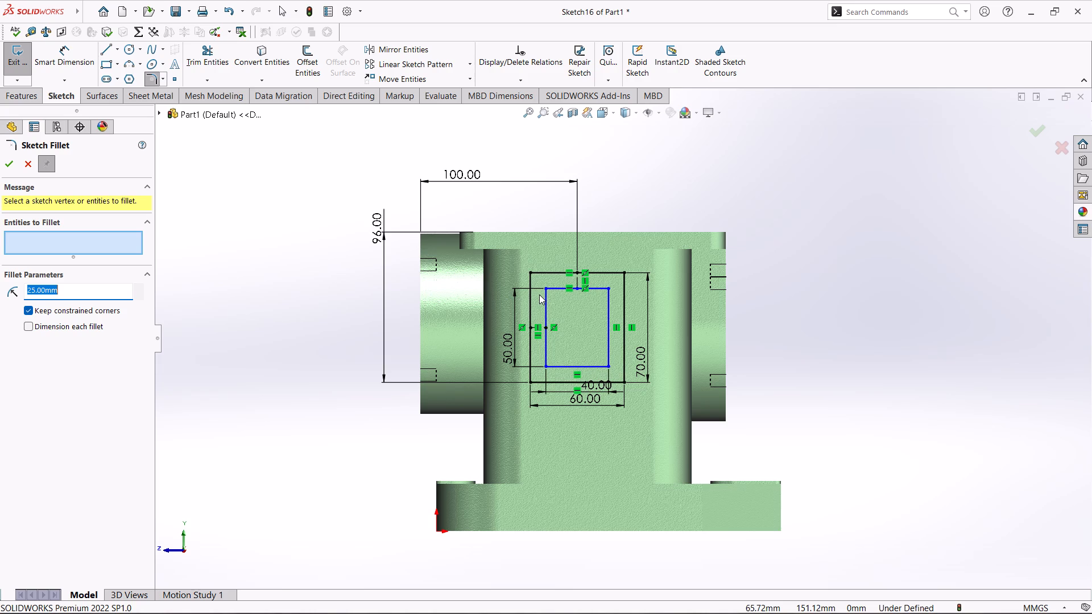
key(3)
key(Return)
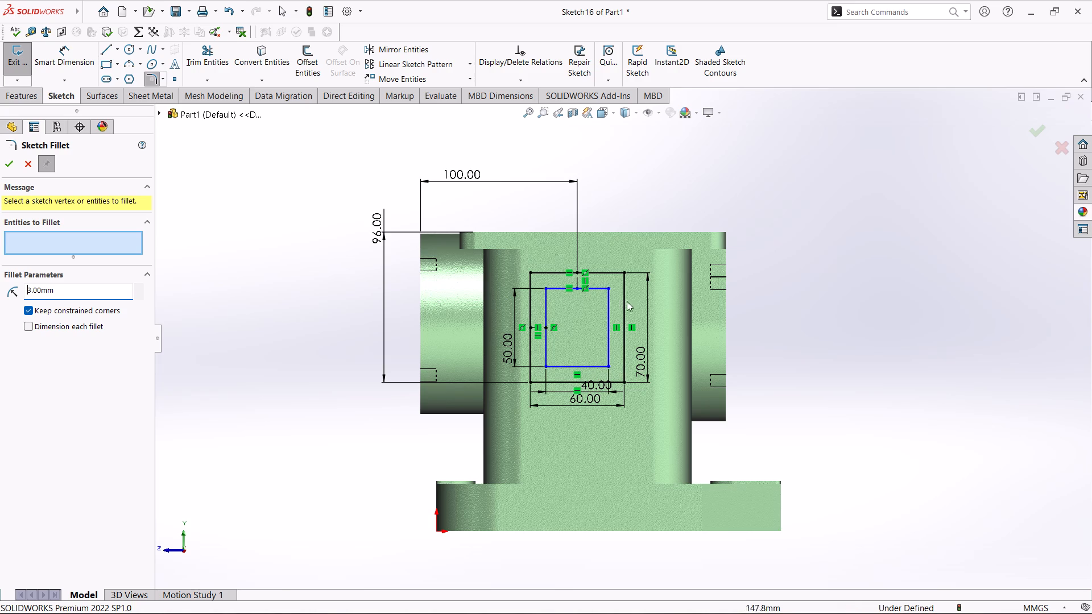
drag(515, 254, 666, 434)
click(588, 321)
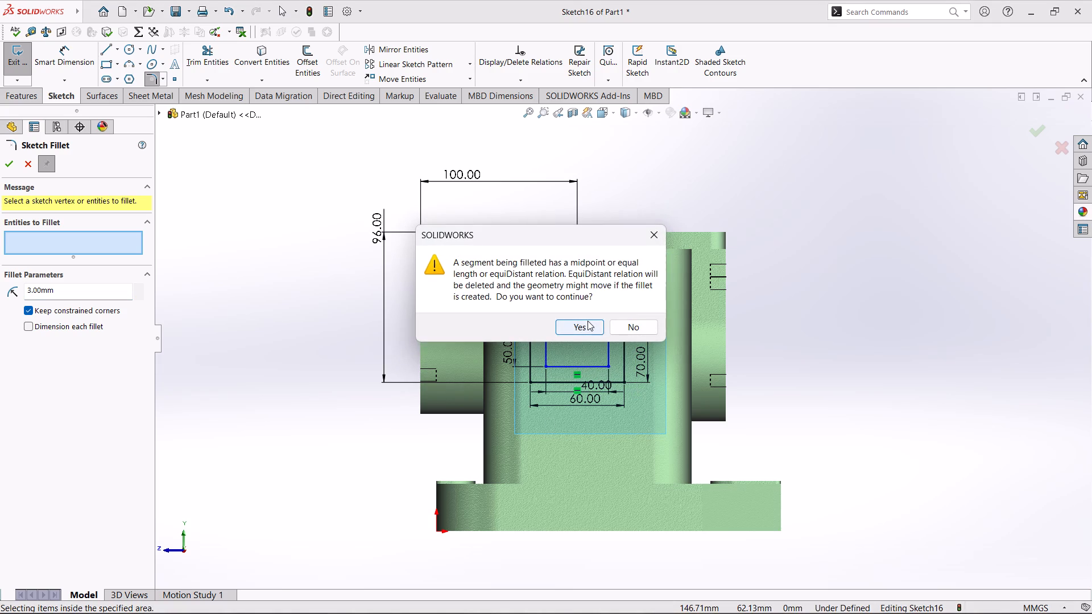
triple_click(588, 321)
triple_click(588, 322)
triple_click(588, 322)
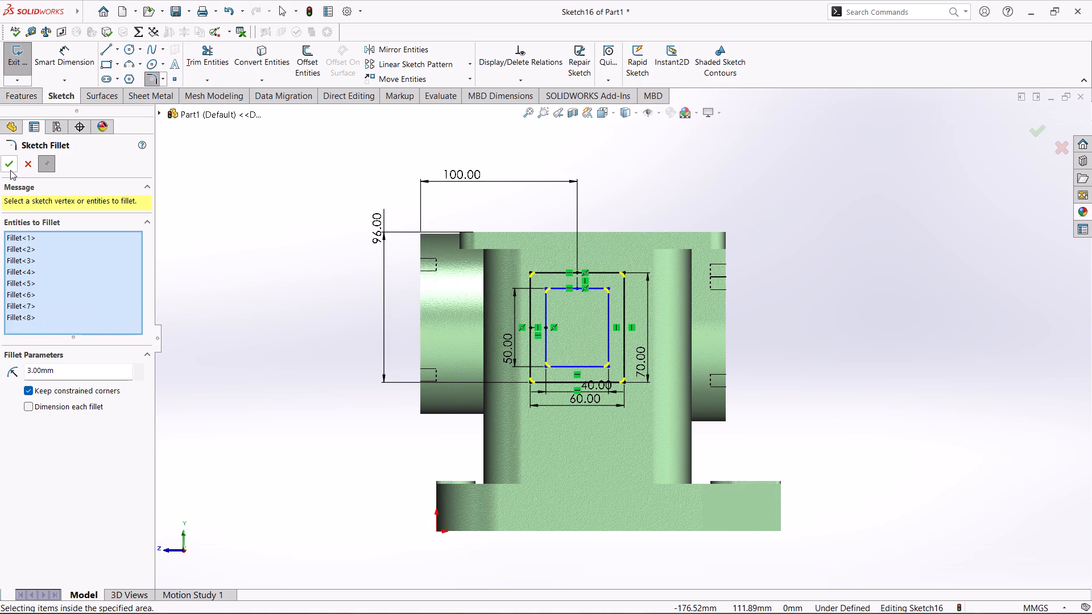
click(10, 170)
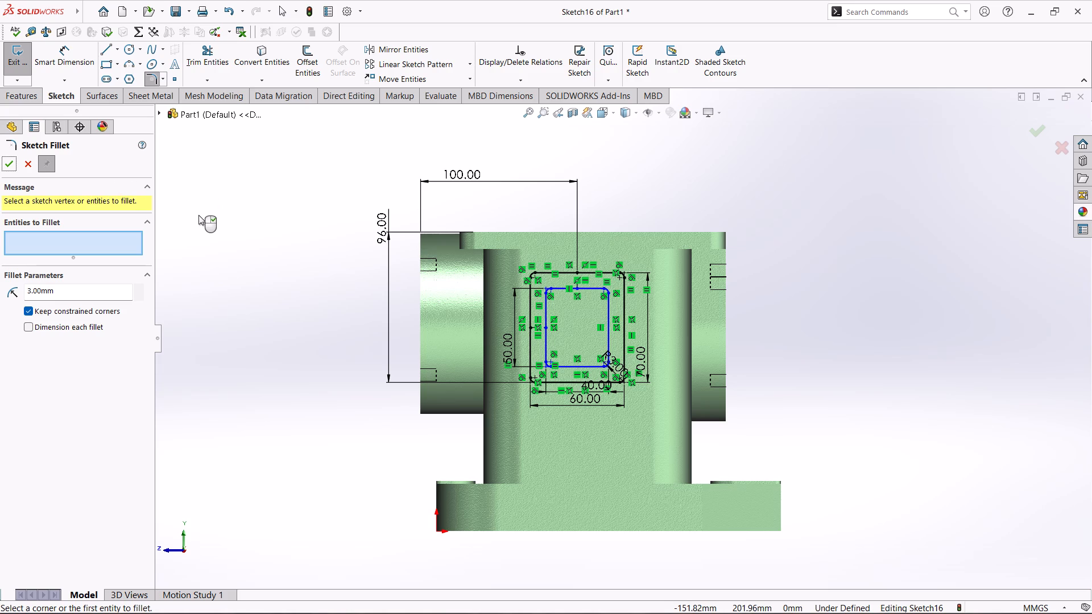
click(22, 164)
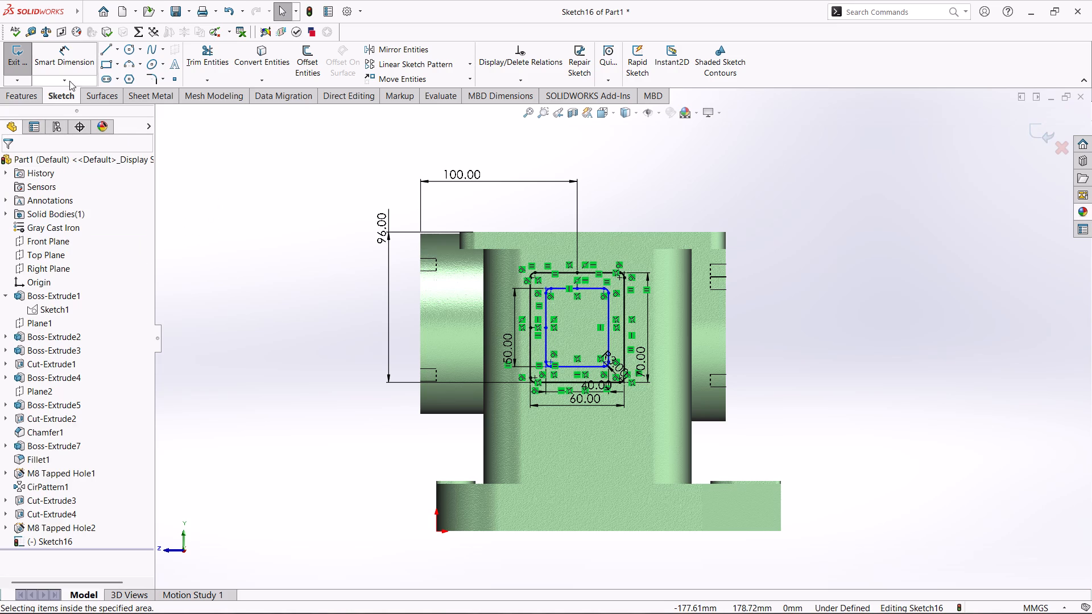
Cut-extrude the frame region between the two rectangles to a blind depth of 4 mm into the side wall.
click(31, 96)
click(208, 49)
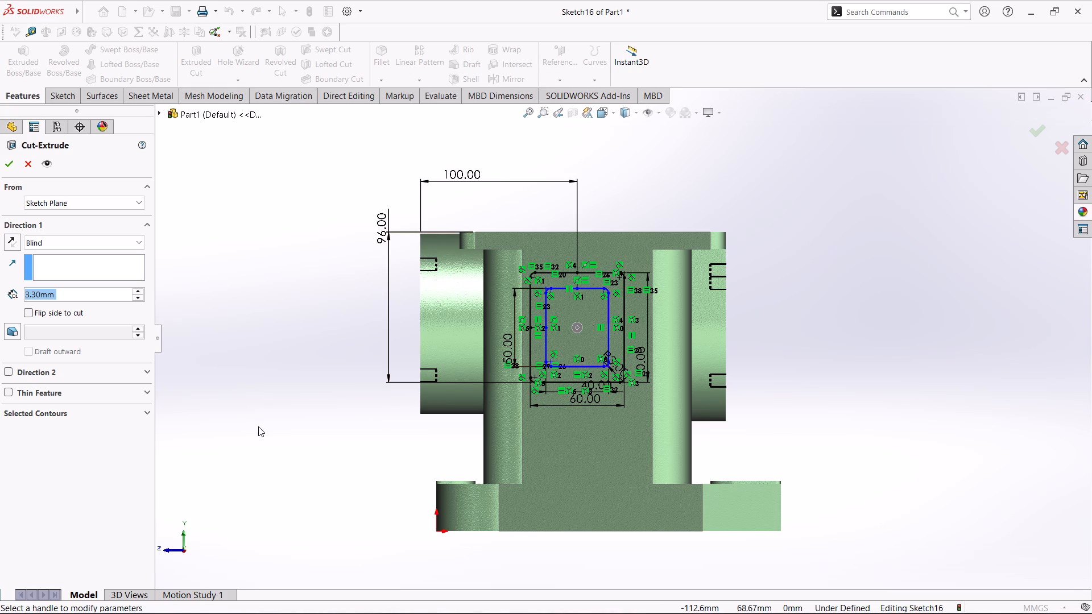
click(87, 413)
click(90, 435)
click(564, 375)
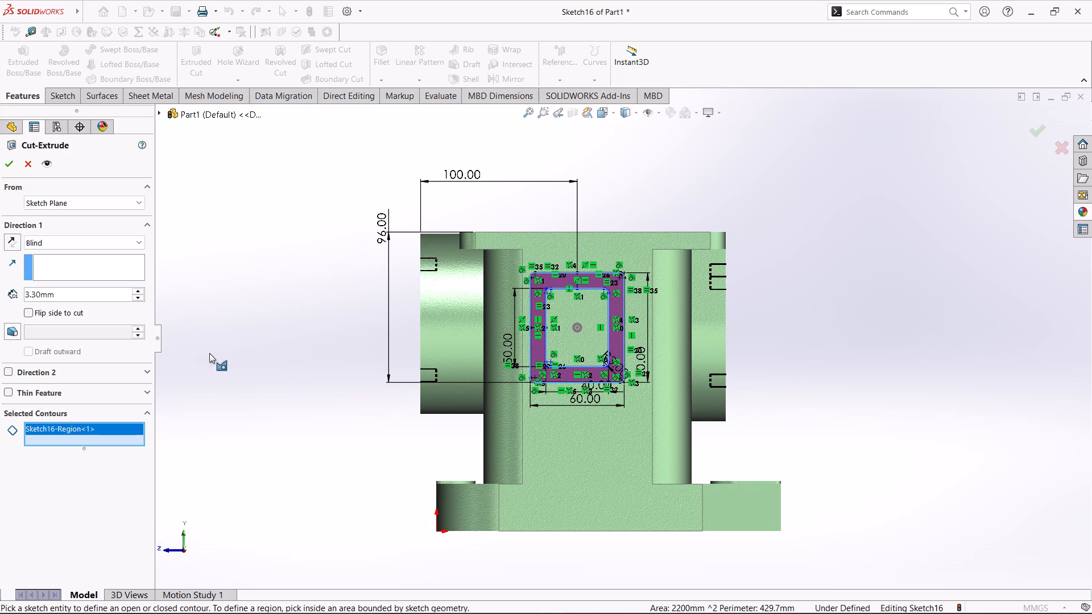
drag(80, 296, 0, 297)
key(4)
key(Return)
middle_drag(834, 280, 818, 291)
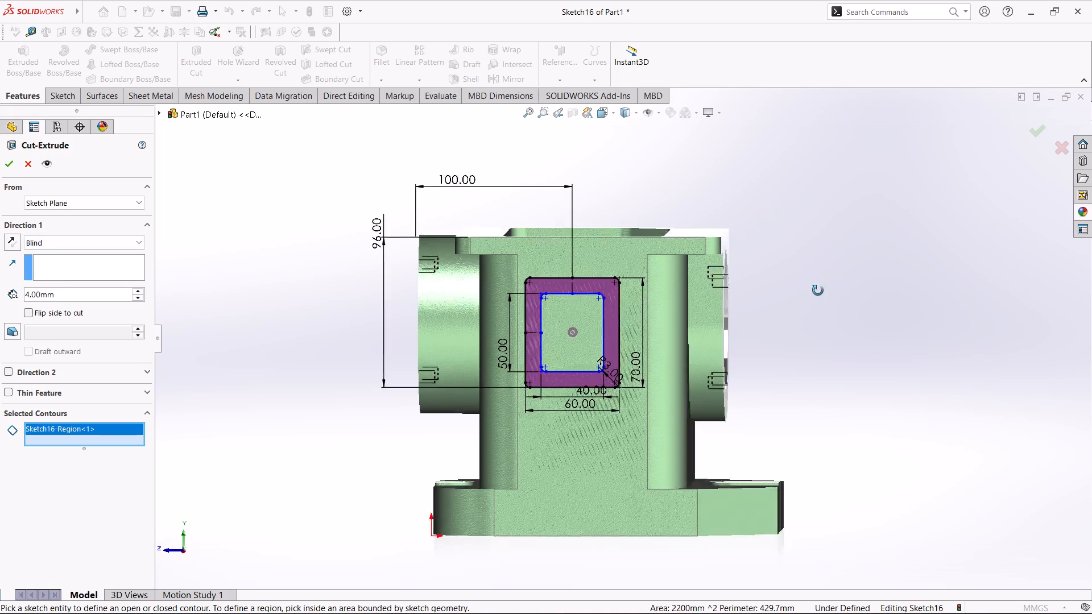
middle_drag(818, 291, 788, 325)
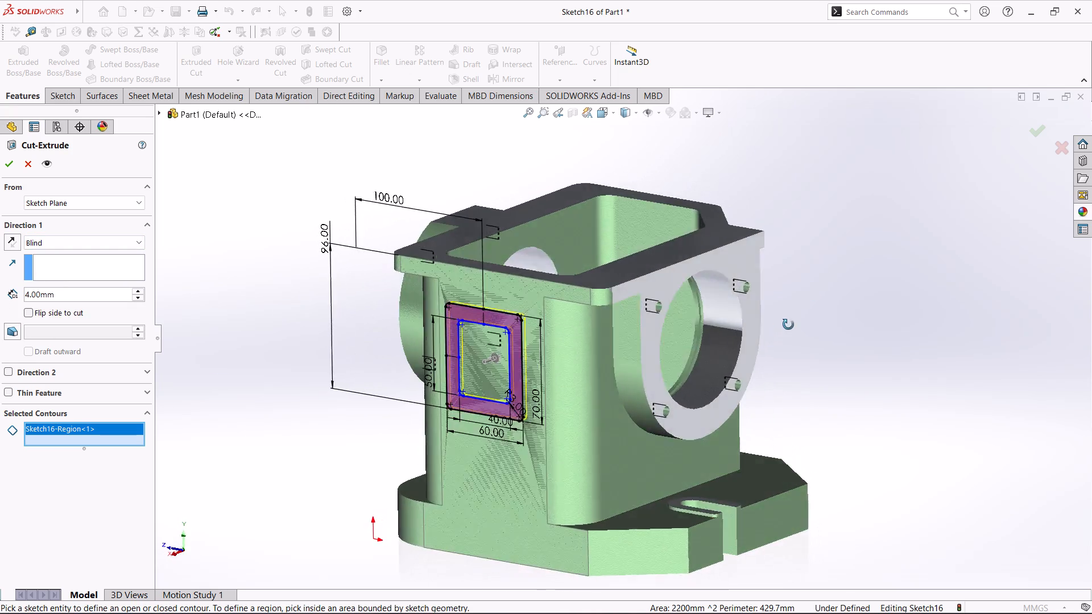
middle_drag(788, 325, 815, 319)
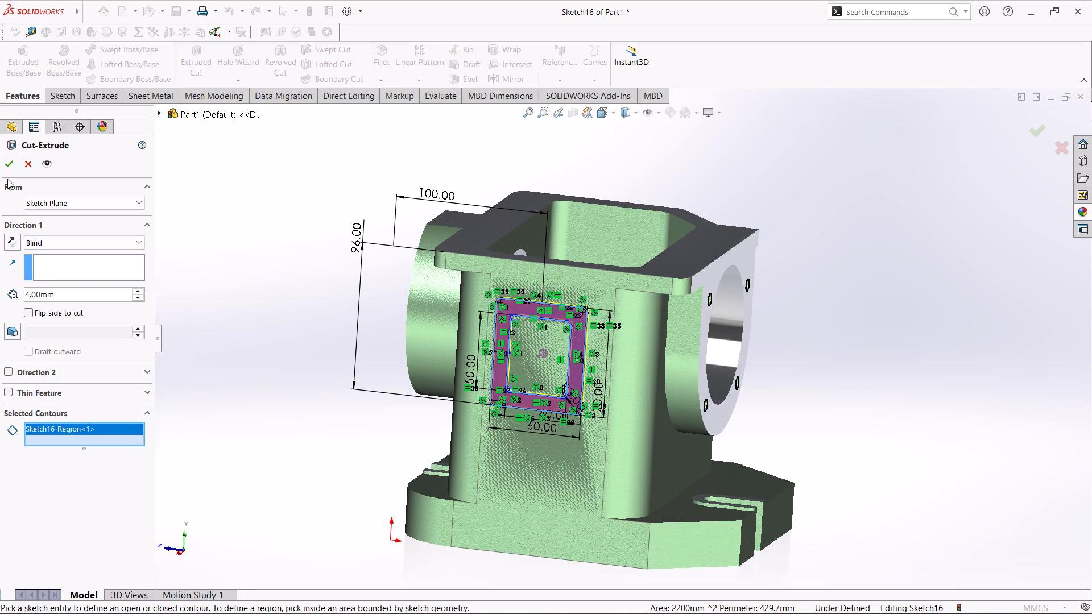
click(11, 165)
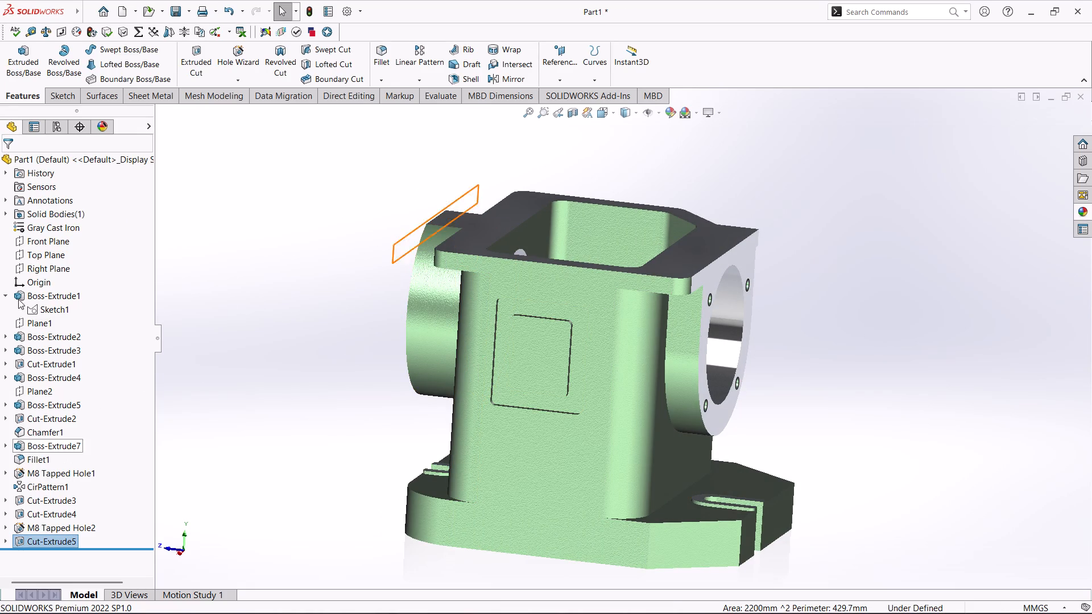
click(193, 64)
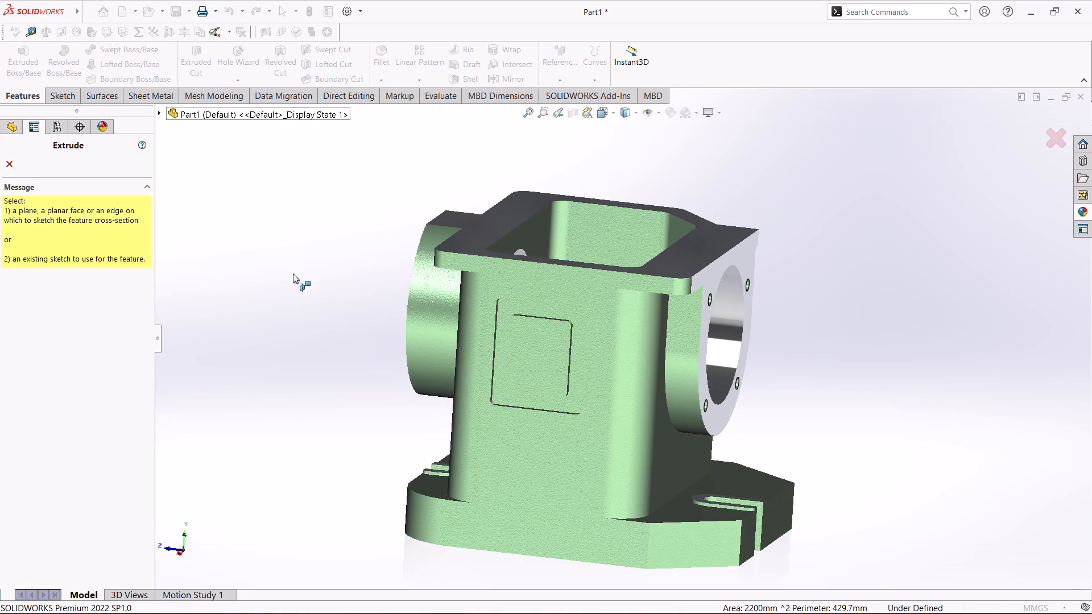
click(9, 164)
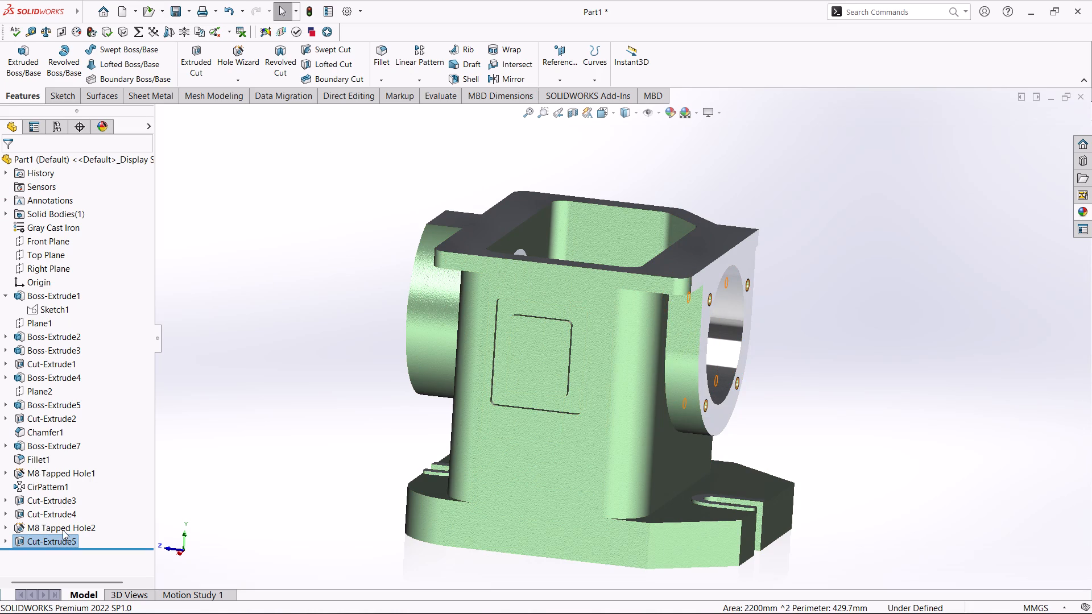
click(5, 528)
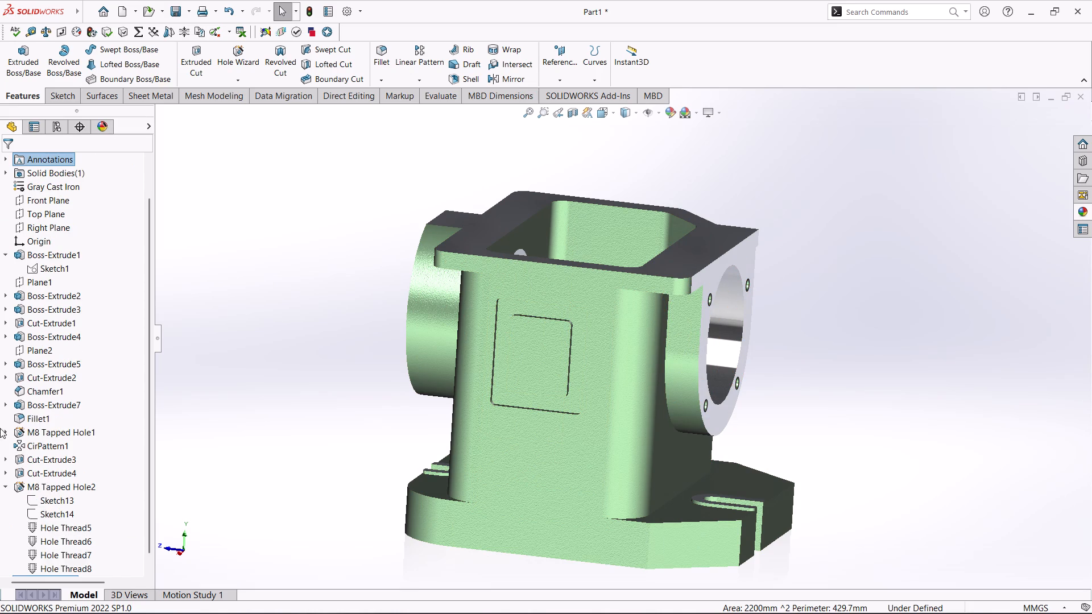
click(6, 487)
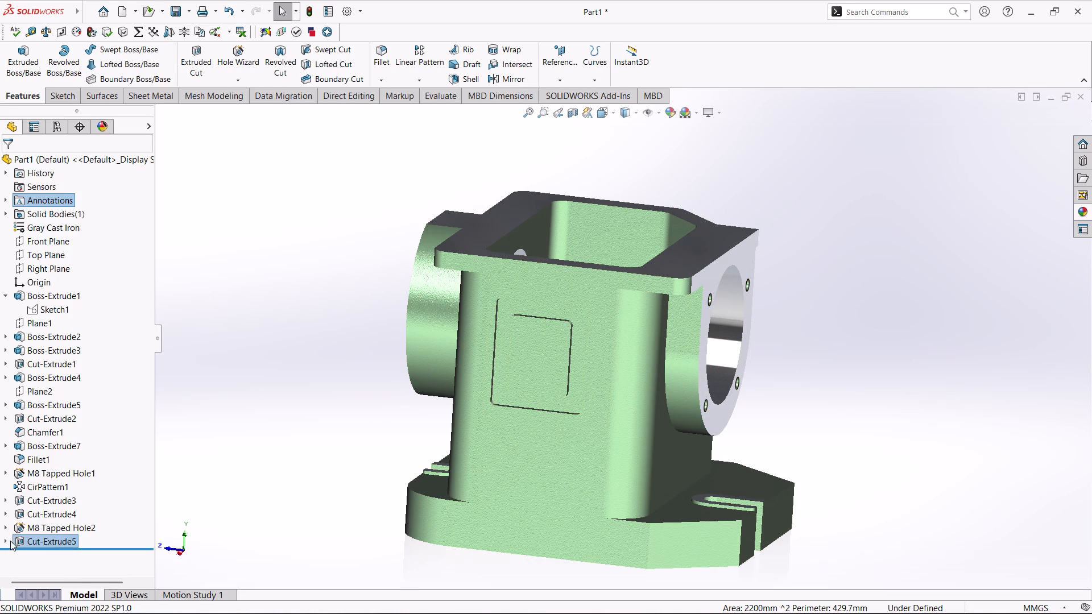
Reuse the rectangles' sketch to cut the inner rectangle region through the side wall with an Up To Next end condition.
click(9, 542)
click(40, 551)
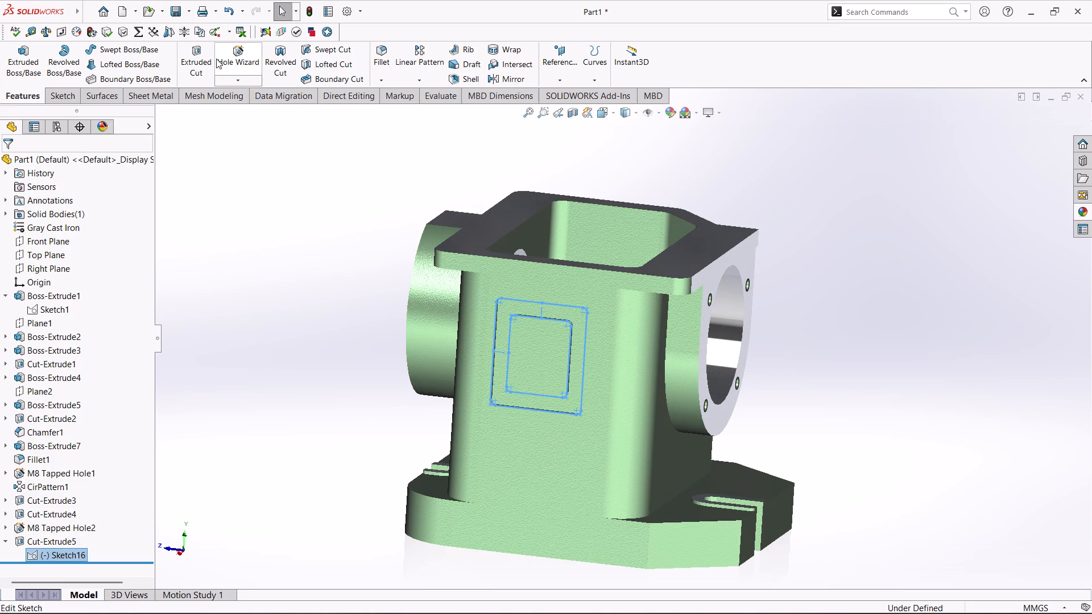
click(192, 63)
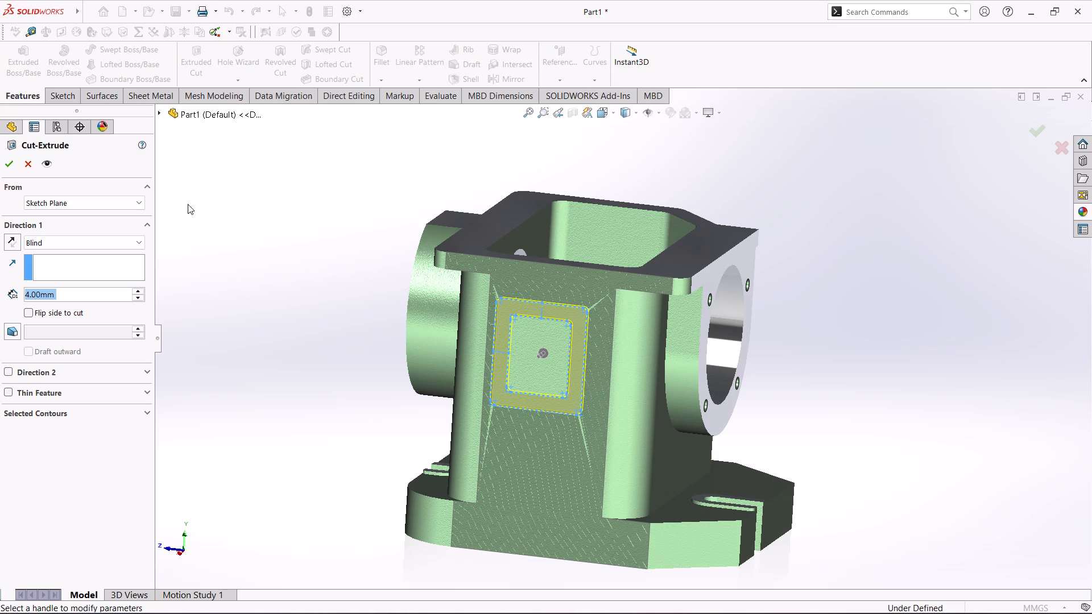
click(81, 244)
click(90, 286)
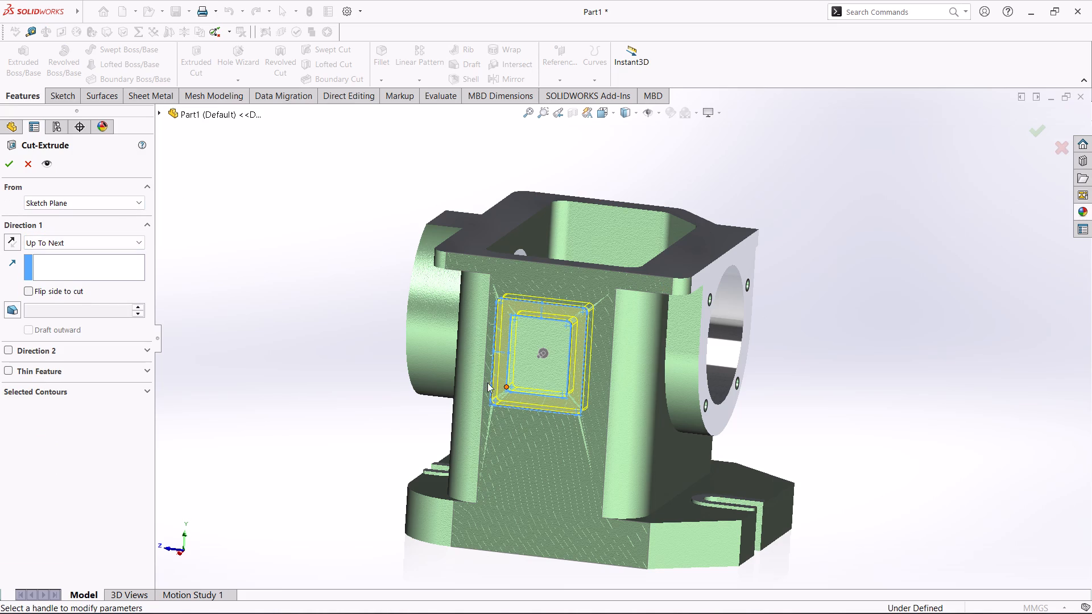
click(105, 389)
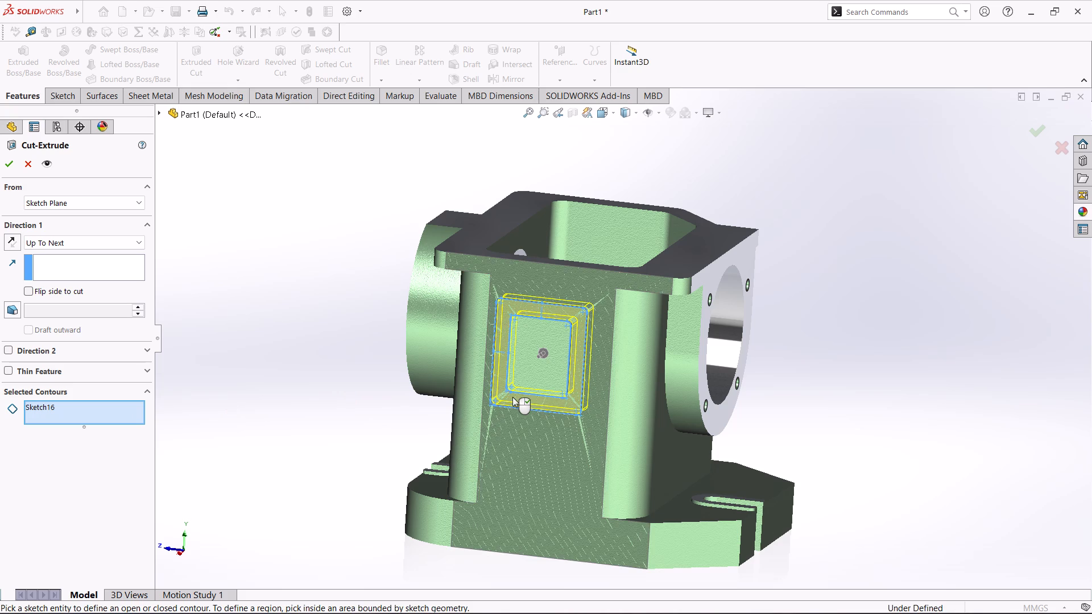
click(512, 397)
click(519, 400)
click(524, 368)
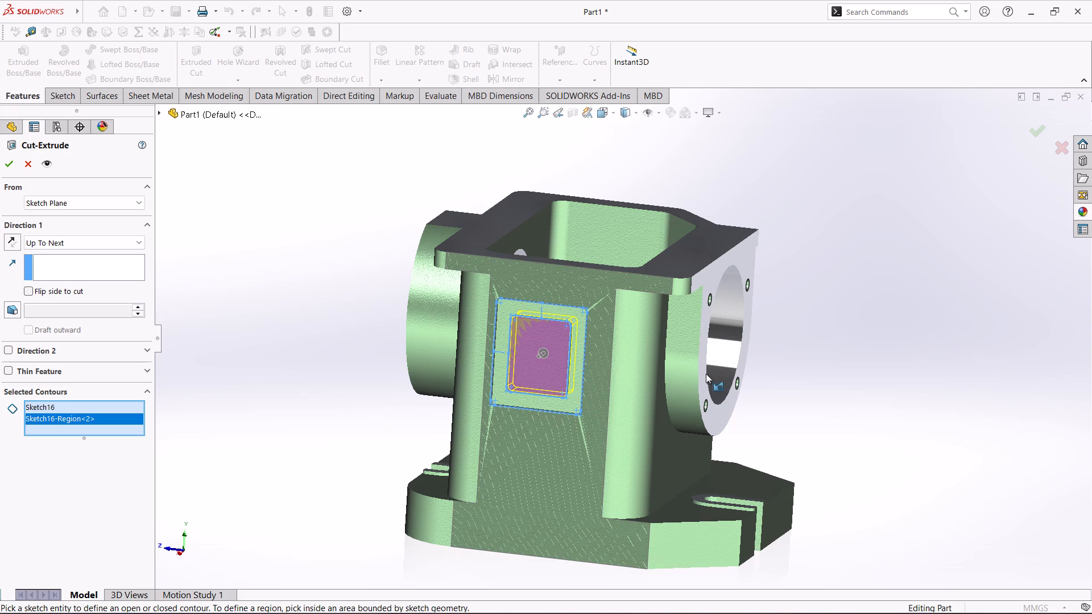
middle_drag(899, 333, 877, 396)
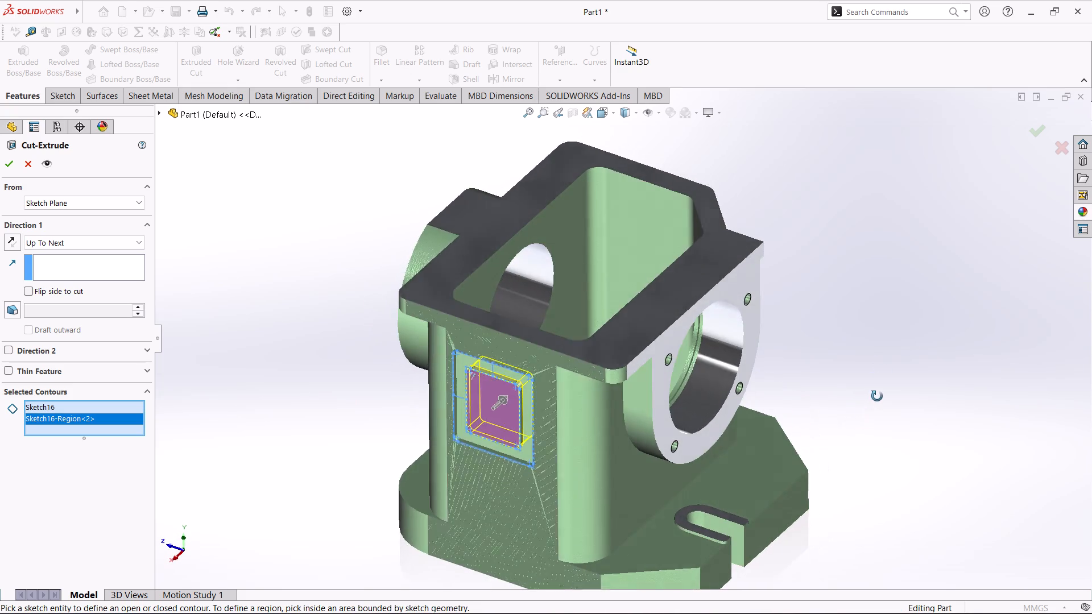
middle_drag(877, 396, 878, 389)
click(11, 166)
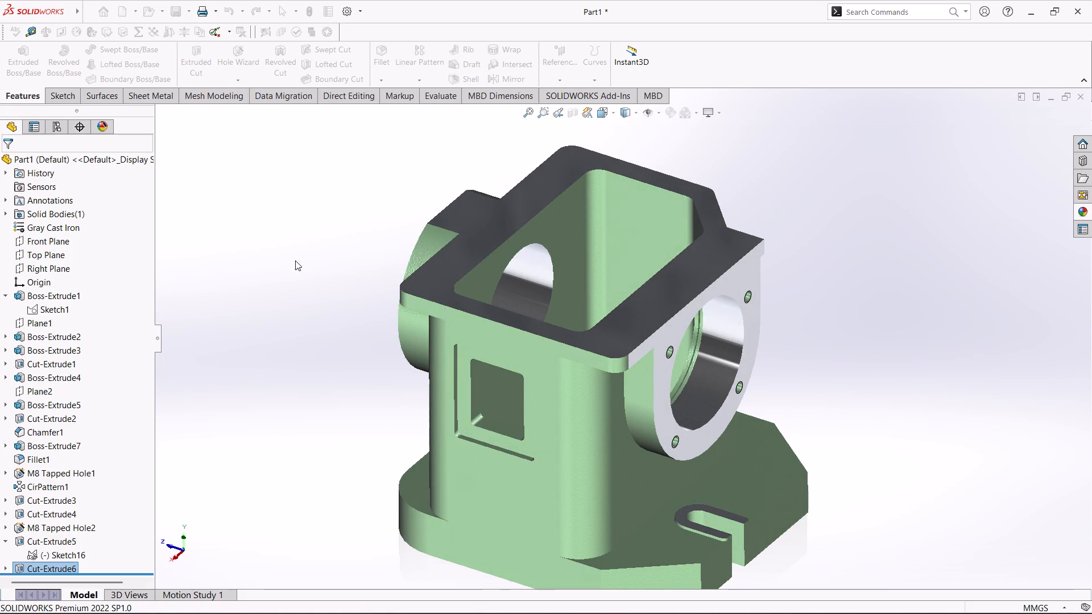
Examine the recessed frame and window opening in the side wall, checking their inner faces.
middle_drag(924, 347, 955, 298)
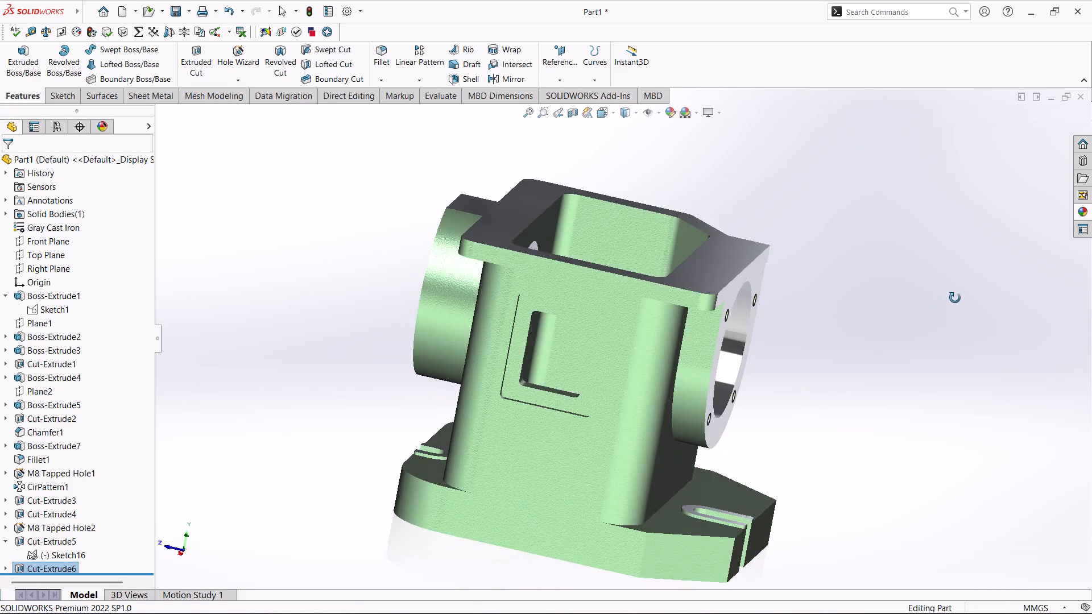
middle_drag(955, 298, 957, 297)
click(527, 338)
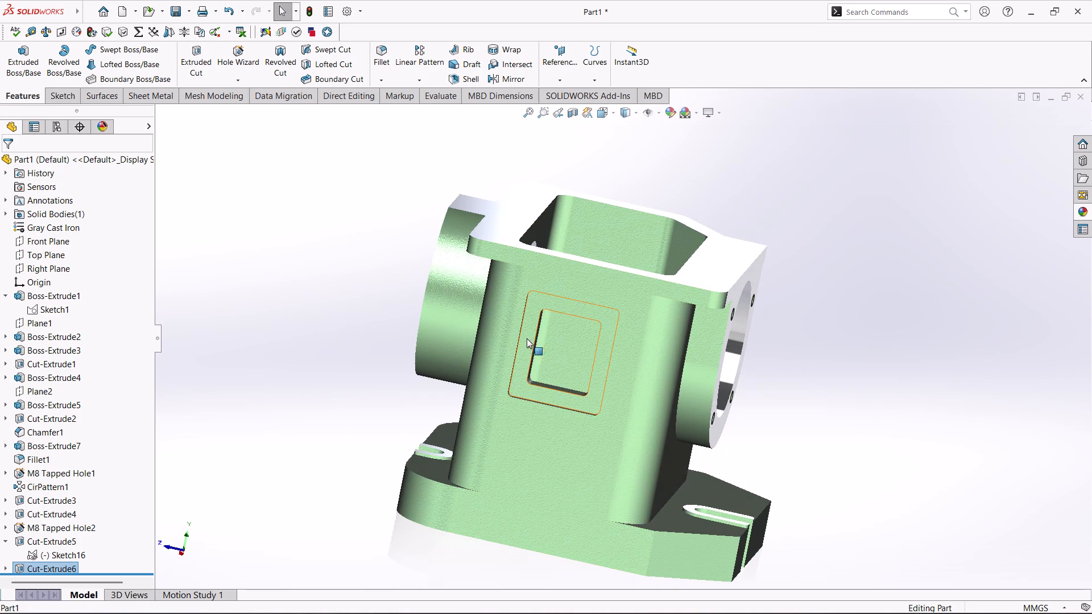
middle_drag(562, 349, 557, 402)
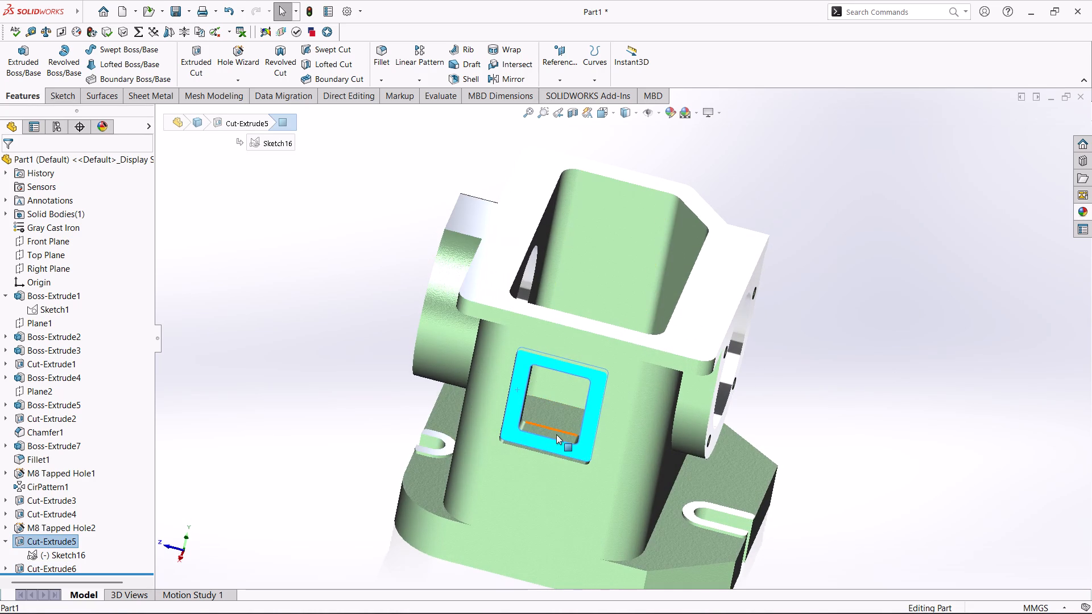
click(556, 434)
scroll(631, 376, up, 1)
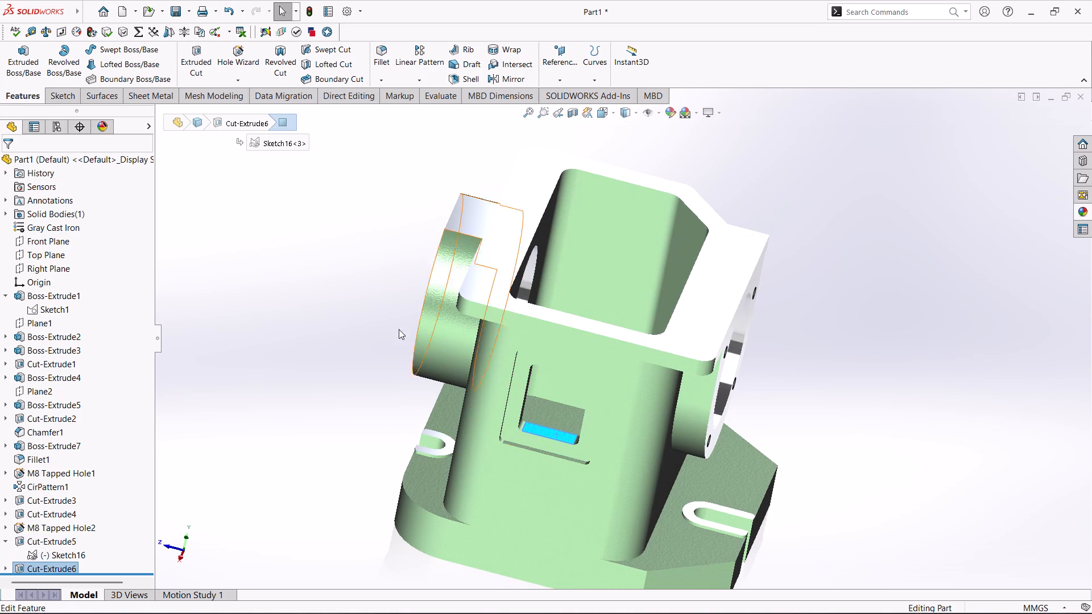
click(289, 334)
scroll(319, 429, down, 3)
scroll(201, 484, up, 3)
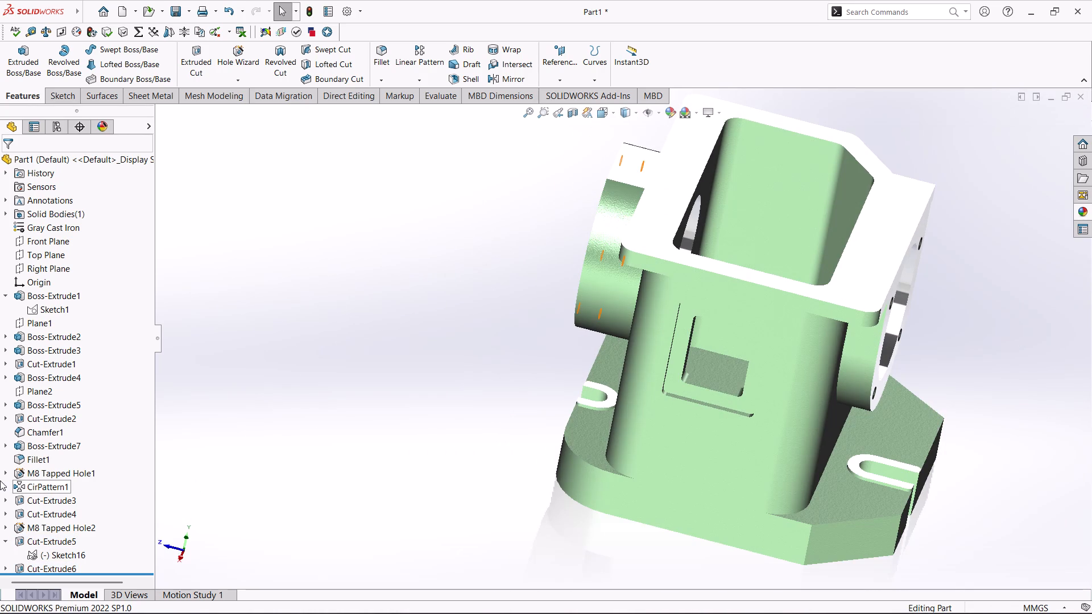
scroll(0, 480, down, 3)
scroll(44, 492, up, 3)
Apply the polished aluminum appearance to the frame recess and window cuts, Cut-Extrude5 and Cut-Extrude6.
click(71, 541)
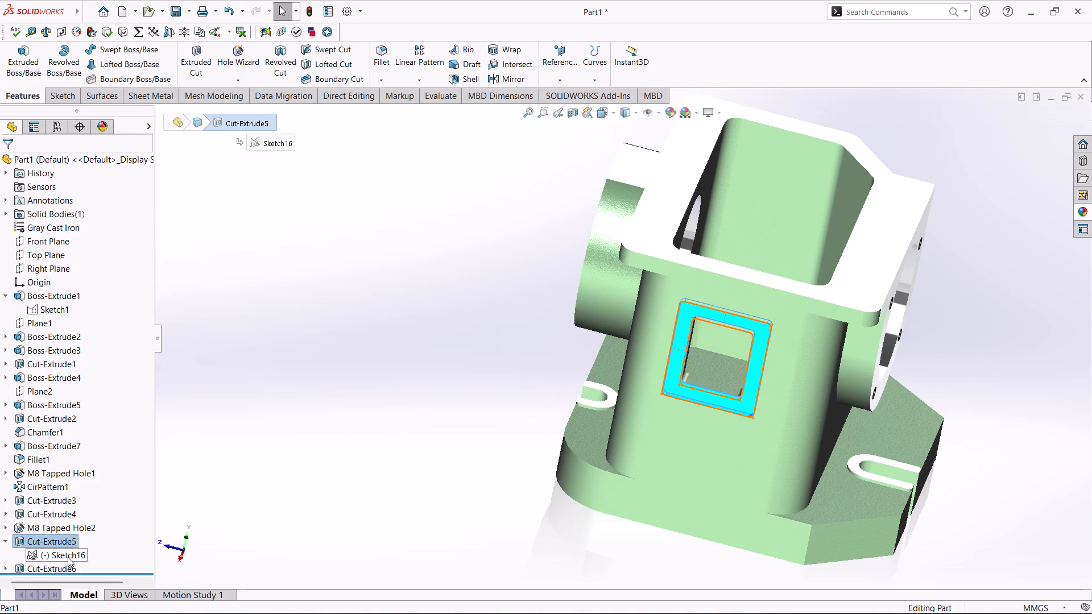
ctrl+click(68, 566)
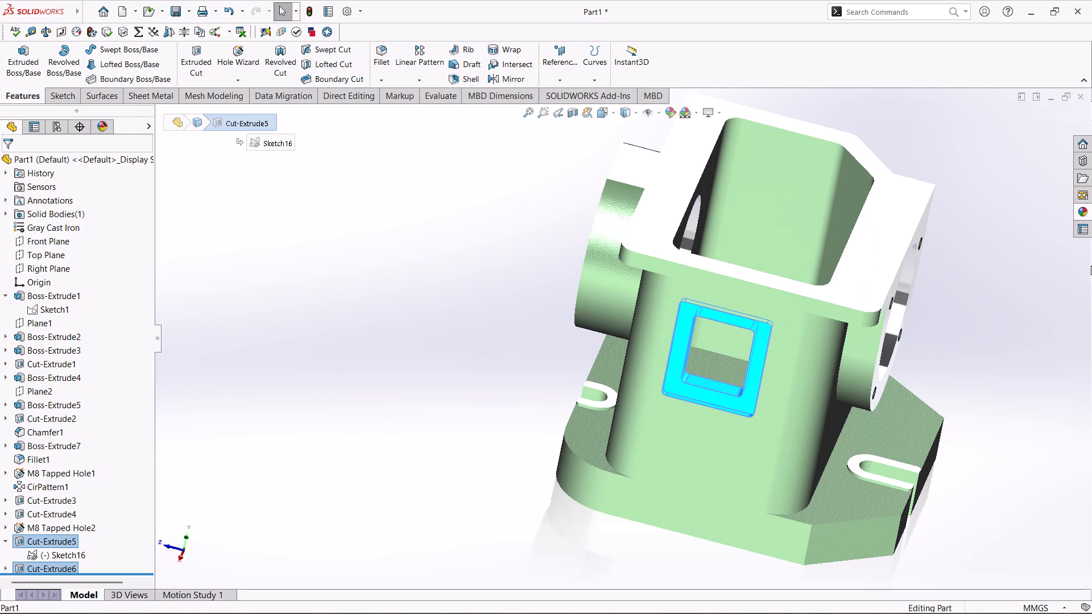
click(1077, 208)
double_click(668, 300)
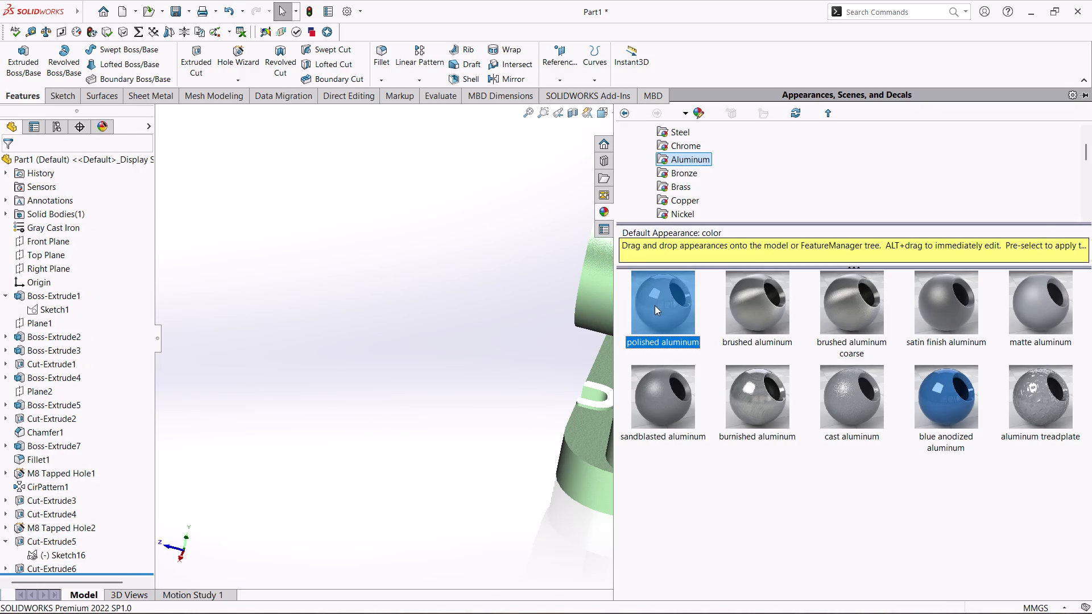
click(362, 367)
Turn off RealView Graphics for the model display.
middle_drag(974, 345, 978, 304)
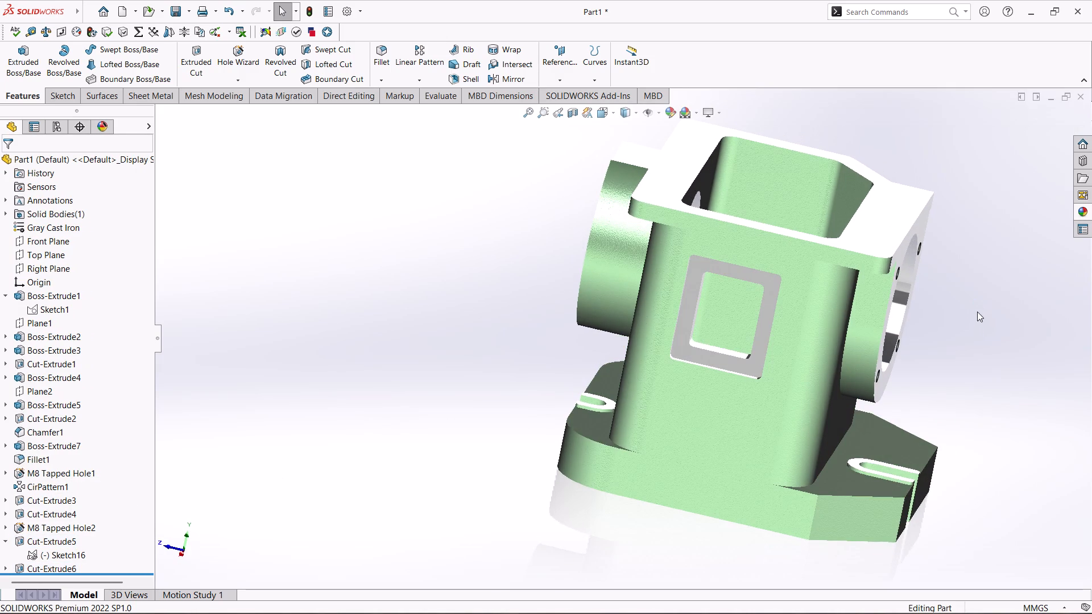
scroll(979, 313, up, 1)
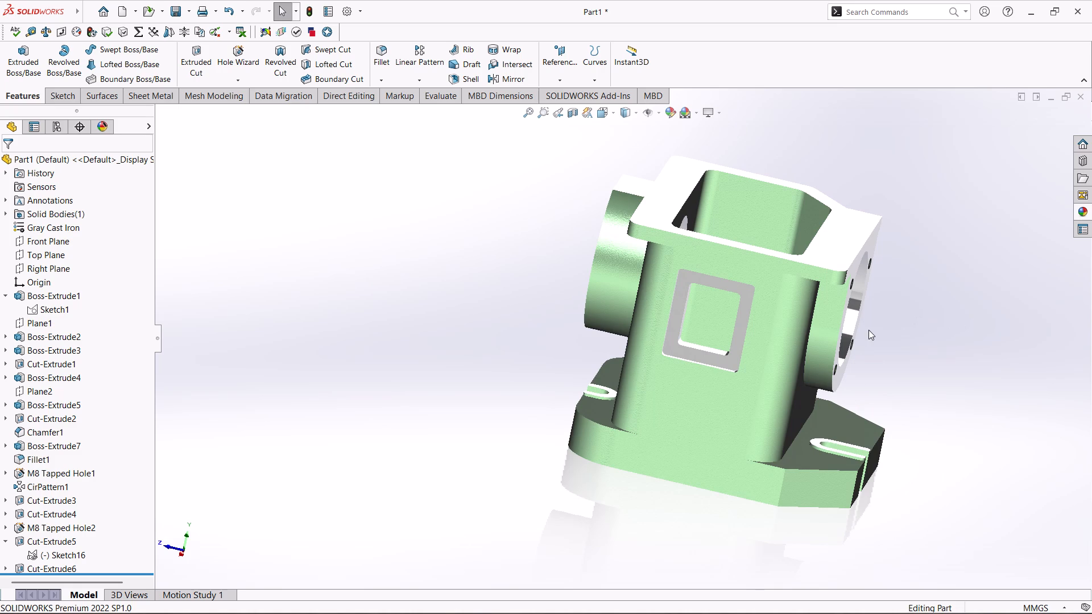
click(710, 117)
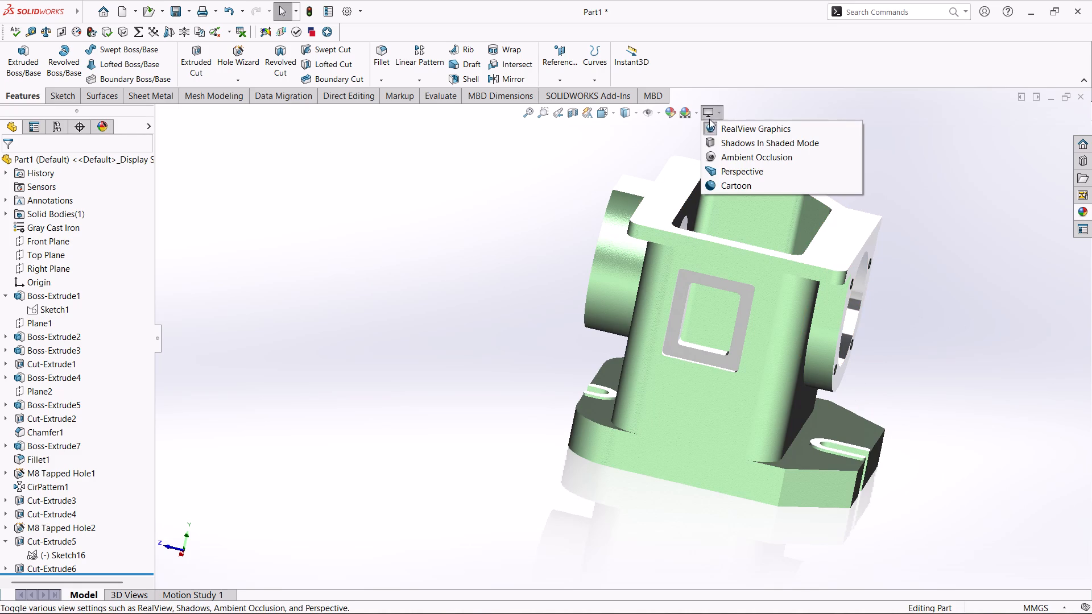
click(713, 132)
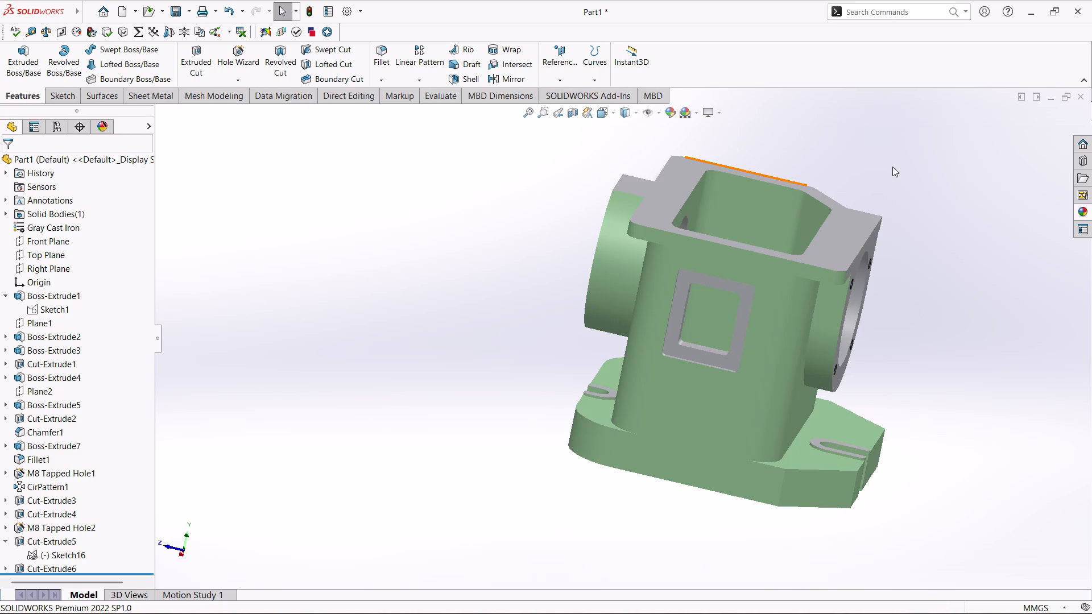
Specify an ISO M4 bottoming tapped hole in the Hole Wizard, with both hole and thread running Up To Next.
scroll(887, 167, up, 1)
middle_drag(880, 168, 861, 184)
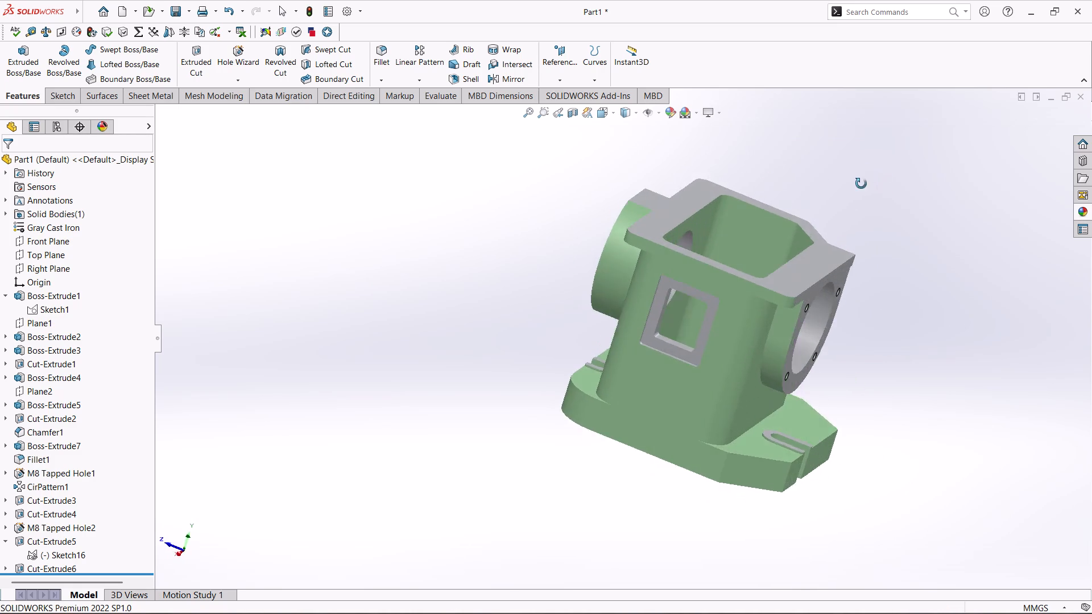
middle_drag(861, 184, 843, 157)
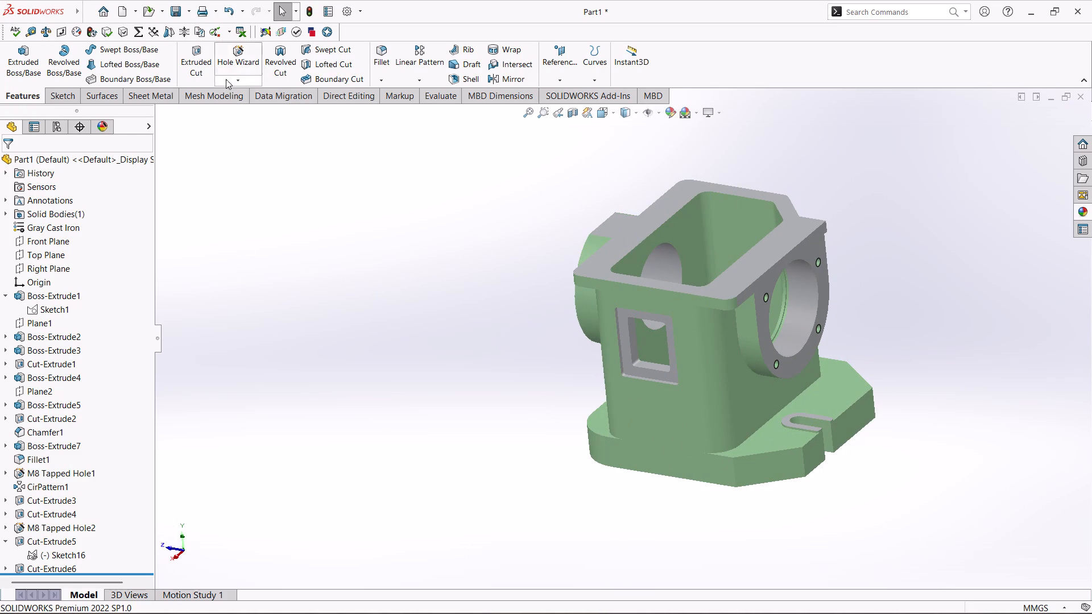
click(224, 58)
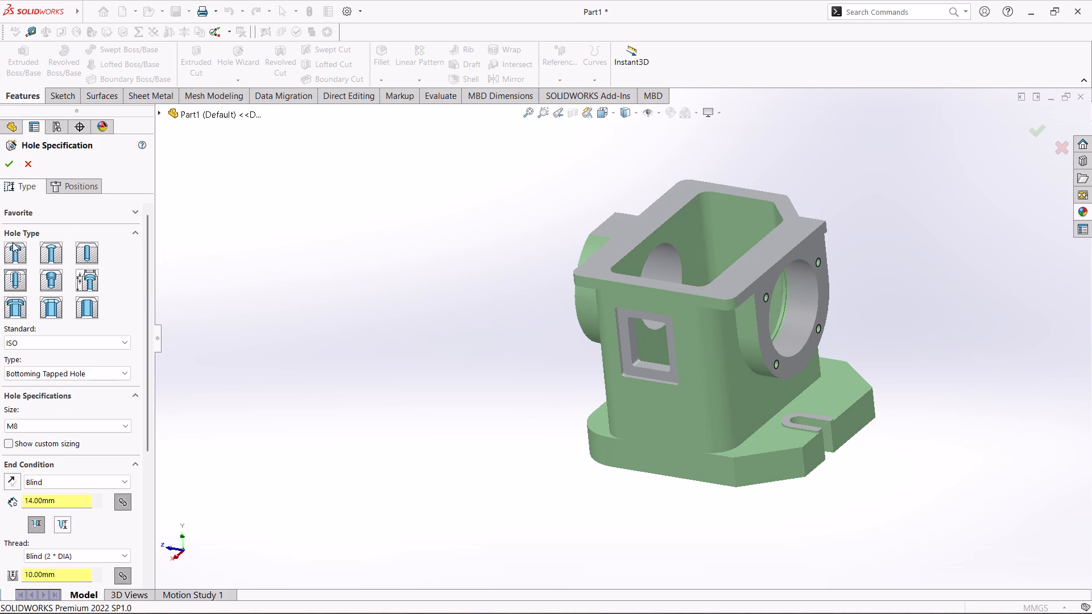
click(13, 285)
click(119, 421)
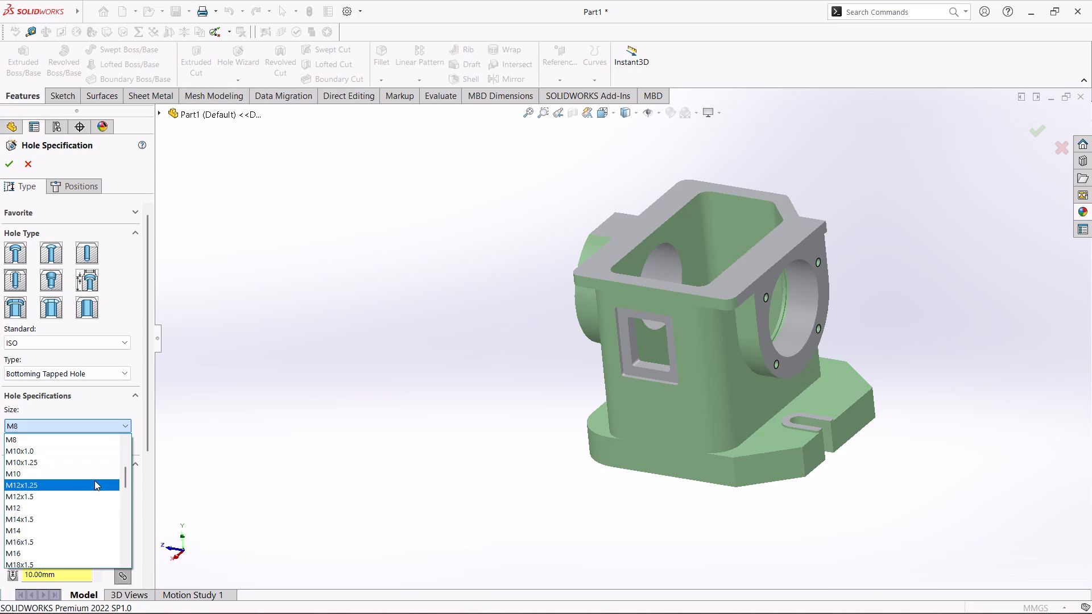
scroll(94, 480, up, 3)
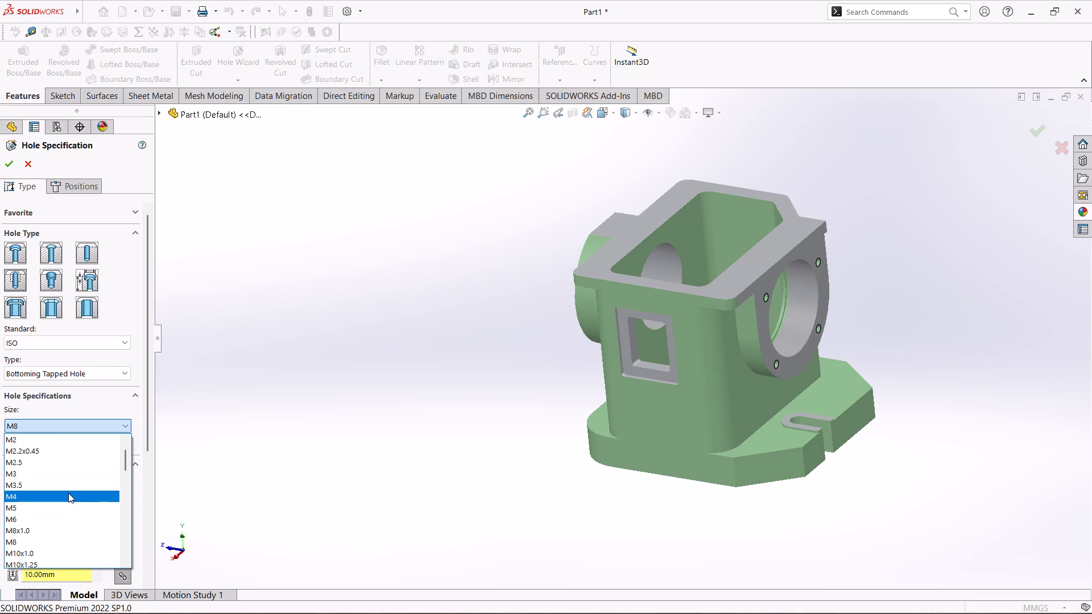
scroll(67, 489, up, 1)
click(67, 522)
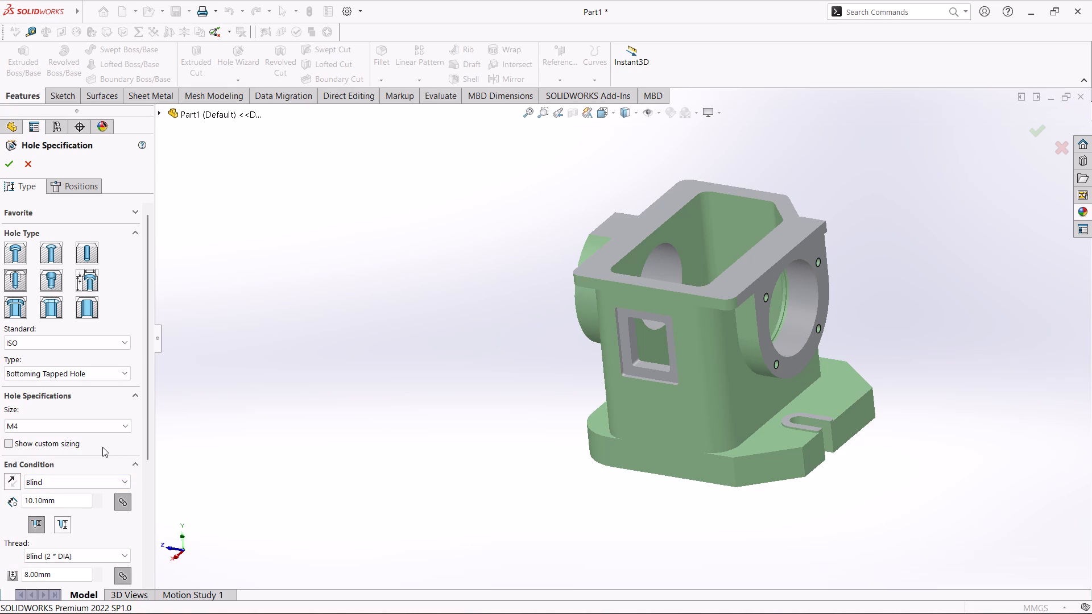
click(66, 484)
click(69, 514)
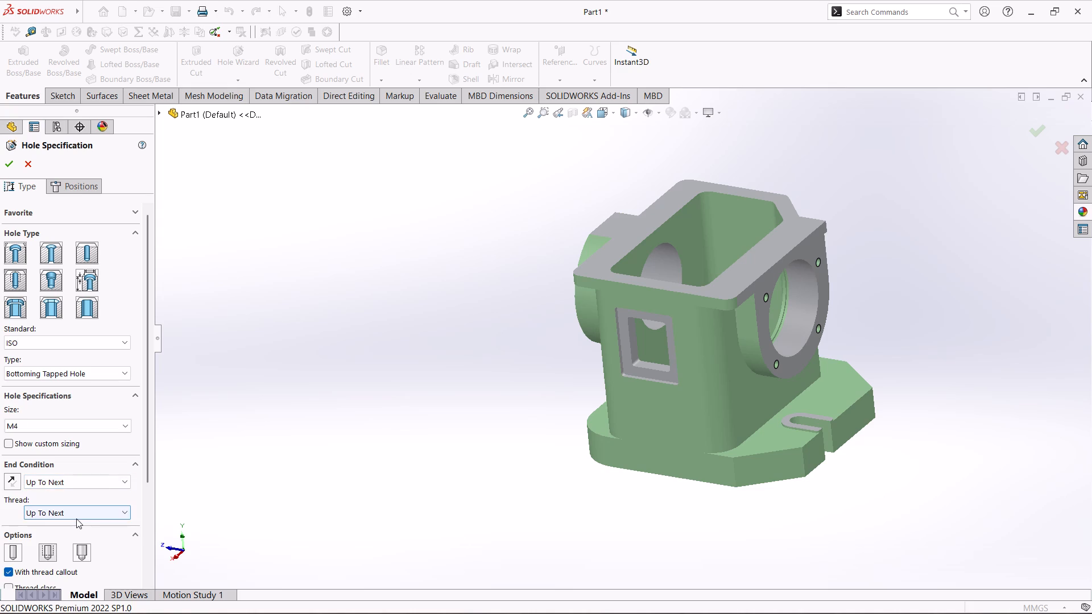
click(76, 518)
click(74, 538)
Place the hole sketch on the recessed frame face and draw a construction corner rectangle about 48 by 58 mm around the window.
click(74, 182)
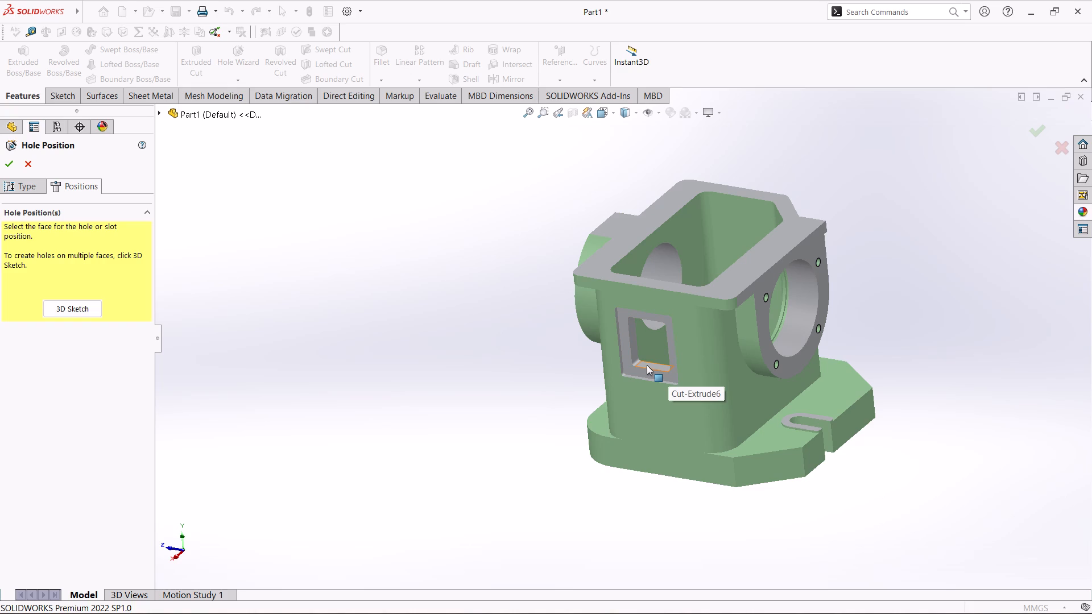
click(656, 374)
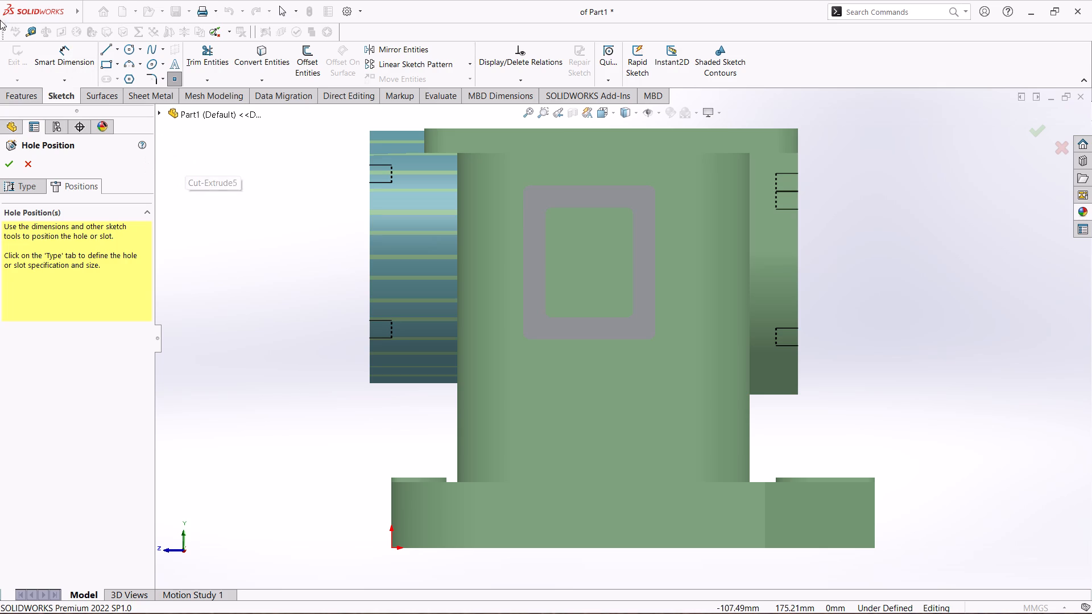
click(118, 61)
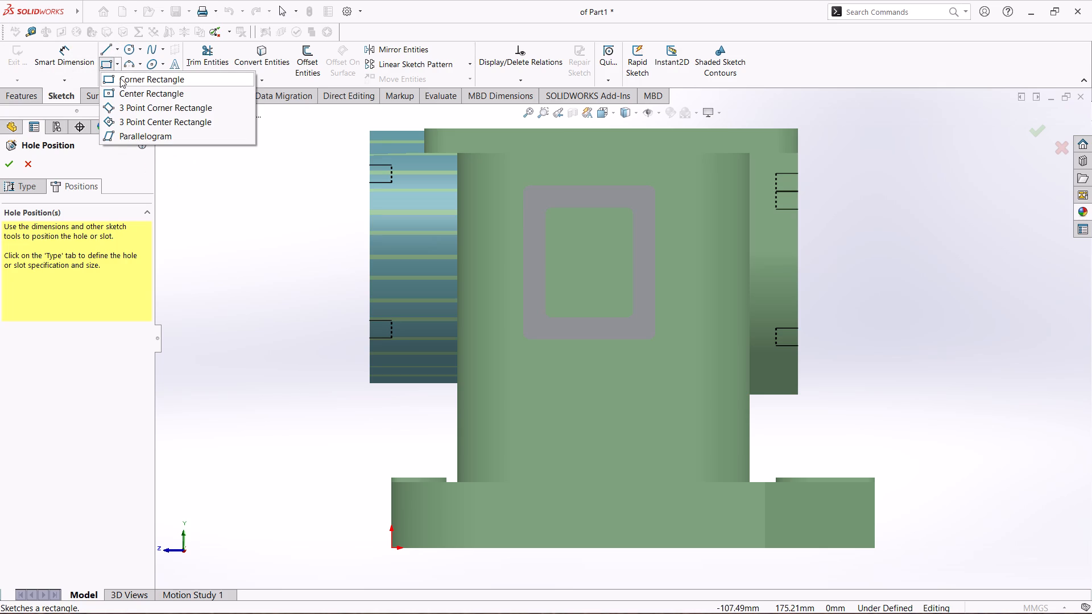
click(120, 78)
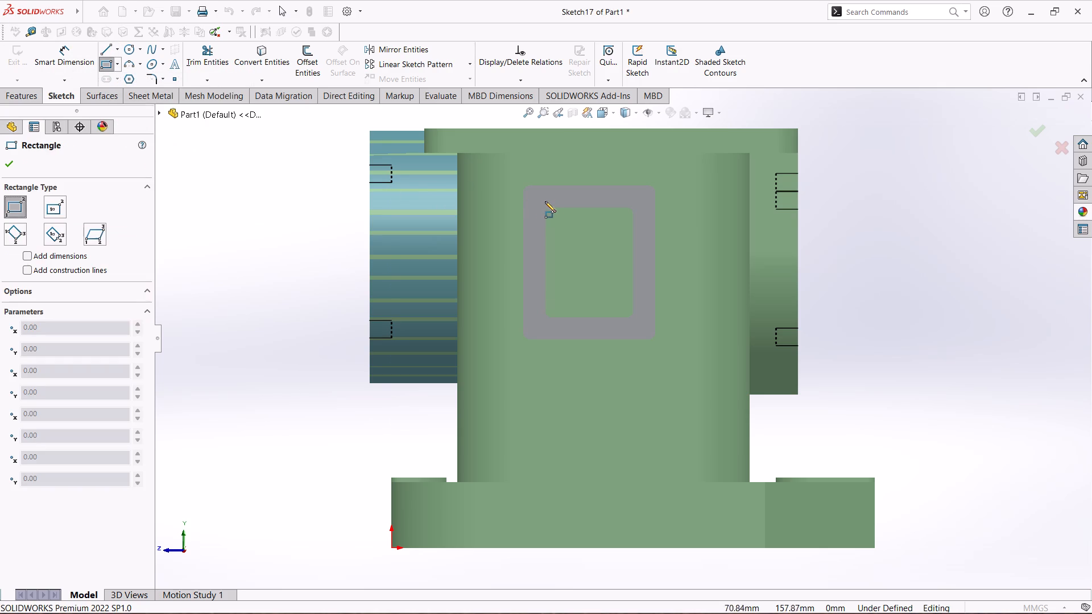
click(537, 200)
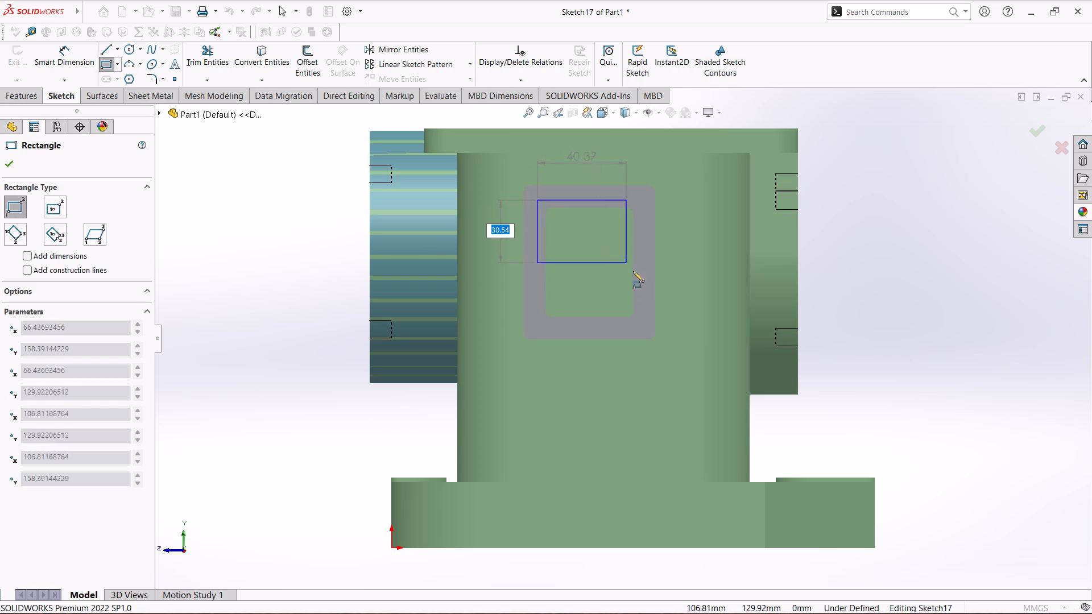
click(643, 327)
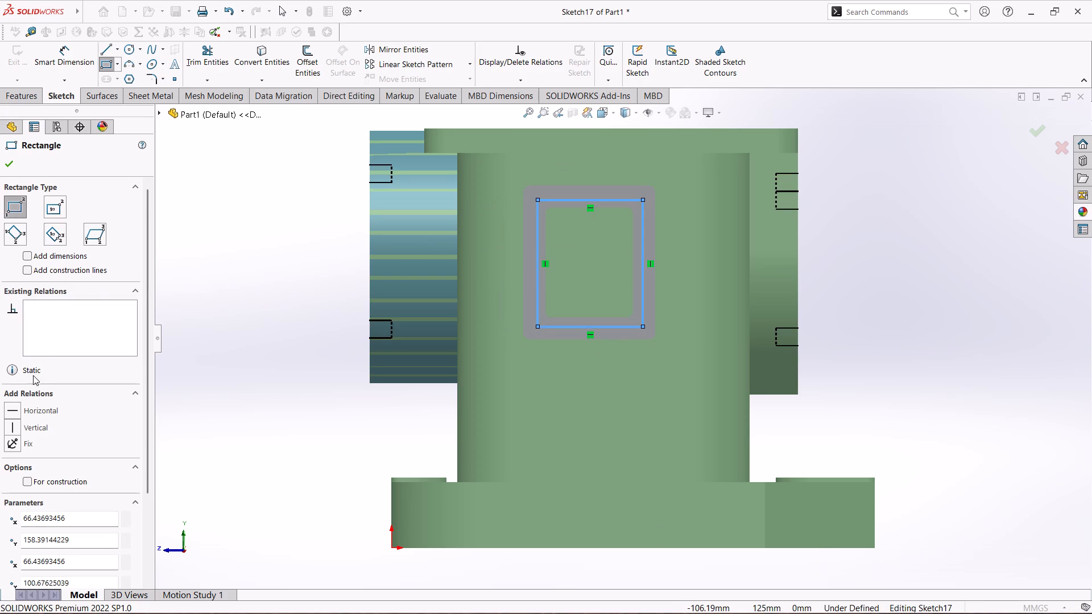
click(24, 488)
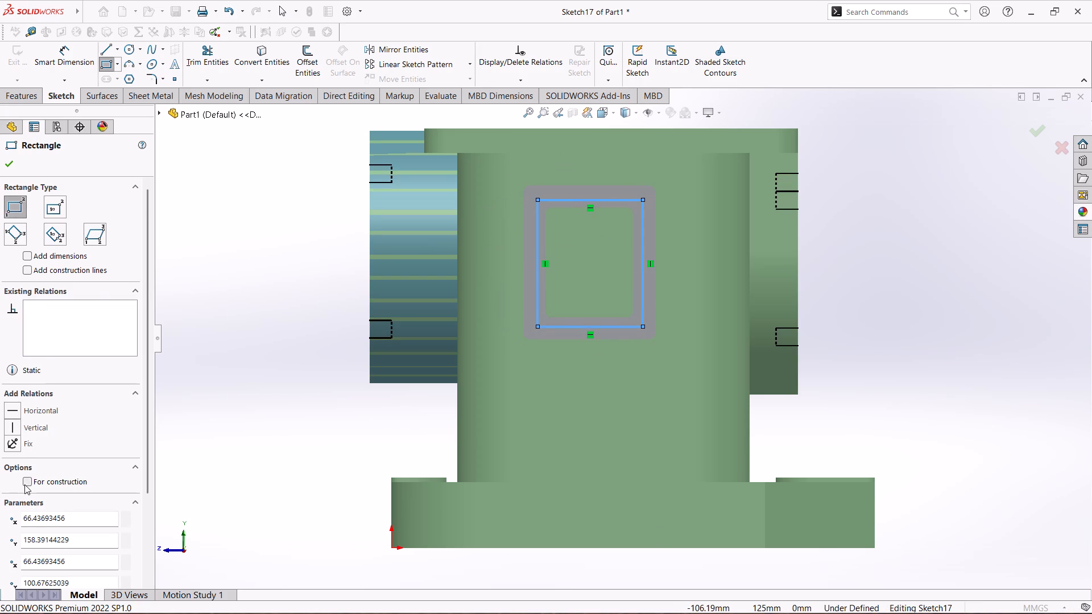
click(24, 484)
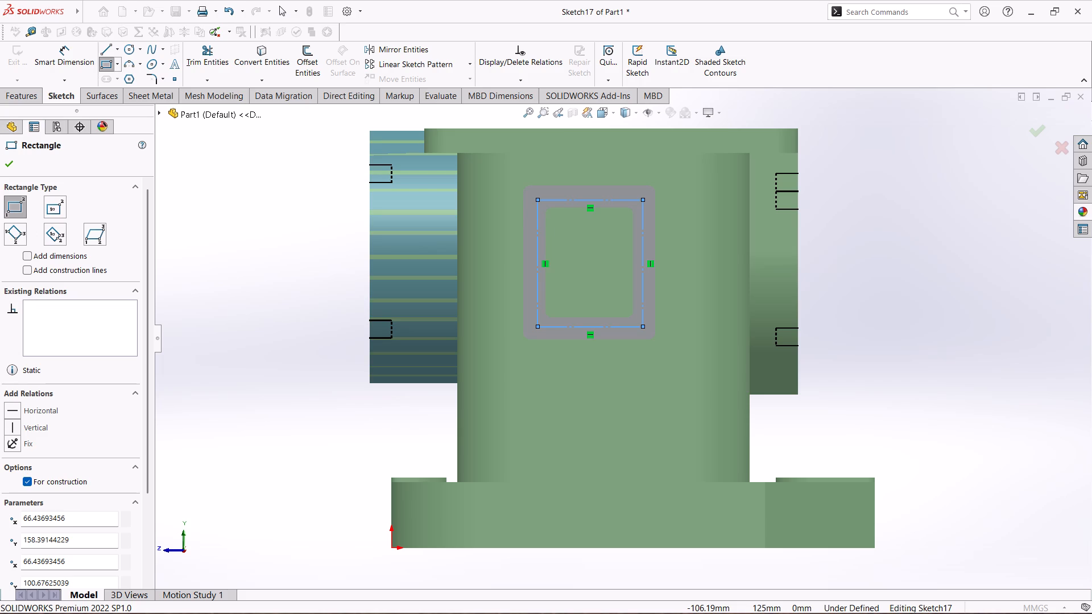
click(13, 161)
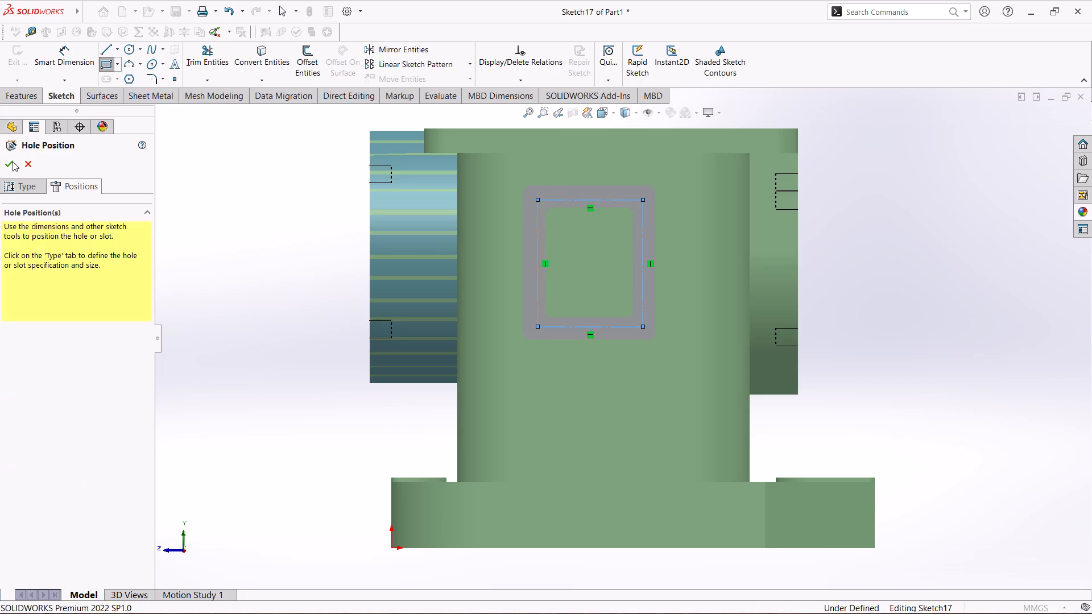
Draw a centerline about 6.6 mm long from the midpoint of the construction rectangle's top side to the recess's outer edge.
click(118, 50)
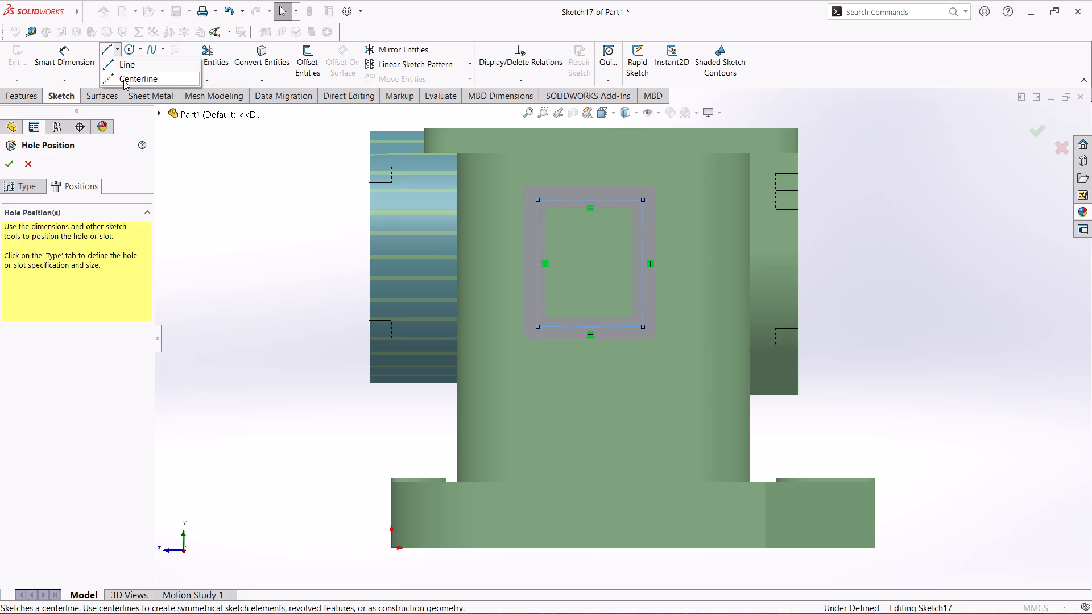
click(123, 80)
scroll(652, 214, down, 6)
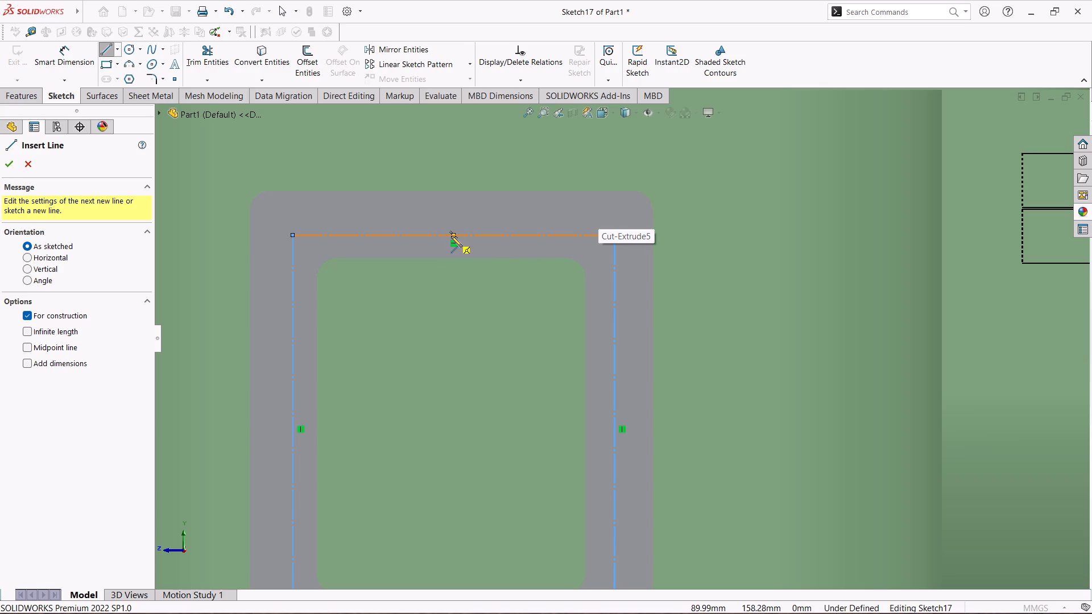
click(452, 236)
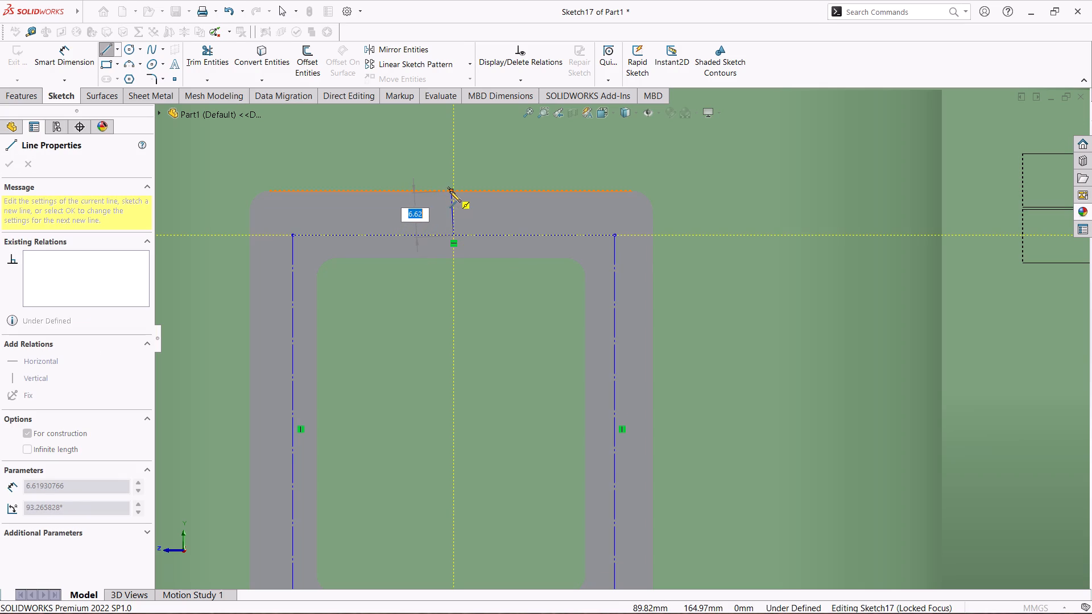
click(450, 191)
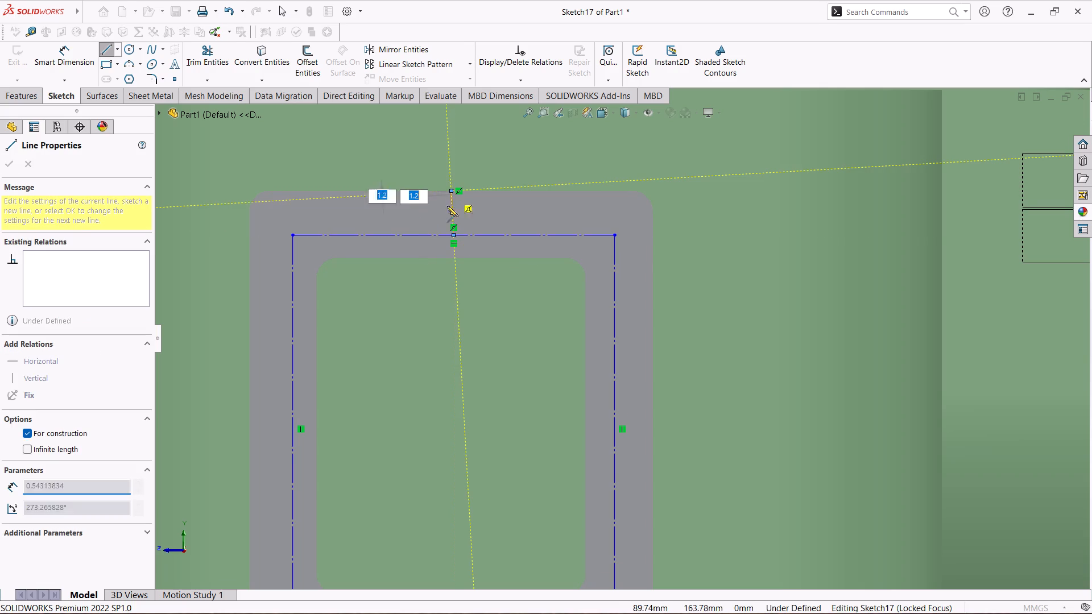
key(Escape)
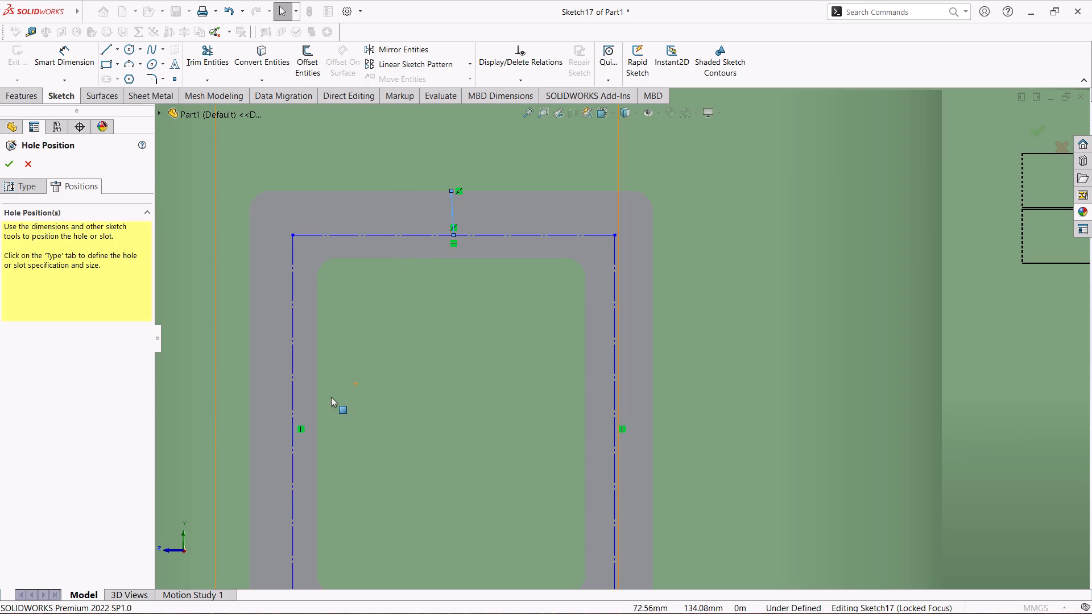
Draw a centerline about 6.5 mm long from the midpoint of the construction rectangle's left side to the recess's outer edge.
click(119, 56)
click(124, 81)
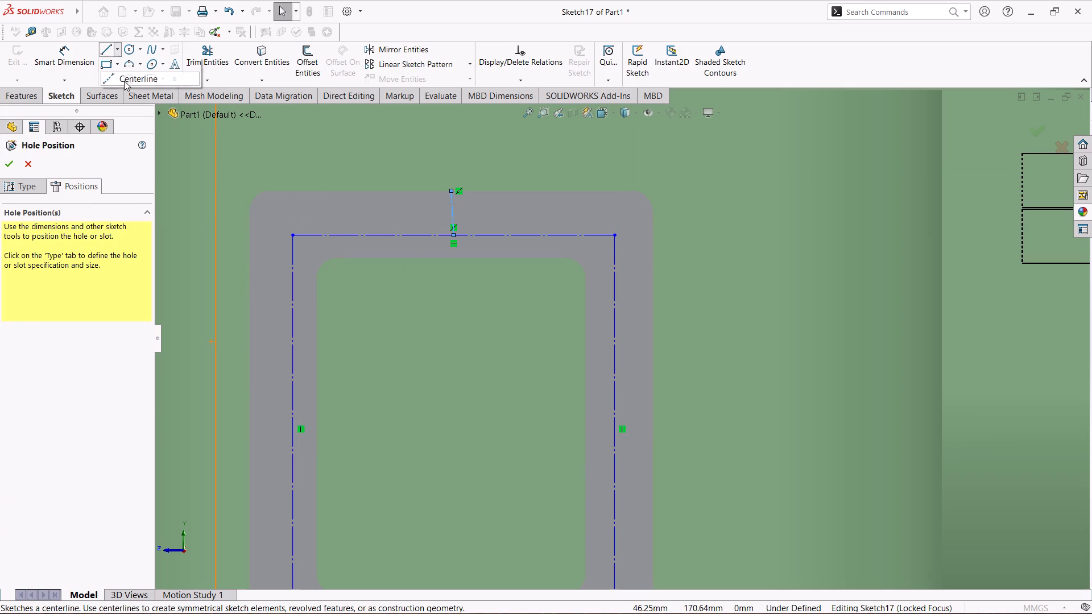
click(292, 429)
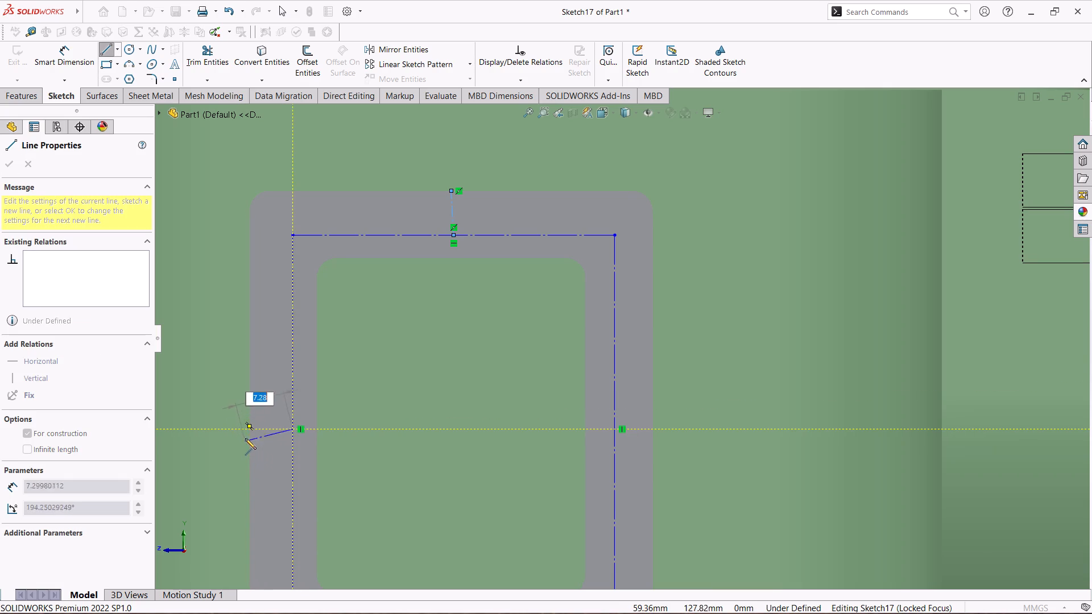
click(248, 425)
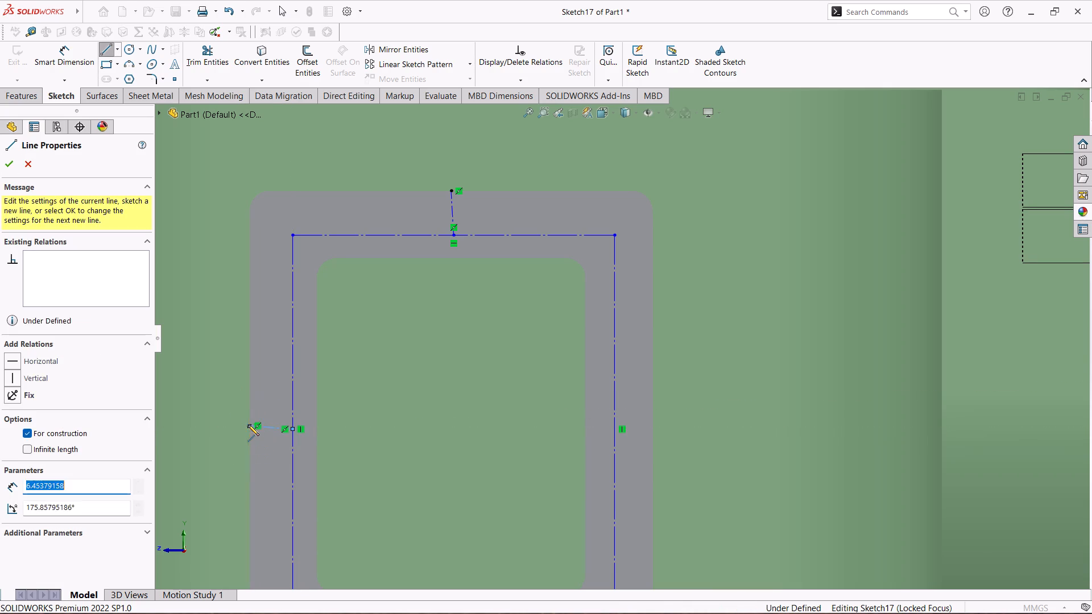
key(Escape)
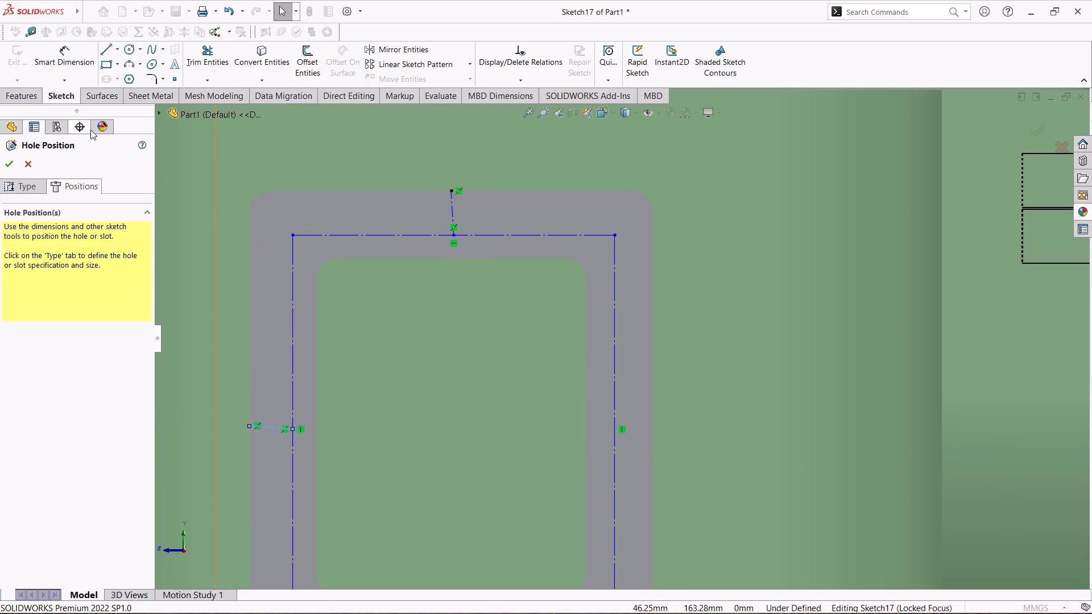
Make the short centerline above the rectangle vertical and the short centerline beside it horizontal.
click(455, 219)
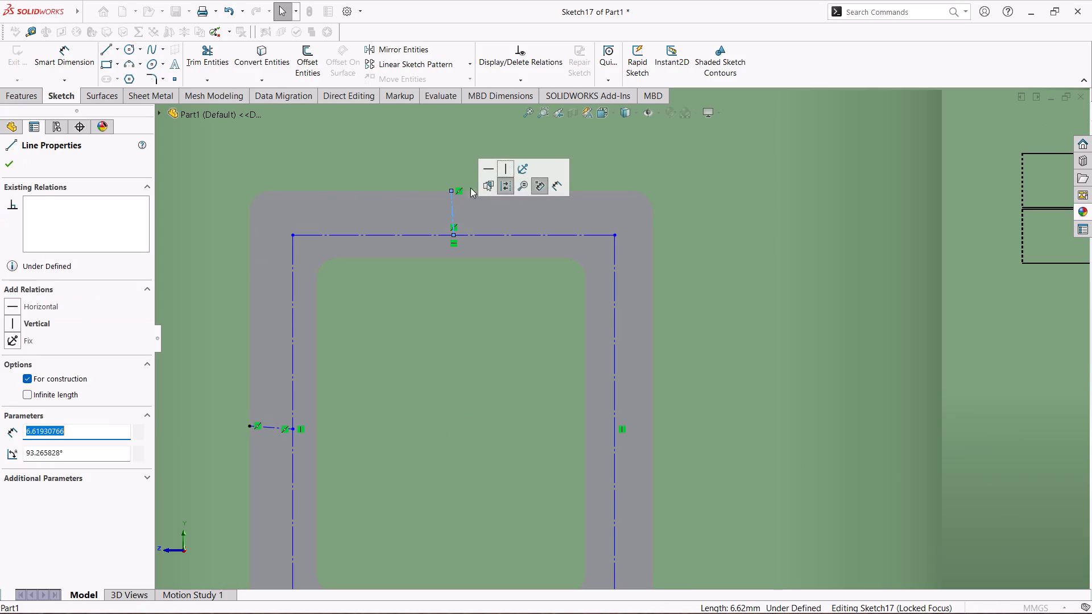
click(504, 168)
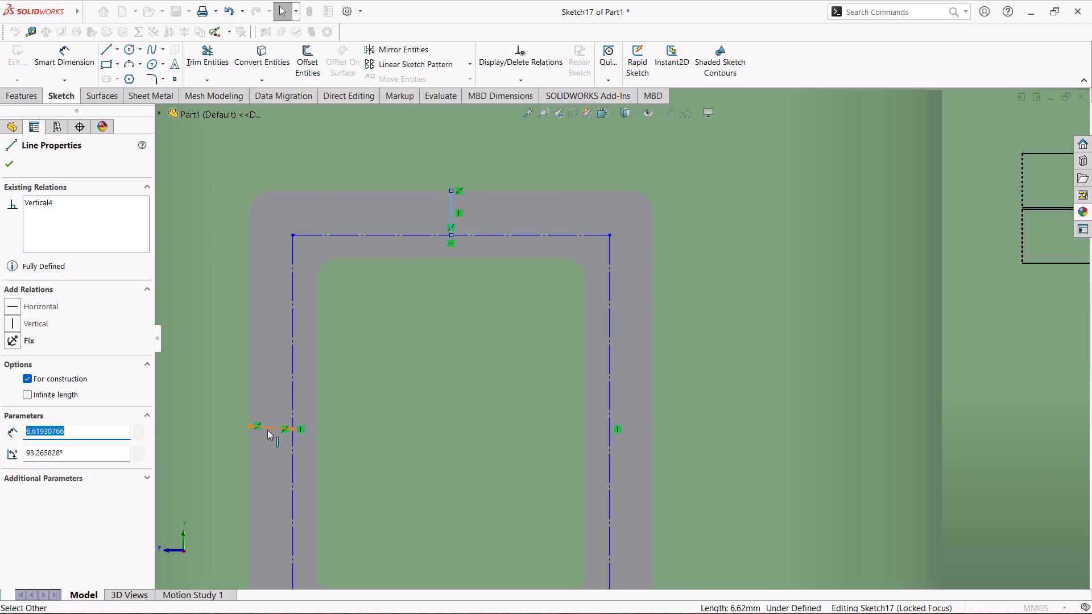
click(268, 425)
click(299, 371)
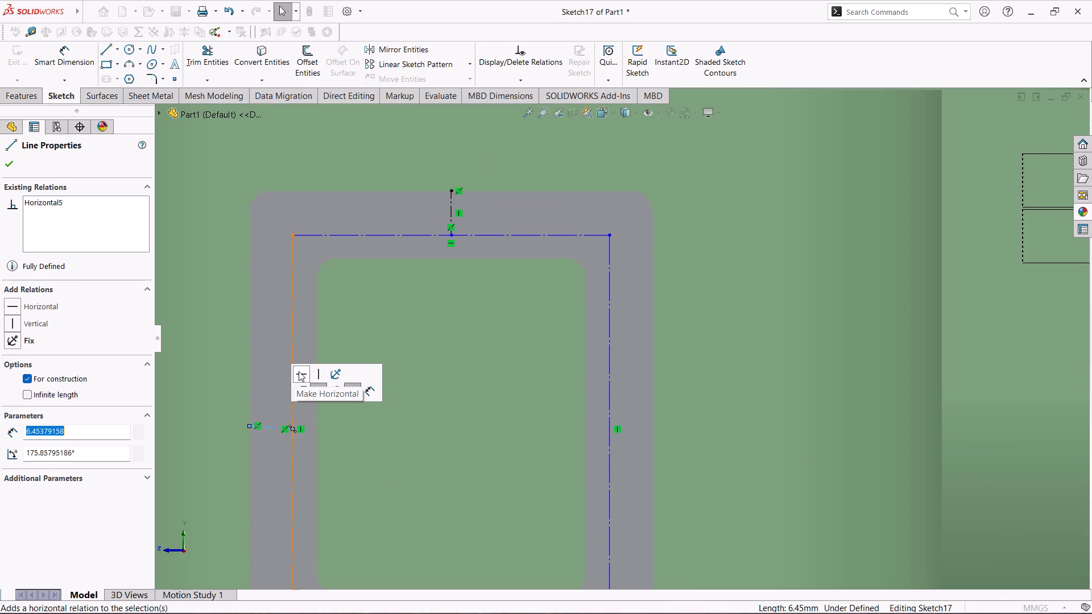
Dimension the construction rectangle around the window to 50 mm wide and 60 mm high.
scroll(681, 381, down, 3)
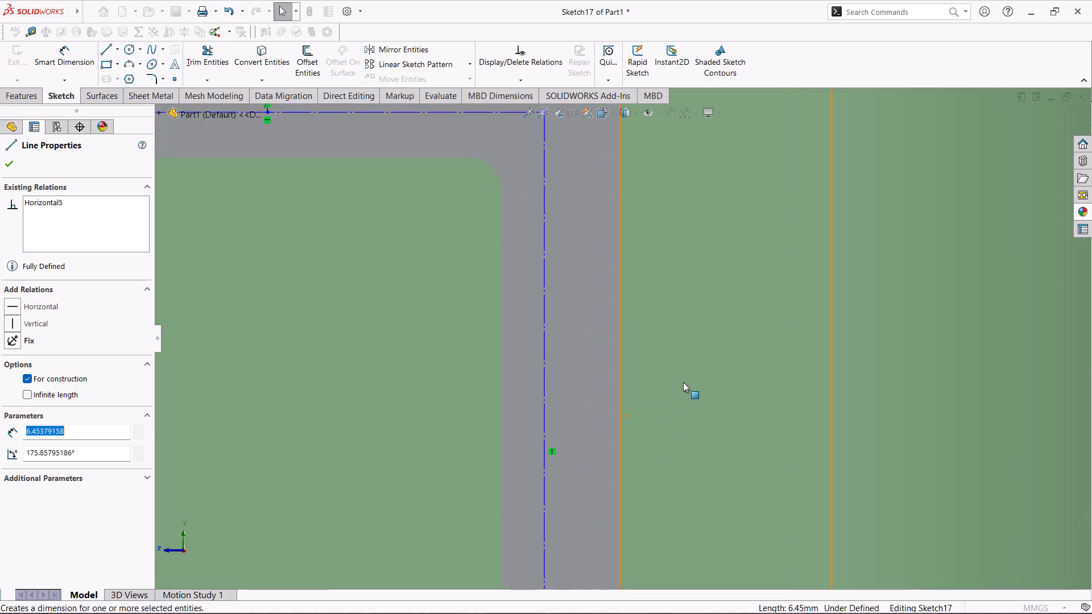
scroll(683, 382, down, 1)
scroll(671, 382, up, 4)
scroll(562, 414, up, 3)
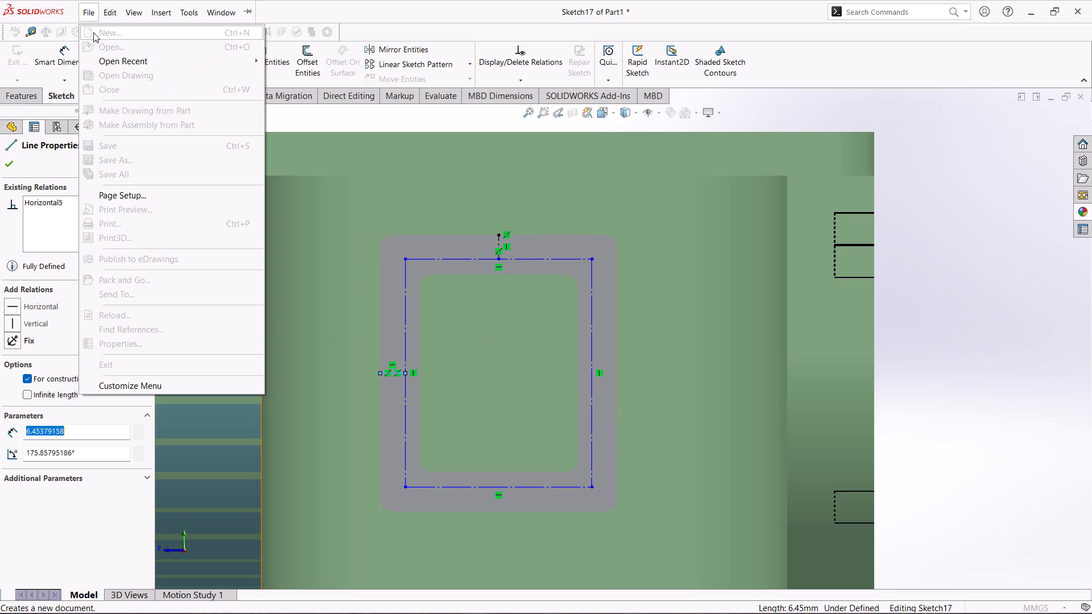
click(45, 48)
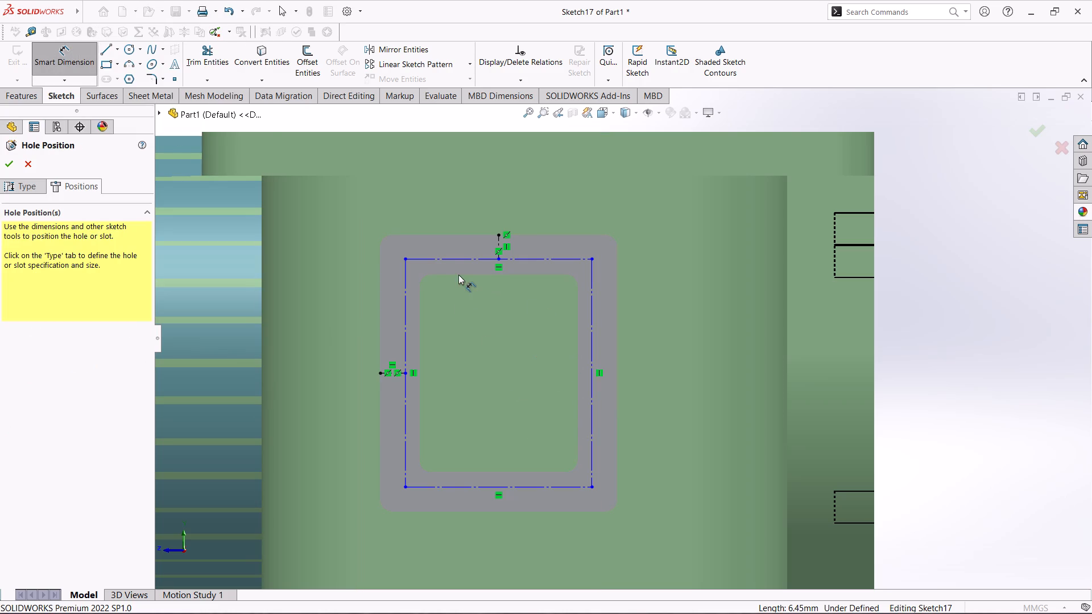
click(464, 258)
click(464, 312)
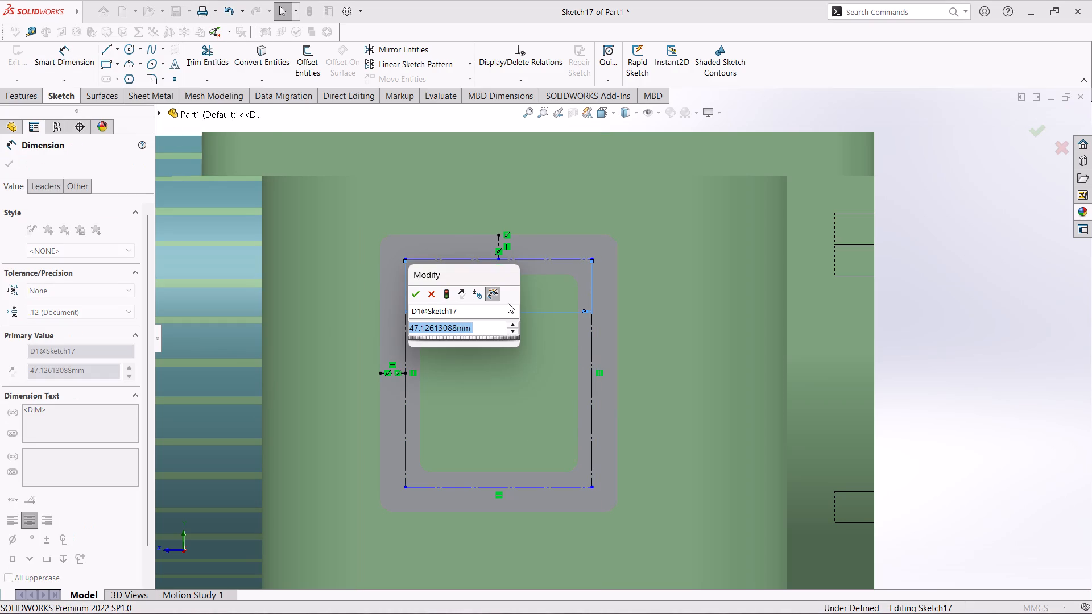
text(50)
key(Return)
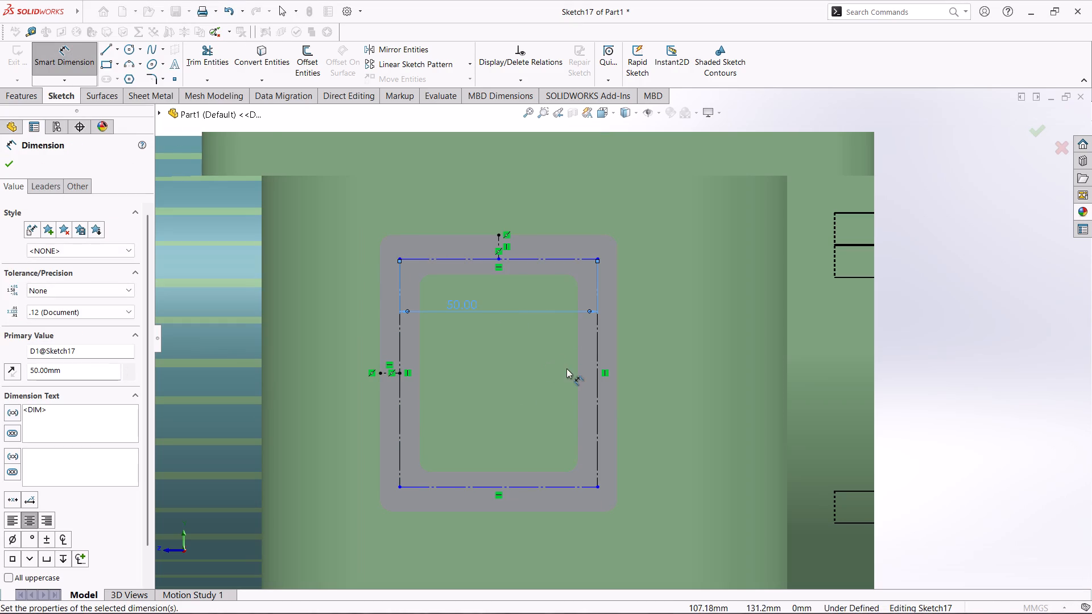
drag(596, 384, 576, 385)
click(524, 385)
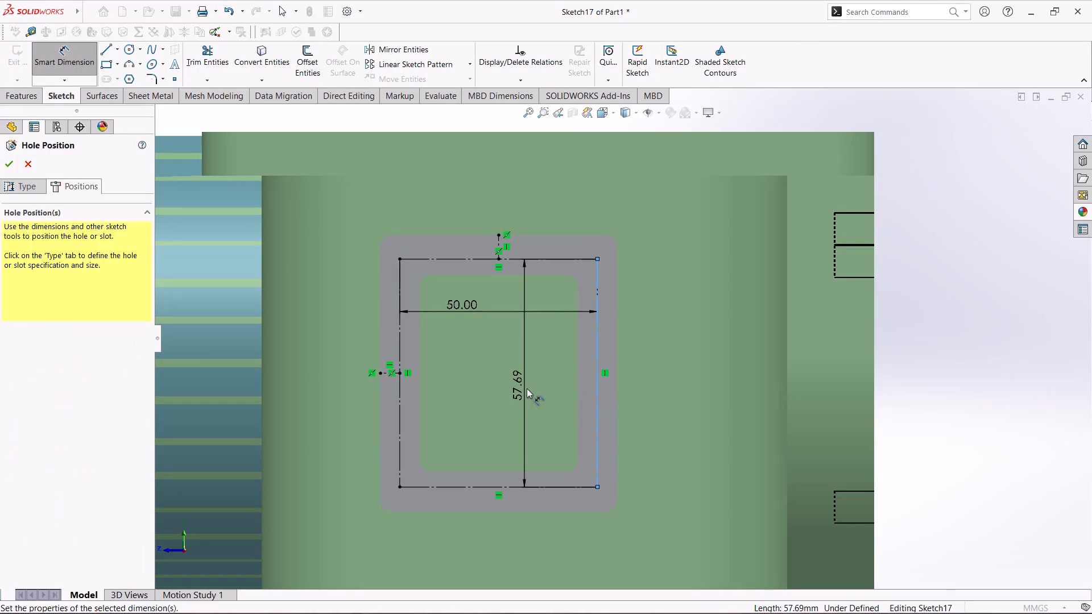
text(60)
key(Return)
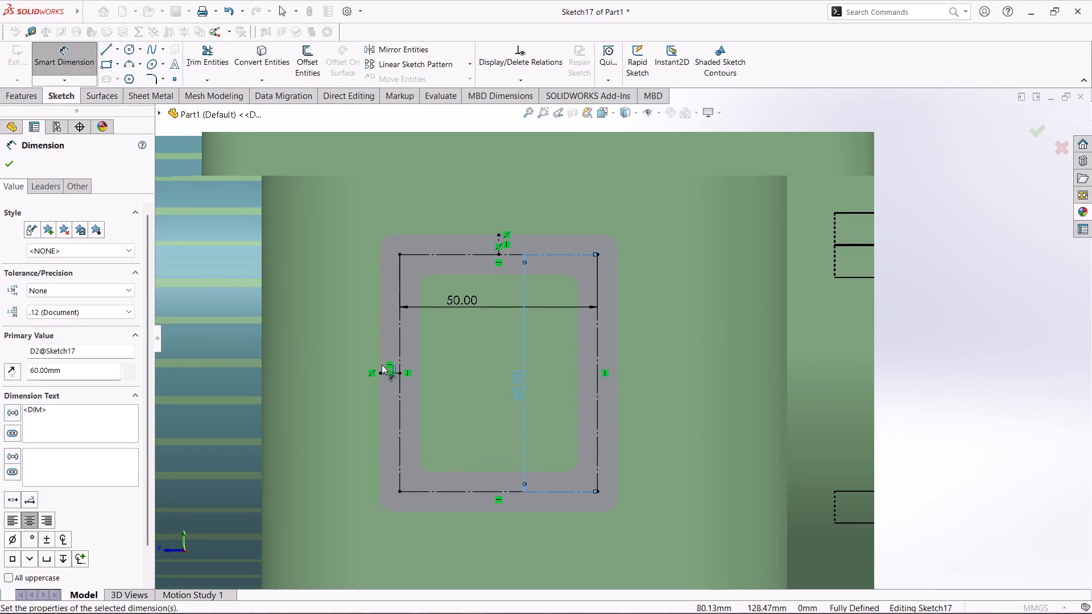
click(5, 167)
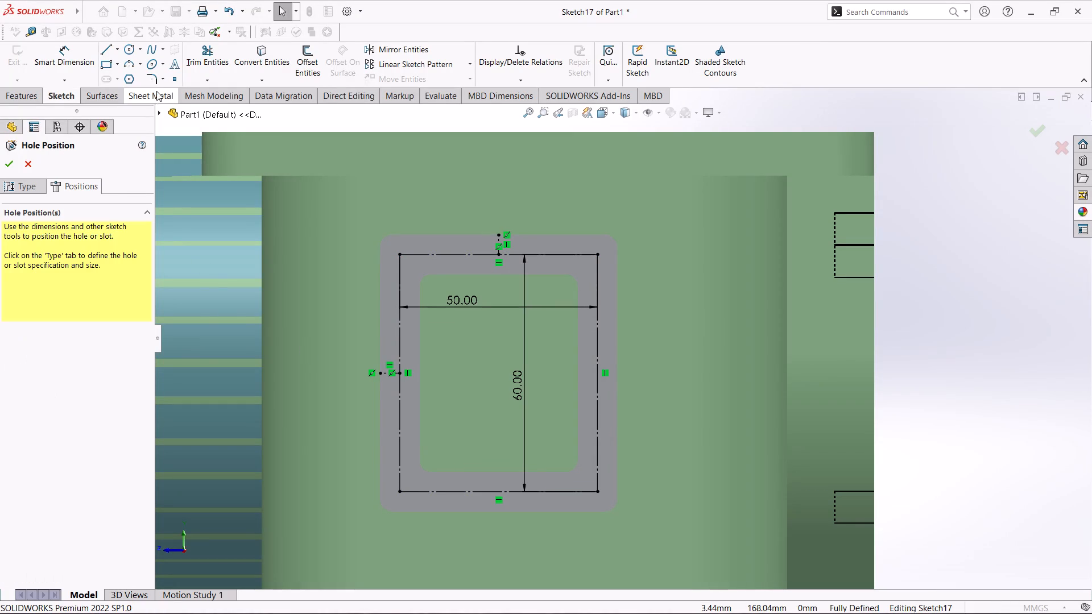
Place hole points on all four corners of the construction rectangle and finish the M4 tapped holes.
click(172, 78)
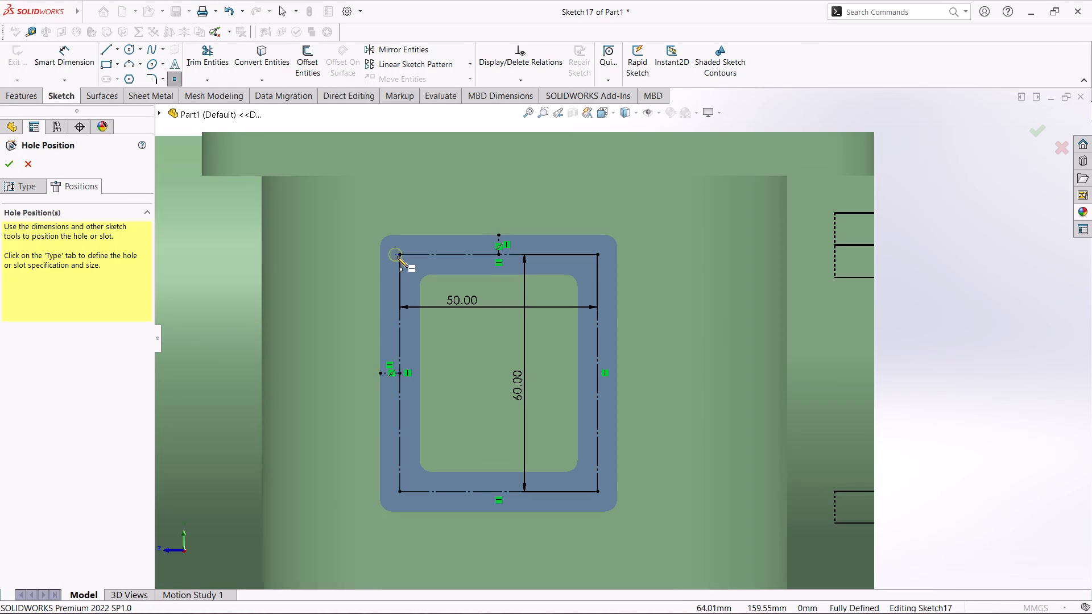
click(397, 256)
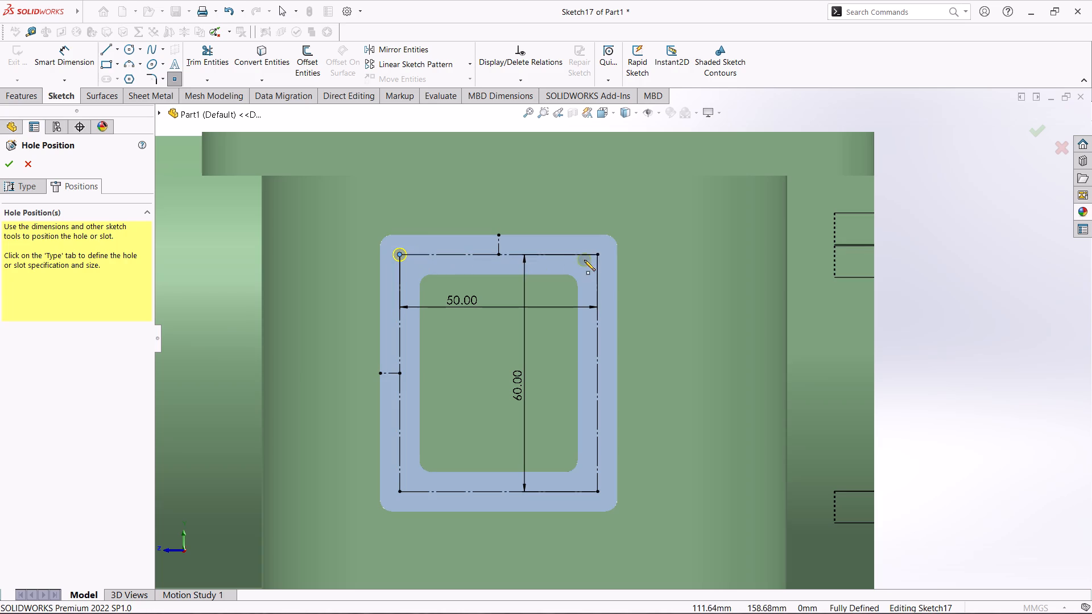
click(599, 254)
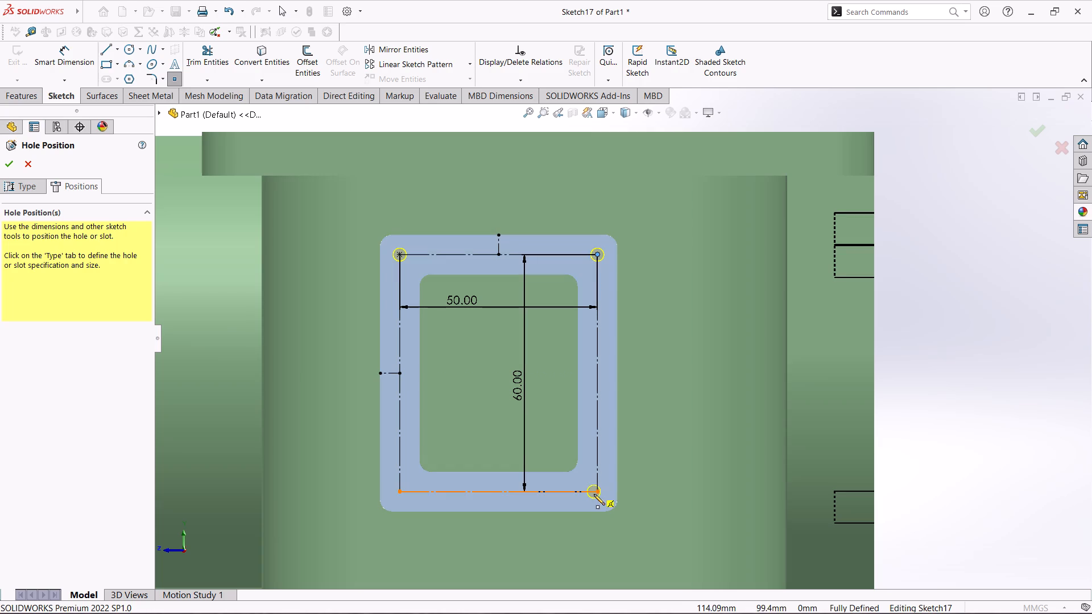
click(599, 489)
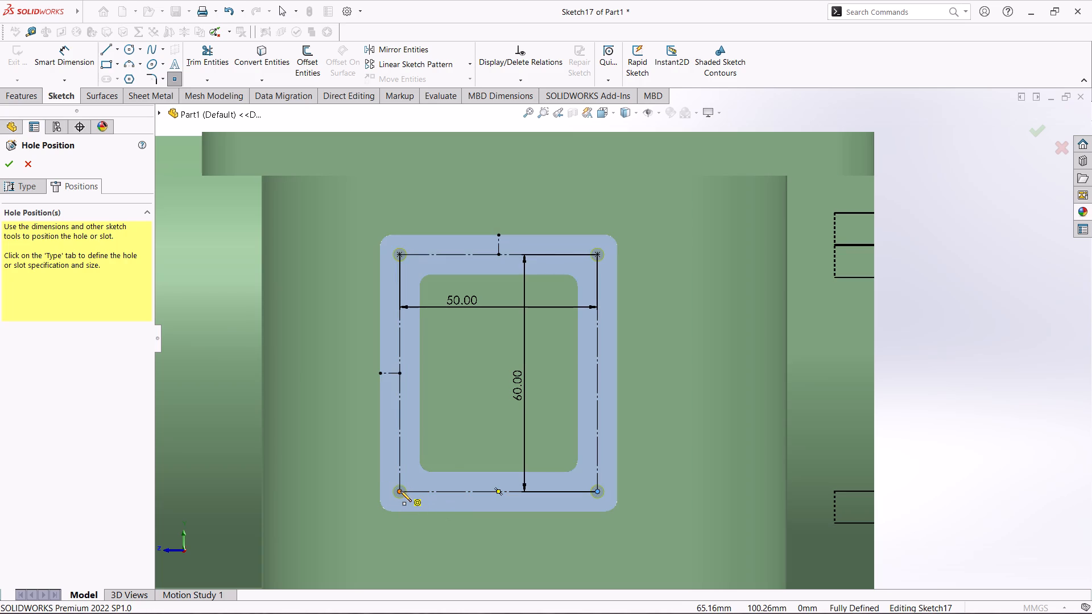
click(400, 491)
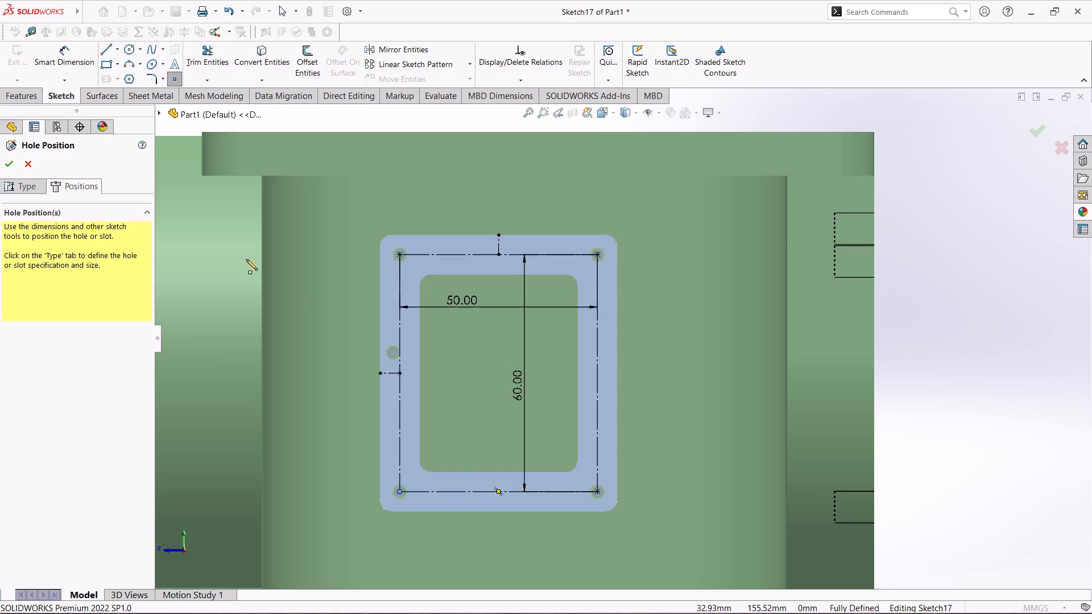
click(7, 164)
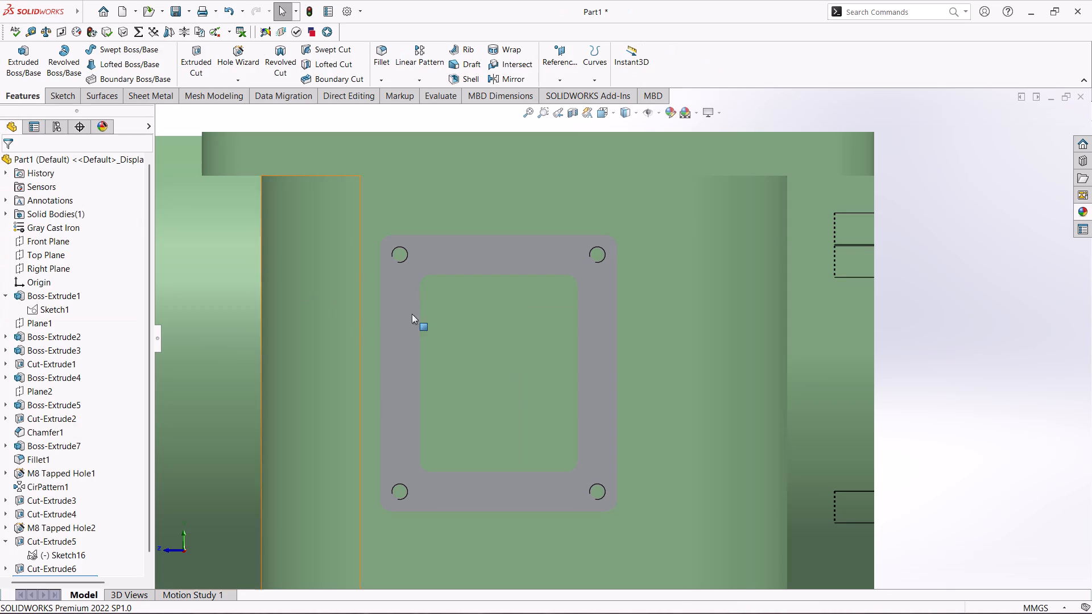
Examine the four tapped holes on the window frame and the whole housing from several outside angles.
middle_drag(995, 345, 974, 375)
scroll(608, 402, up, 1)
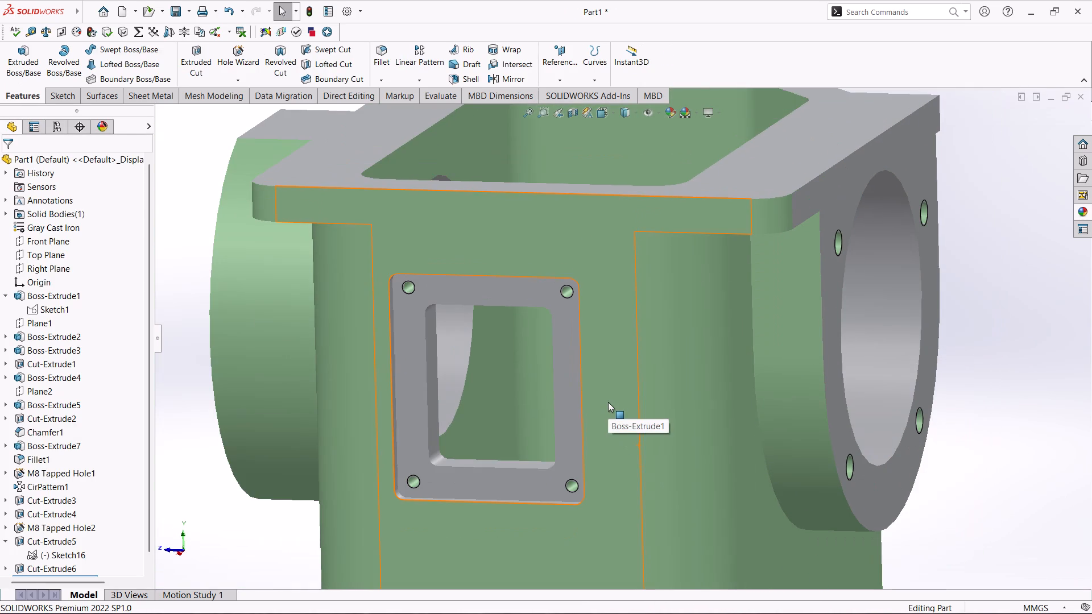
scroll(956, 352, up, 2)
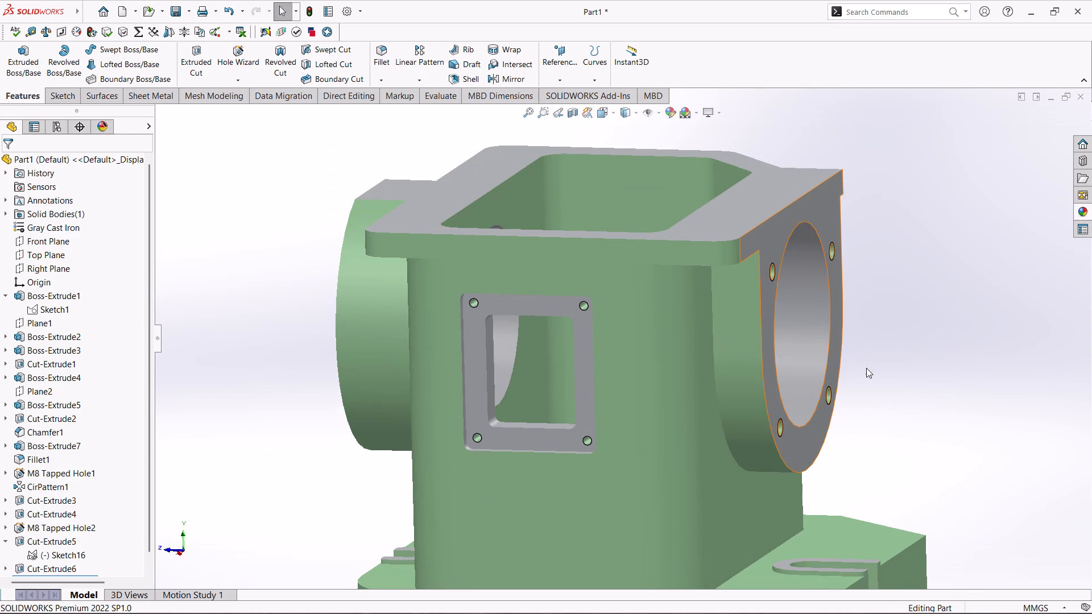
scroll(867, 370, up, 1)
middle_drag(845, 339, 847, 341)
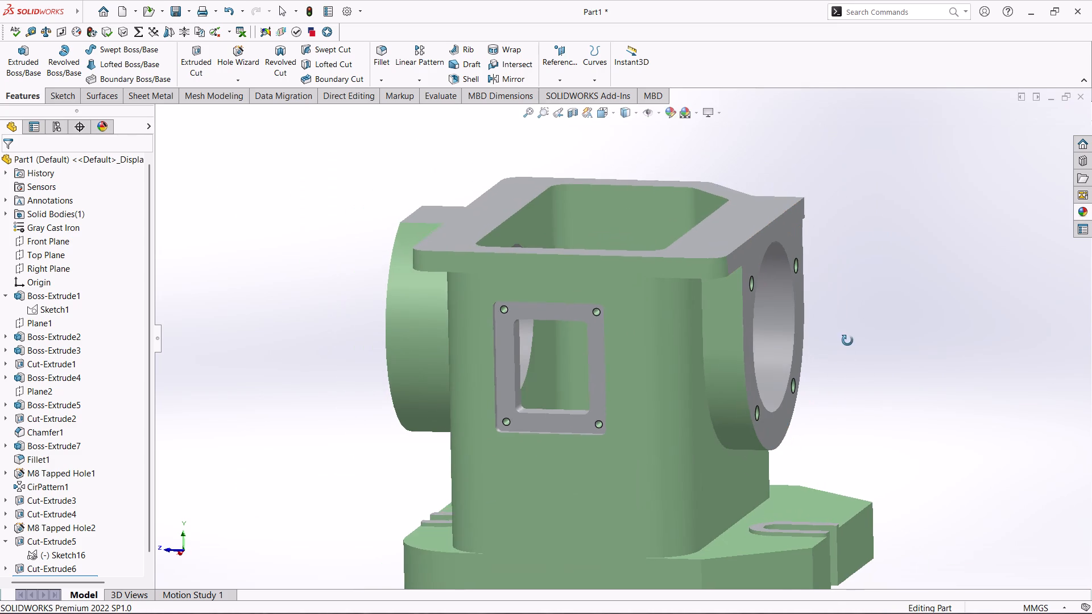
middle_drag(847, 341, 871, 309)
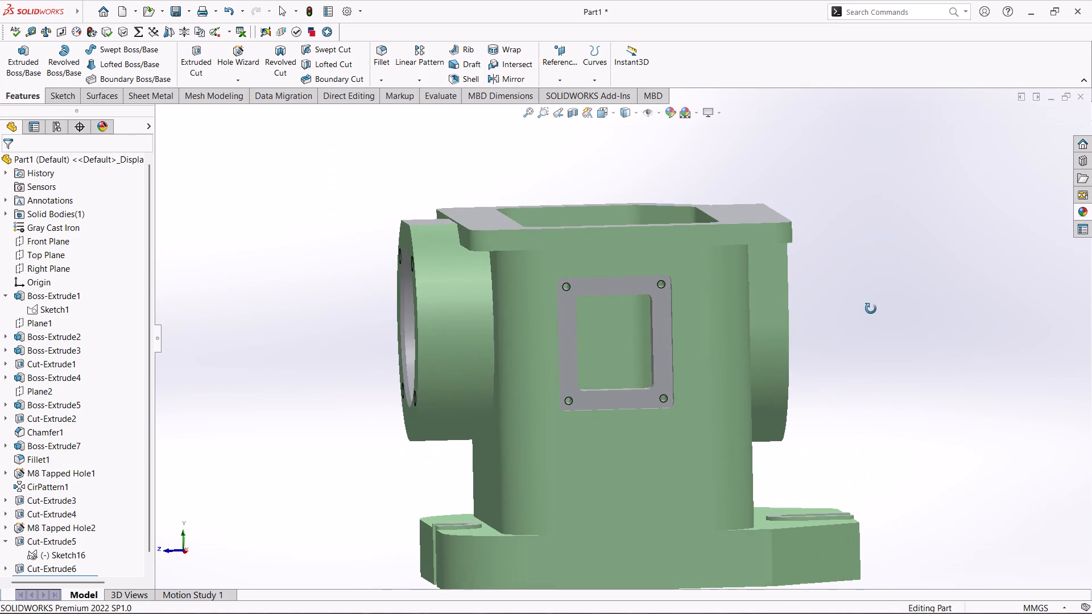
middle_drag(871, 309, 863, 318)
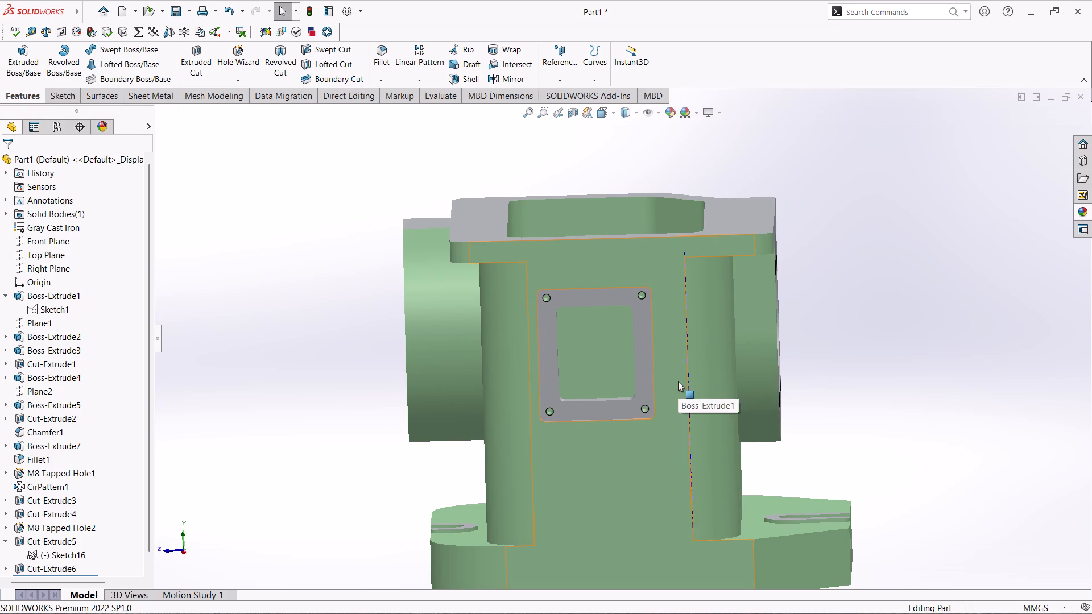
scroll(679, 381, up, 1)
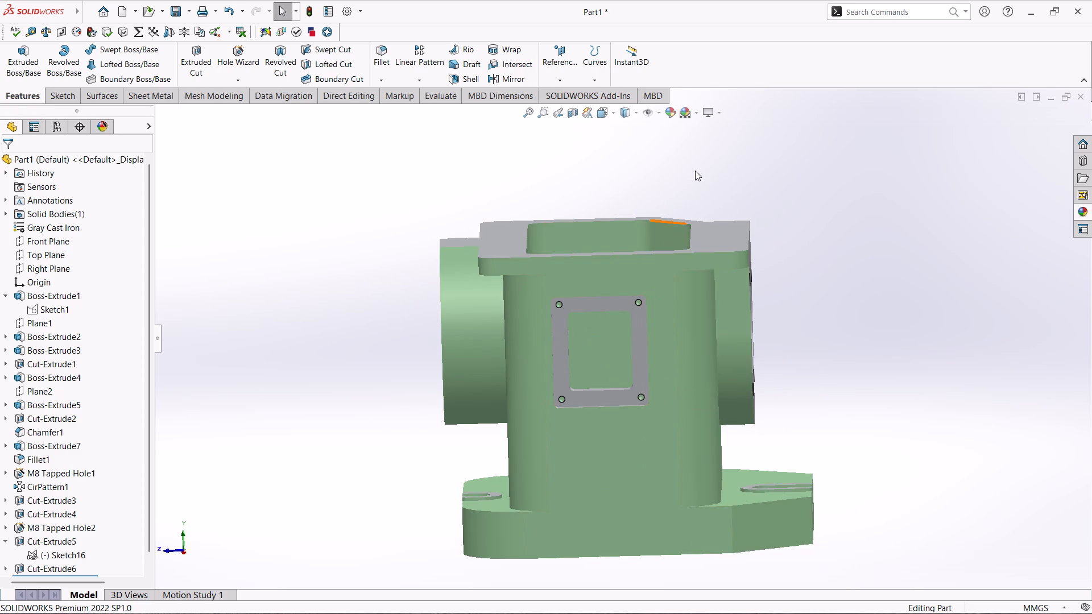
middle_drag(696, 171, 707, 220)
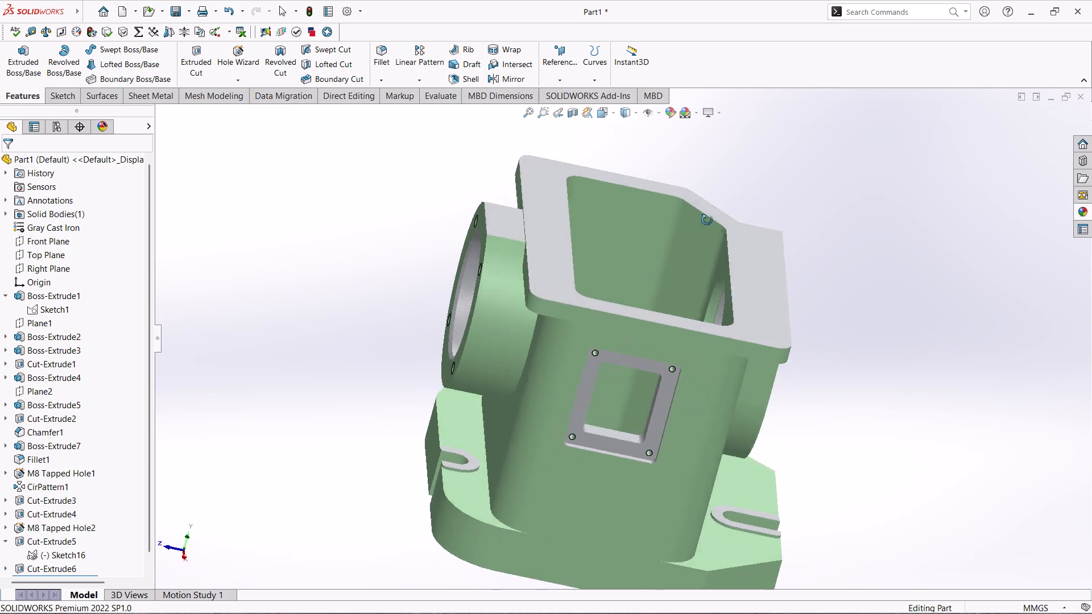
middle_drag(707, 220, 704, 194)
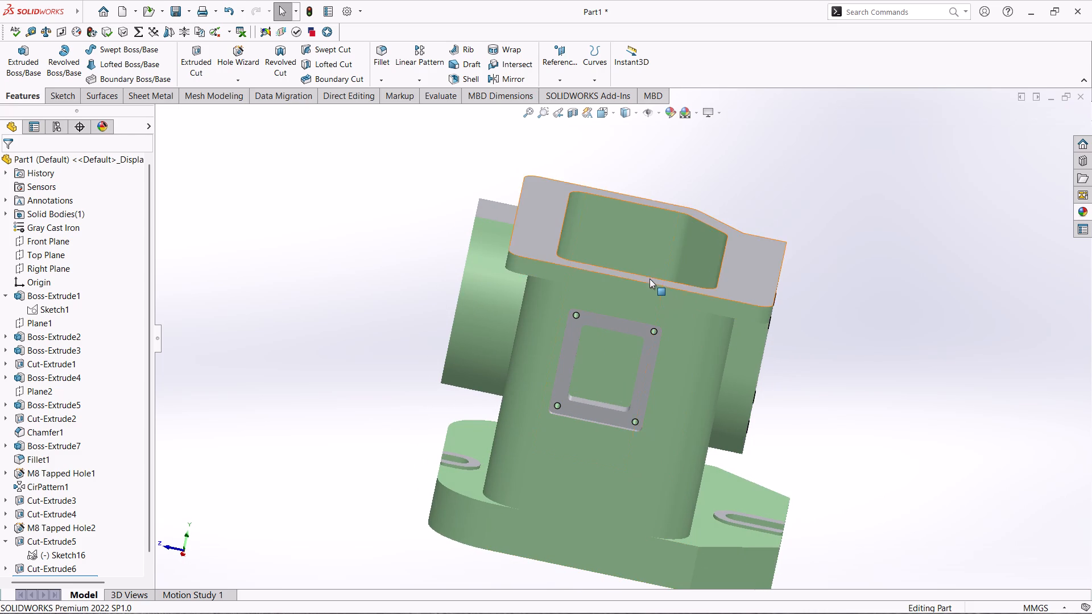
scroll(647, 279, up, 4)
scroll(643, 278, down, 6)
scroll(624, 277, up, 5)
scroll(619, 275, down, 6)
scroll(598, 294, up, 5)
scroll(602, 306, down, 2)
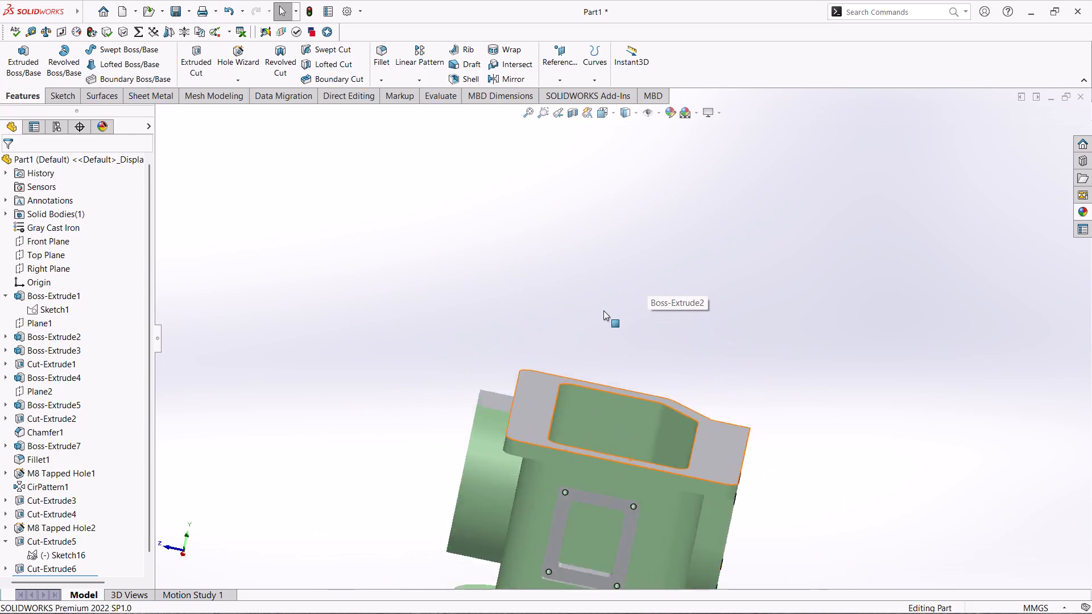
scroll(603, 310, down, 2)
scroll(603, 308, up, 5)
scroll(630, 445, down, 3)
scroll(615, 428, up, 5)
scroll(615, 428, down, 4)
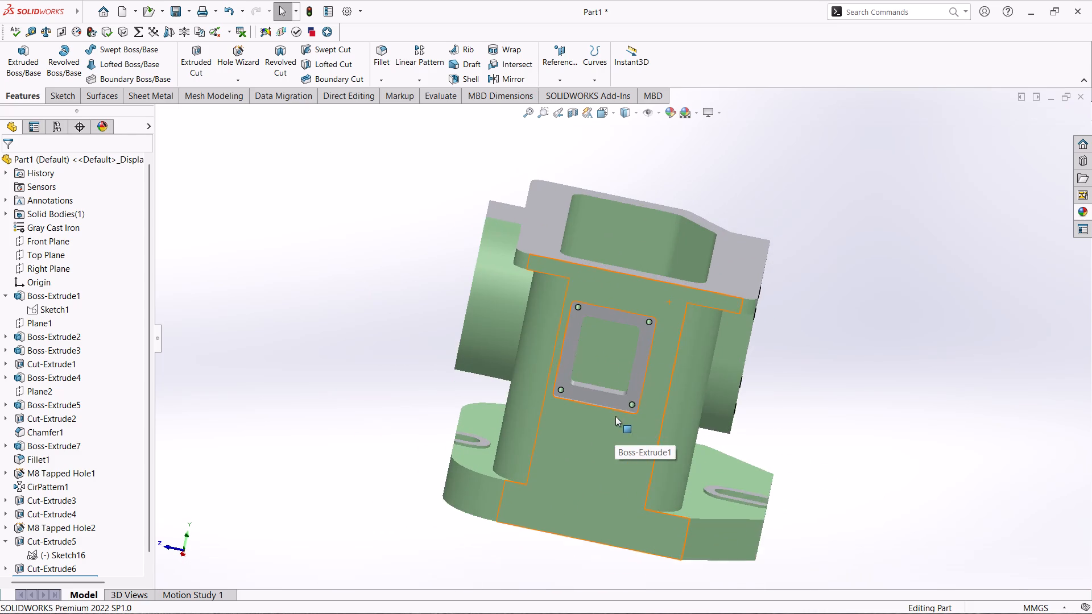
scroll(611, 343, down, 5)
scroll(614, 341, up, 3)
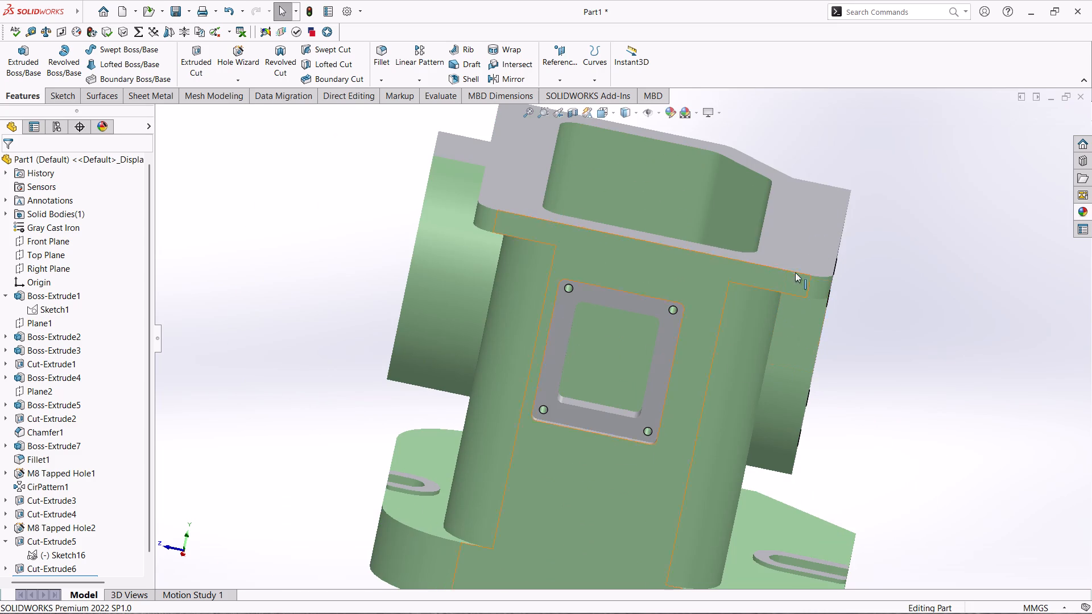
Examine the window wall from inside the housing to check where the tapped holes exit.
middle_drag(881, 186, 784, 483)
scroll(693, 234, down, 4)
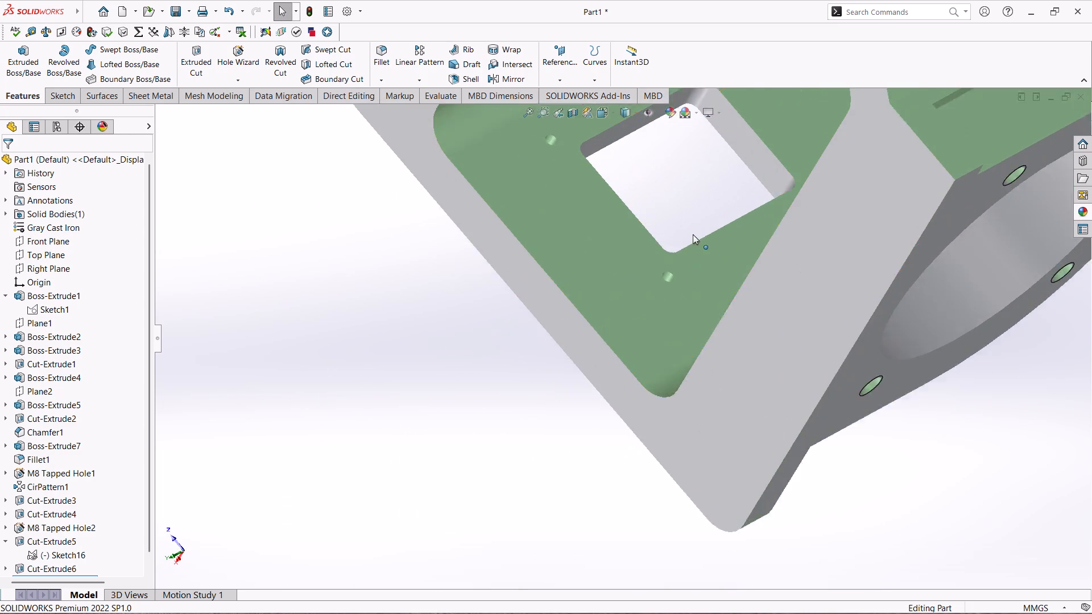
scroll(693, 234, down, 3)
scroll(655, 202, down, 1)
middle_drag(652, 223, 661, 210)
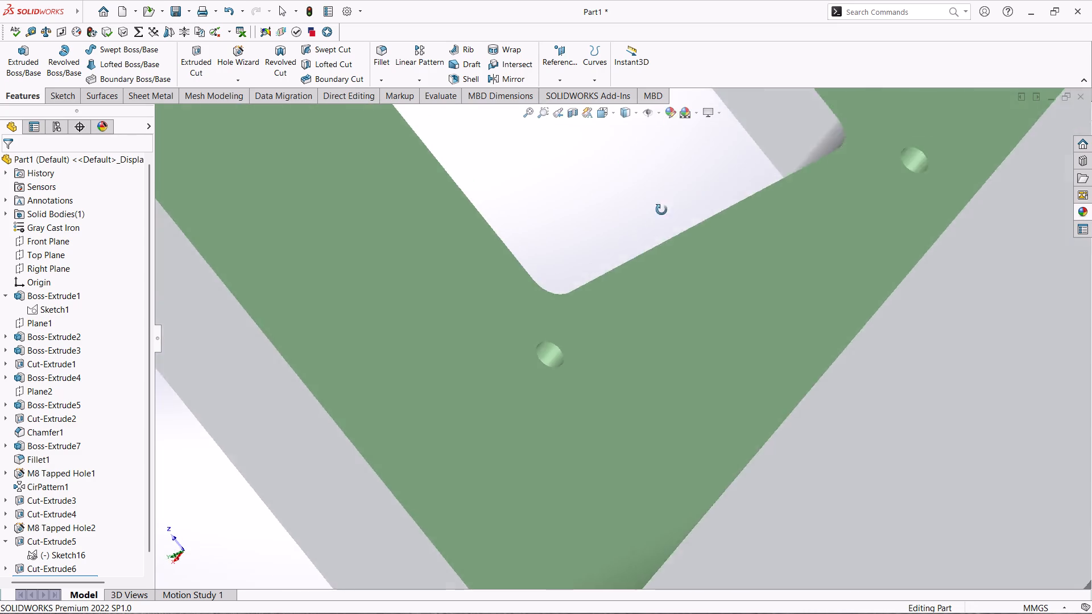
middle_drag(661, 210, 664, 139)
scroll(632, 173, up, 4)
middle_drag(598, 156, 581, 238)
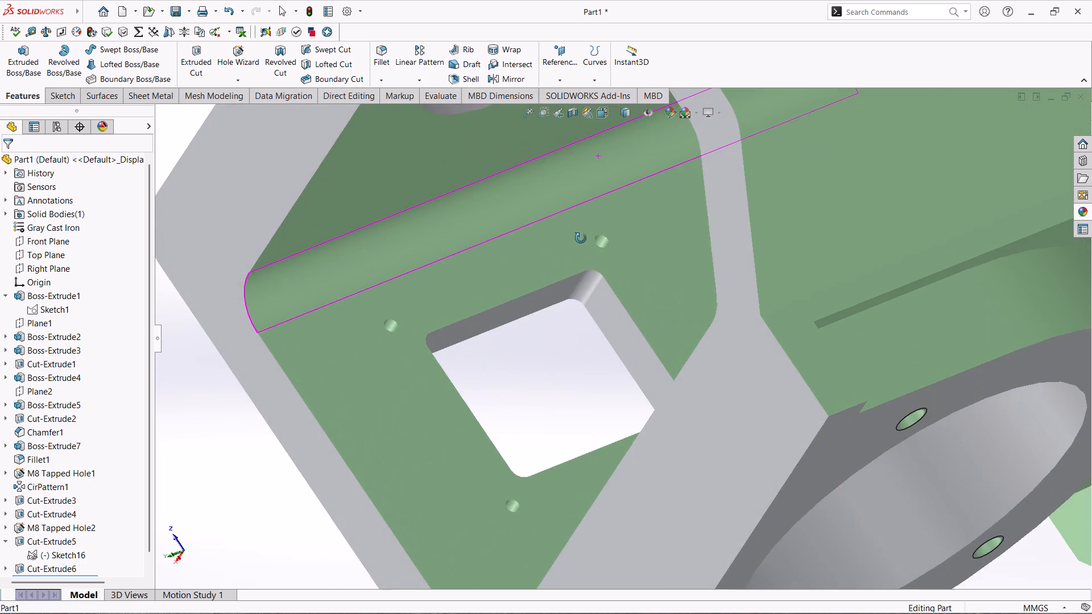
middle_drag(581, 238, 652, 94)
middle_drag(724, 204, 732, 155)
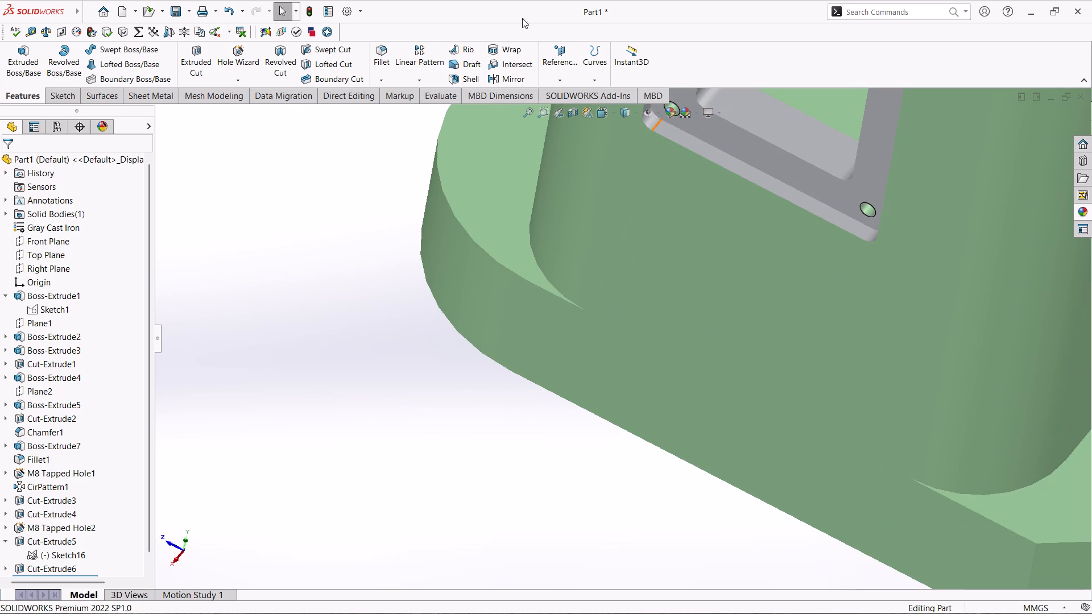
Enable shaded cosmetic threads in the document's detailing properties.
click(350, 12)
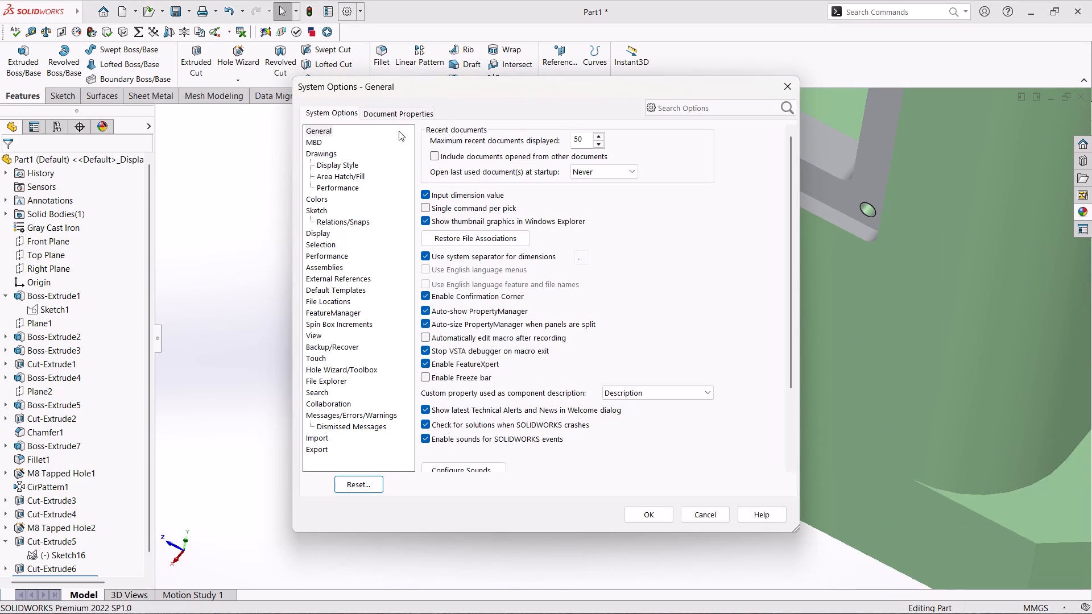
click(400, 114)
click(328, 198)
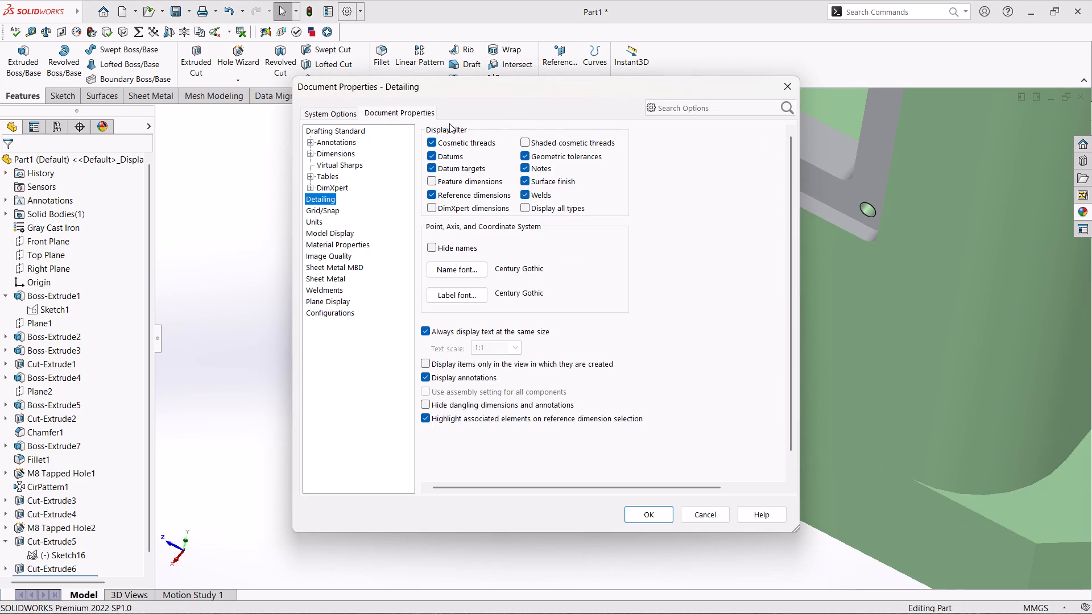
click(526, 144)
click(657, 524)
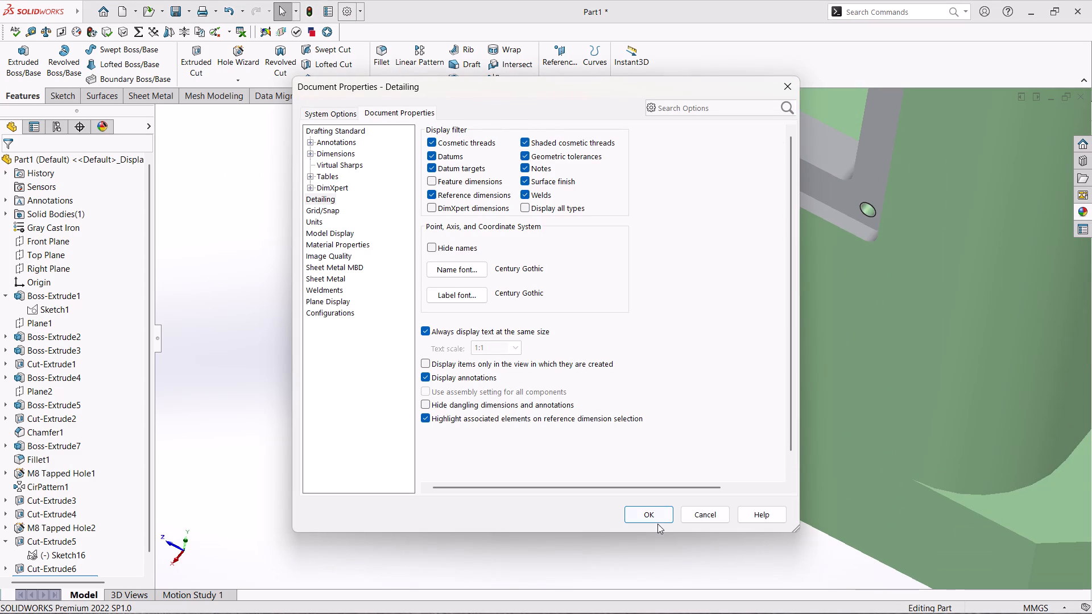
Apply the document's detailing settings with shaded cosmetic threads enabled.
click(657, 519)
Examine the shaded threads inside a window-frame tapped hole up close and across the whole housing.
scroll(840, 202, down, 4)
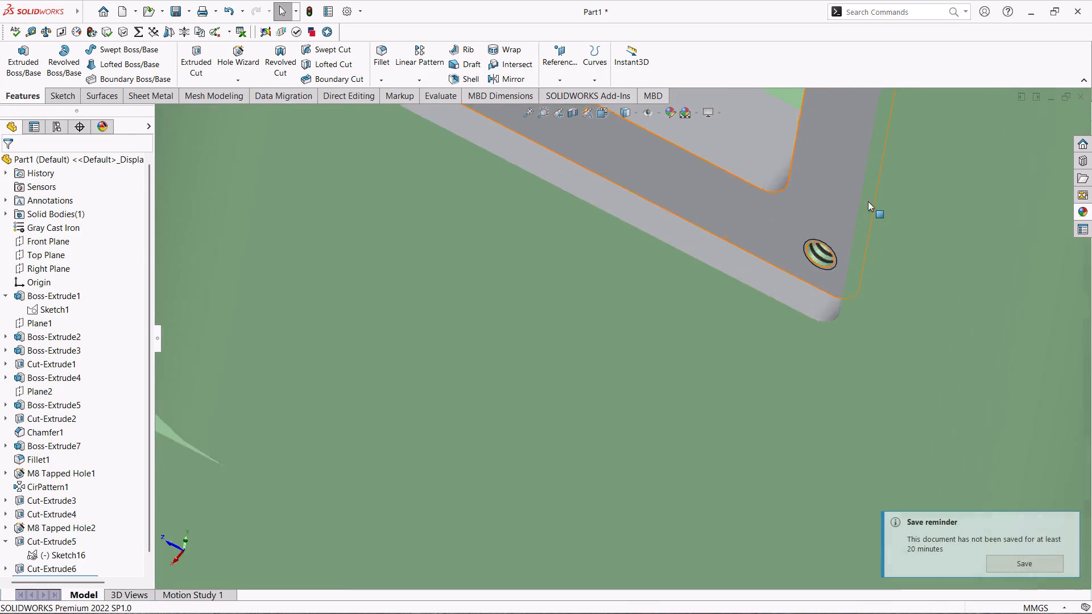
scroll(868, 201, down, 2)
scroll(754, 323, down, 6)
scroll(764, 267, down, 5)
middle_drag(759, 277, 782, 235)
scroll(759, 277, down, 1)
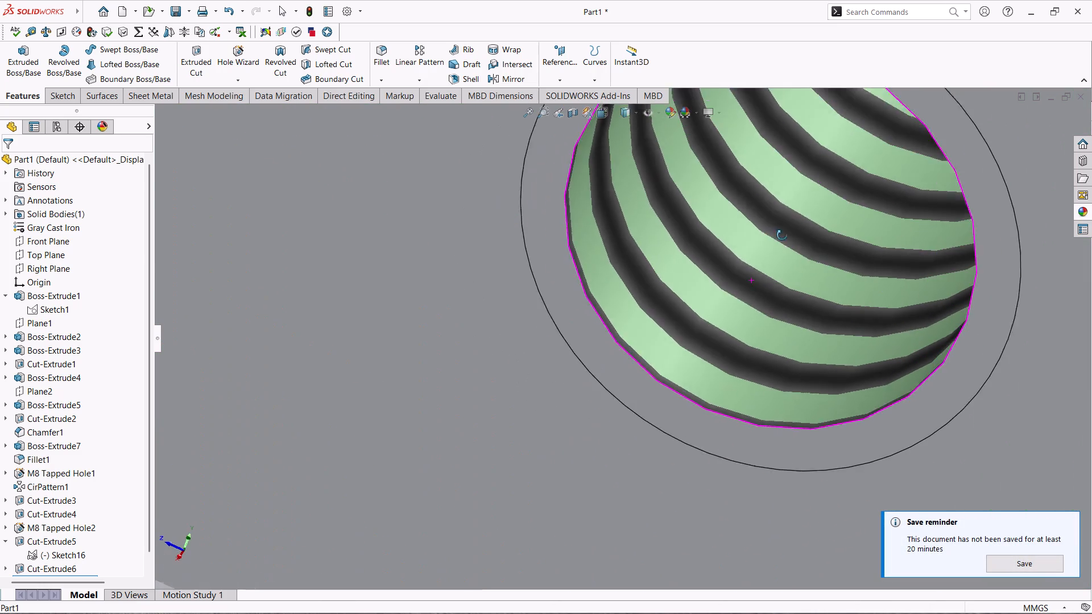
middle_drag(782, 235, 806, 190)
scroll(847, 127, down, 1)
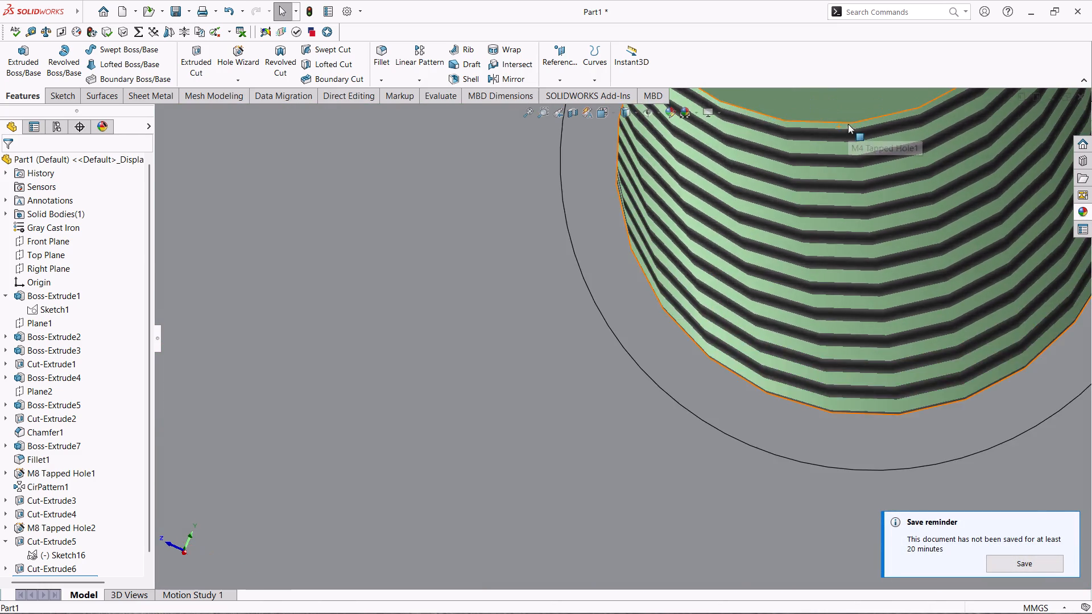
scroll(848, 124, up, 3)
scroll(786, 156, up, 15)
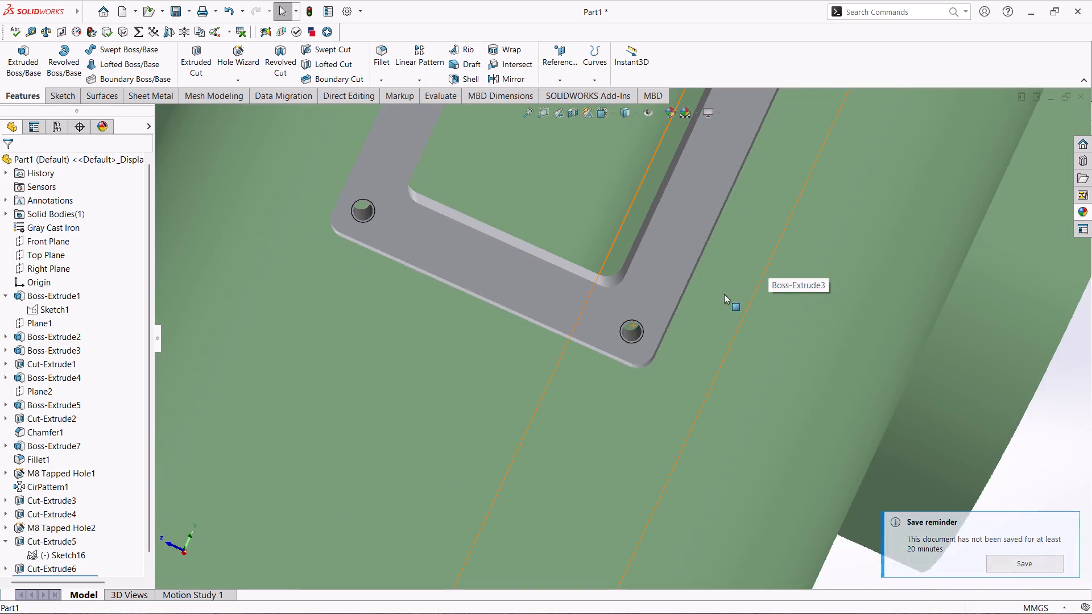
scroll(721, 298, up, 7)
scroll(832, 289, up, 1)
middle_drag(832, 289, 787, 287)
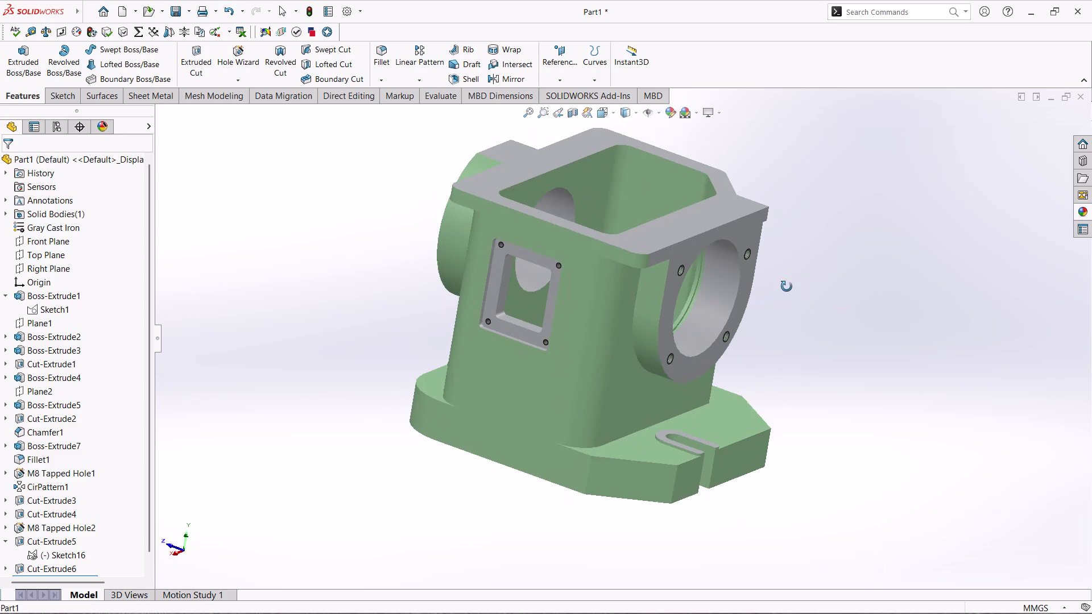
middle_drag(787, 287, 791, 282)
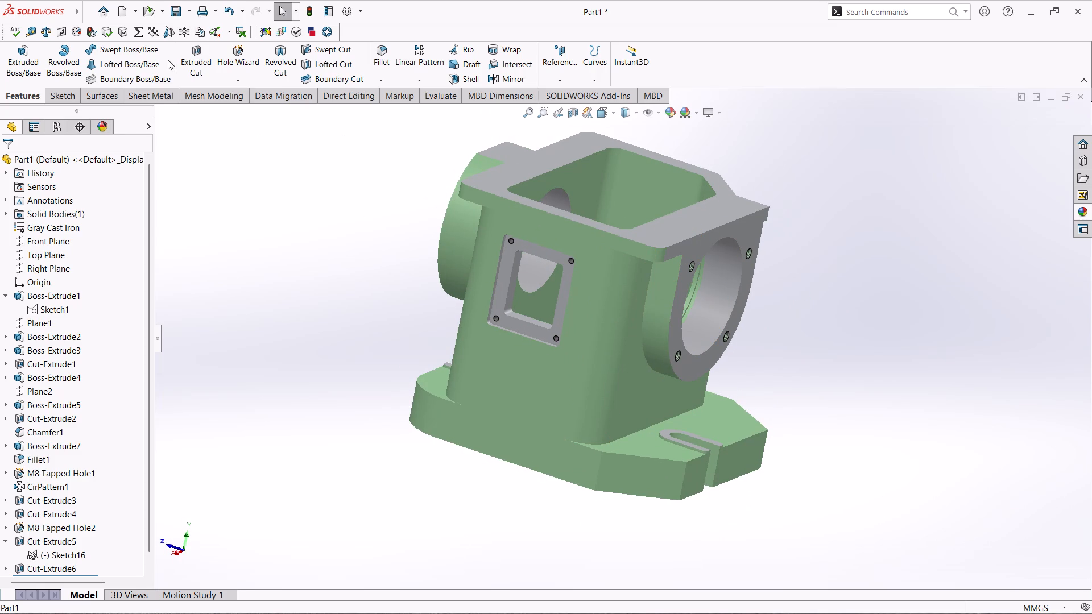
Define a counterbored legacy hole with the Hole Wizard, setting counterbore diameter to 46 mm and counterbore depth to 4 mm.
click(245, 61)
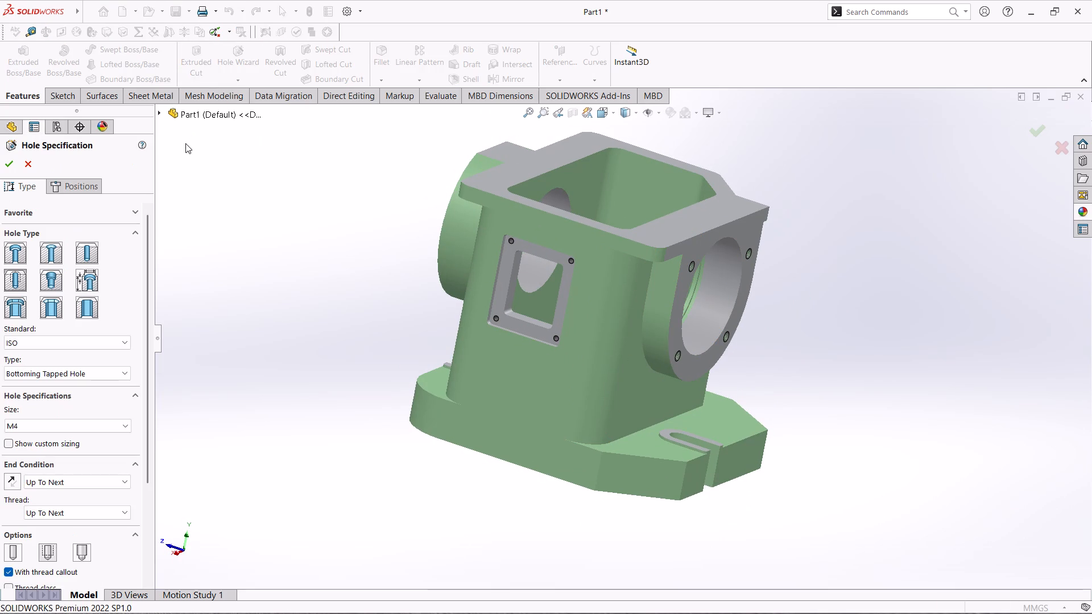
click(85, 278)
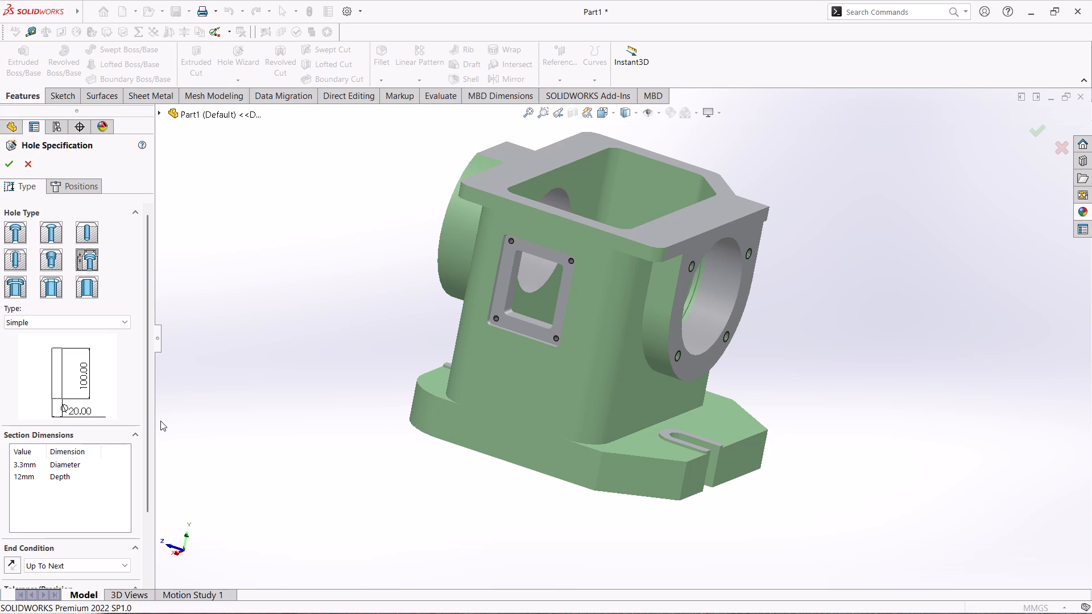
click(98, 325)
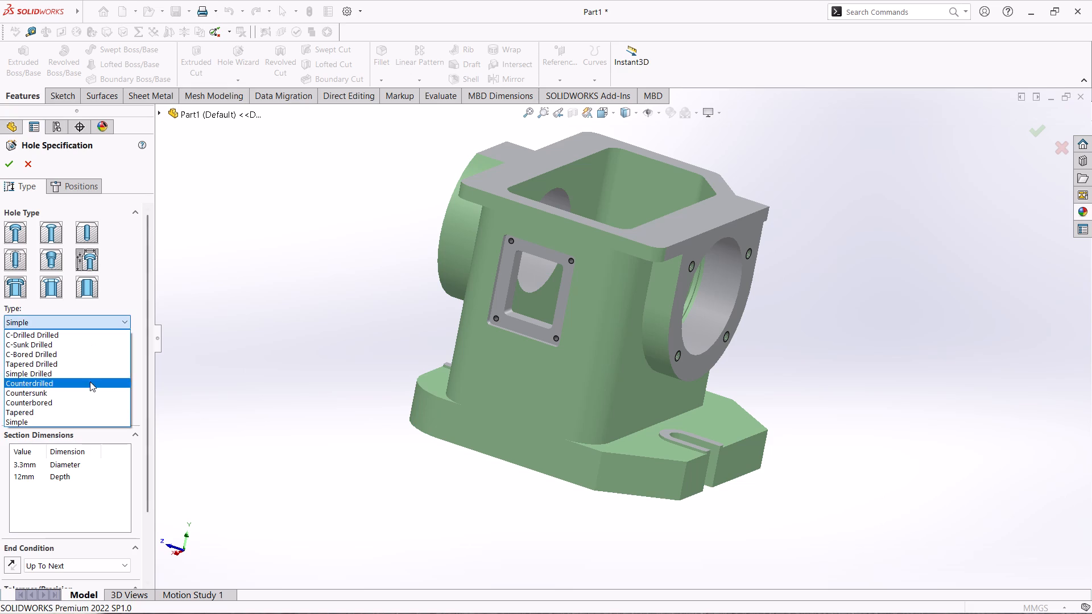
click(102, 398)
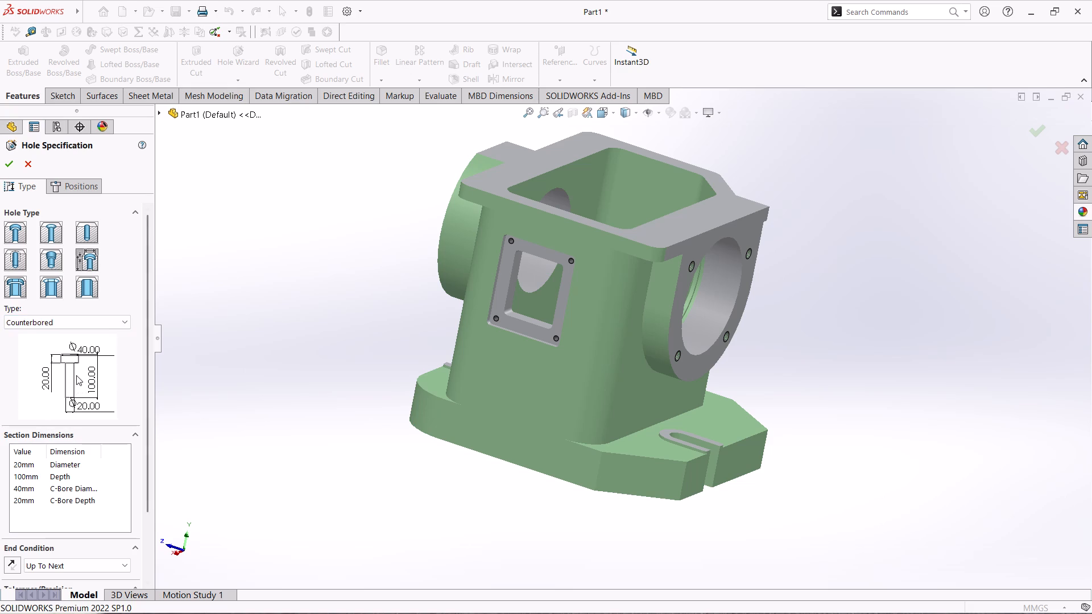
scroll(82, 385, down, 1)
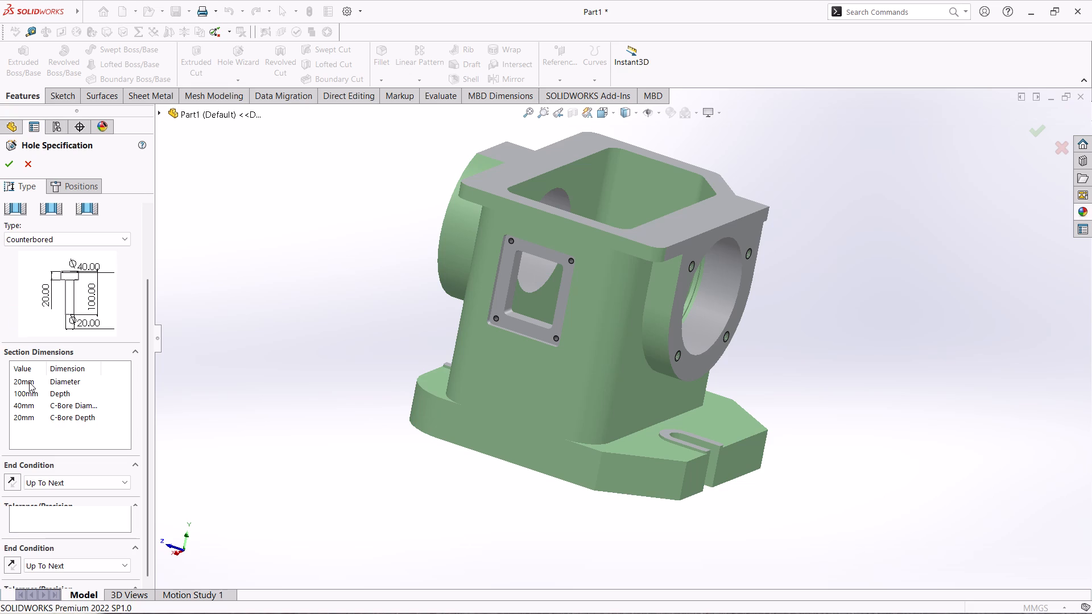
double_click(29, 382)
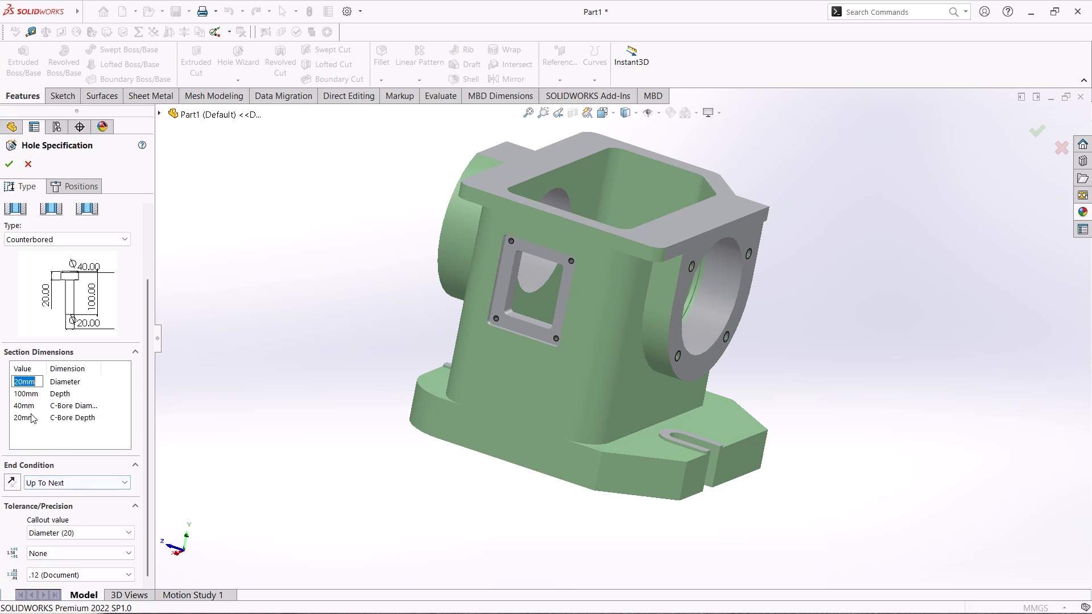
double_click(26, 405)
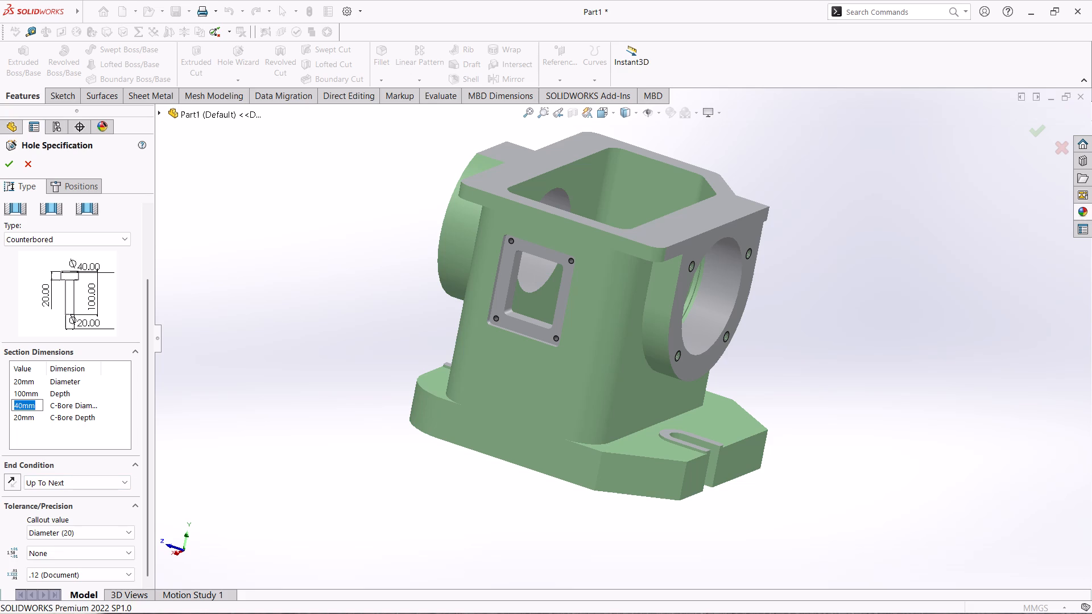
text(46)
key(Return)
double_click(35, 419)
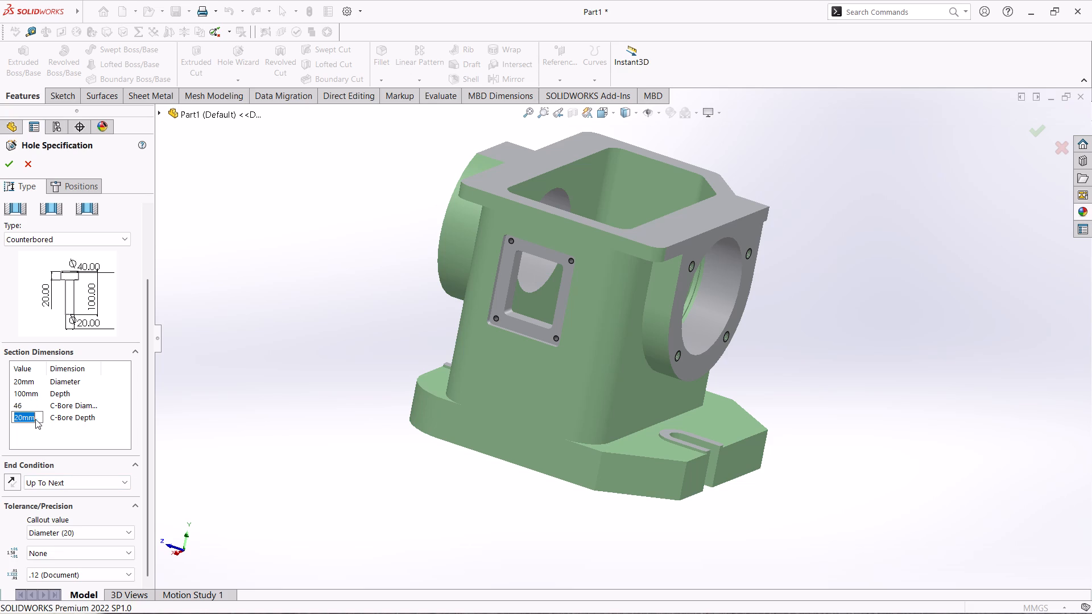
key(4)
key(Return)
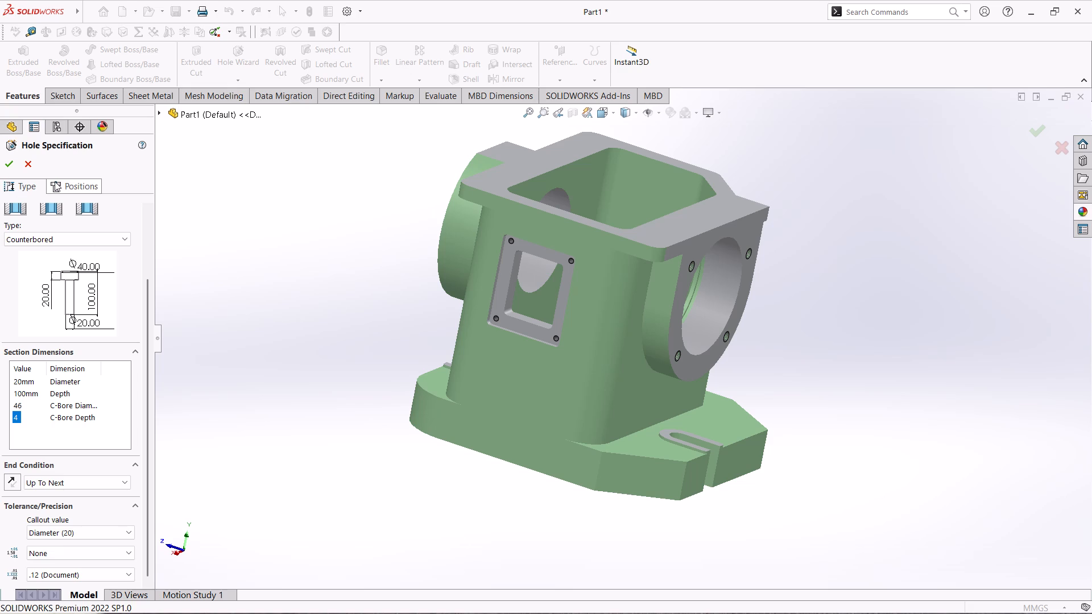
Place the counterbored hole's point on the flat wall face below the window frame.
click(81, 185)
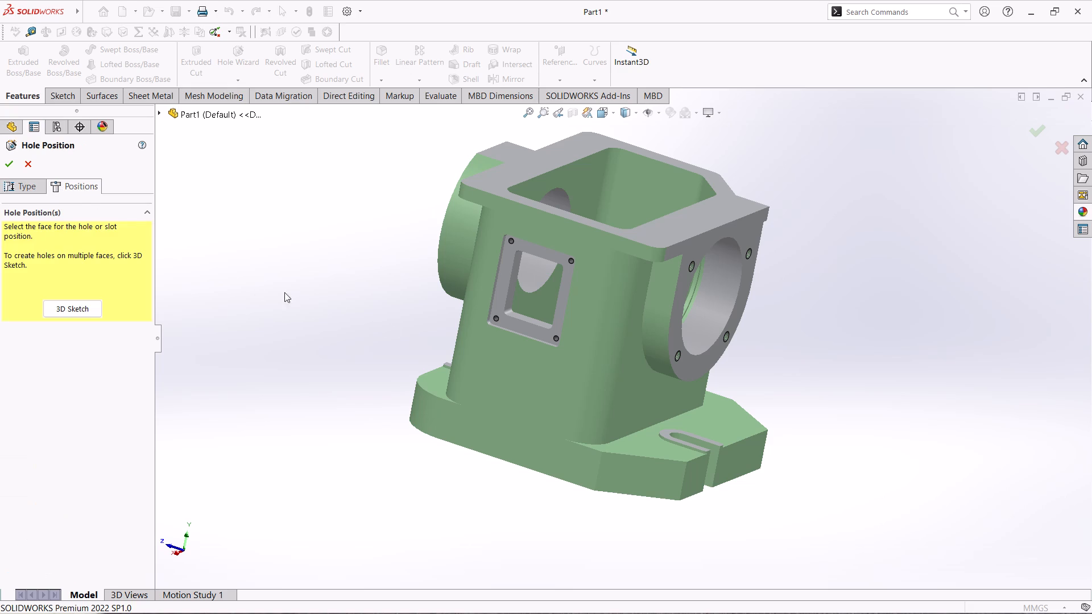
click(521, 357)
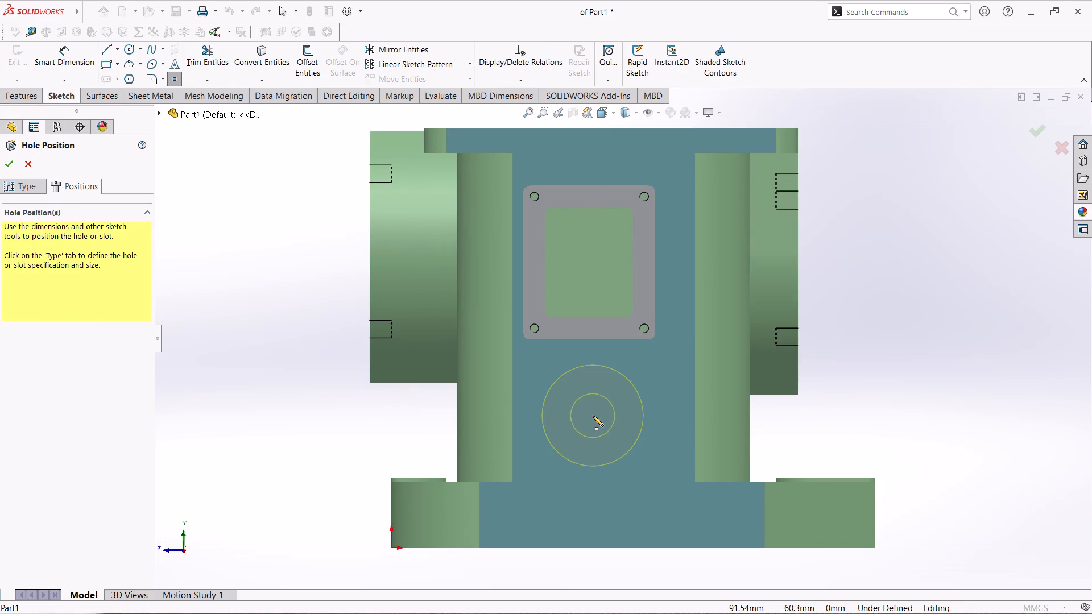
click(593, 424)
Dimension the hole's centre 60 mm vertically above the origin at the base's bottom corner.
click(71, 65)
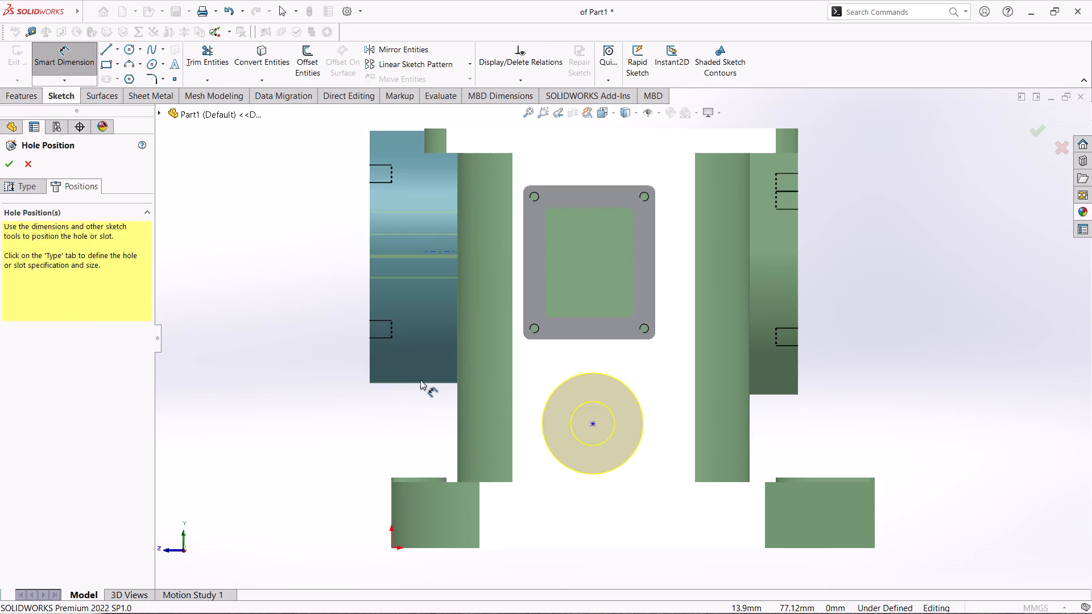
click(392, 546)
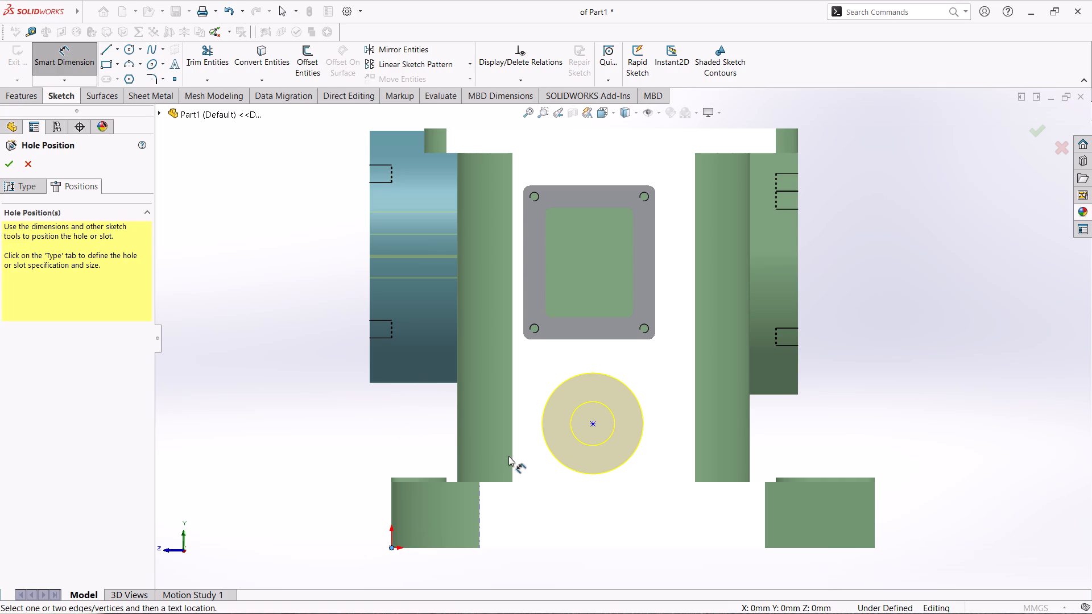
key(Escape)
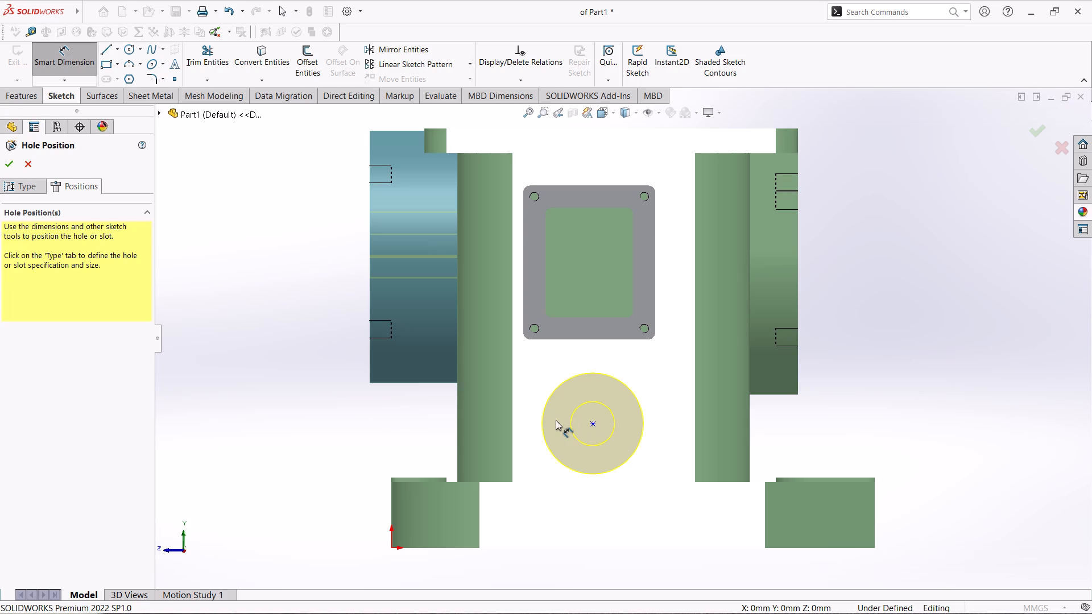
click(593, 422)
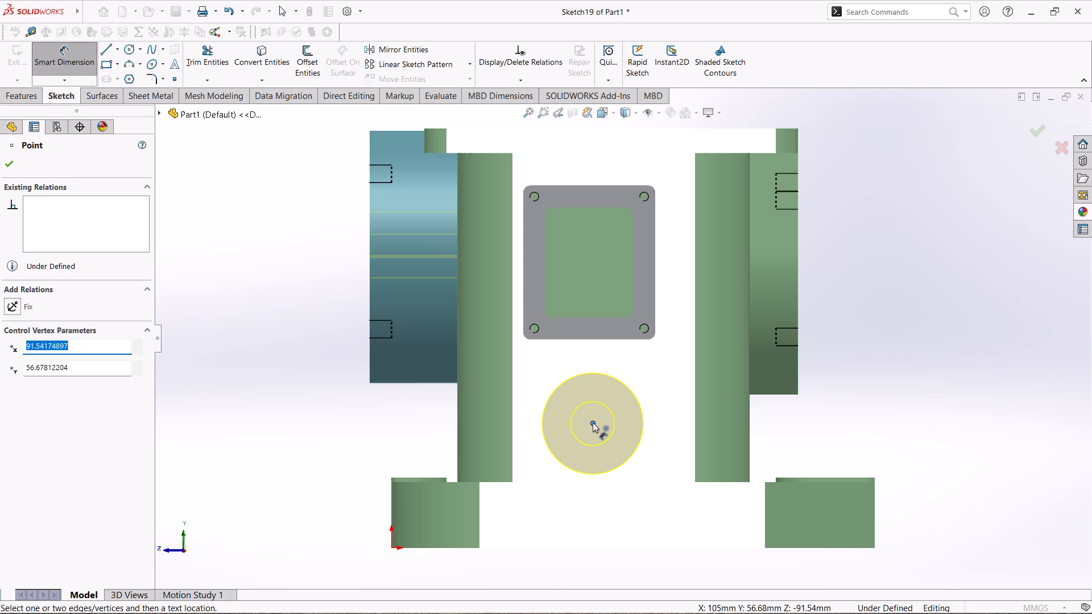
click(390, 549)
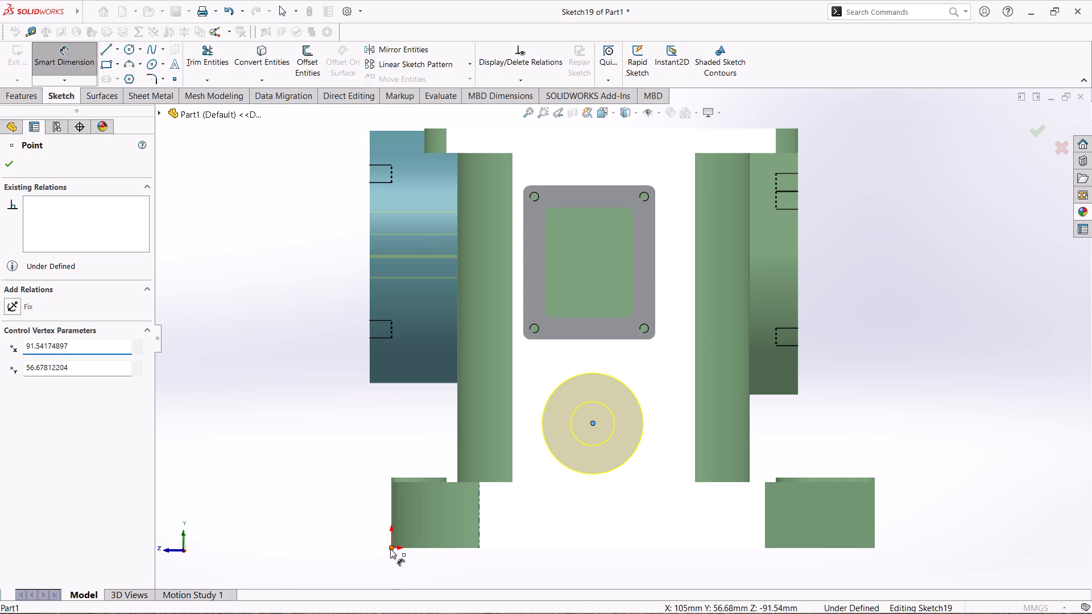
click(326, 534)
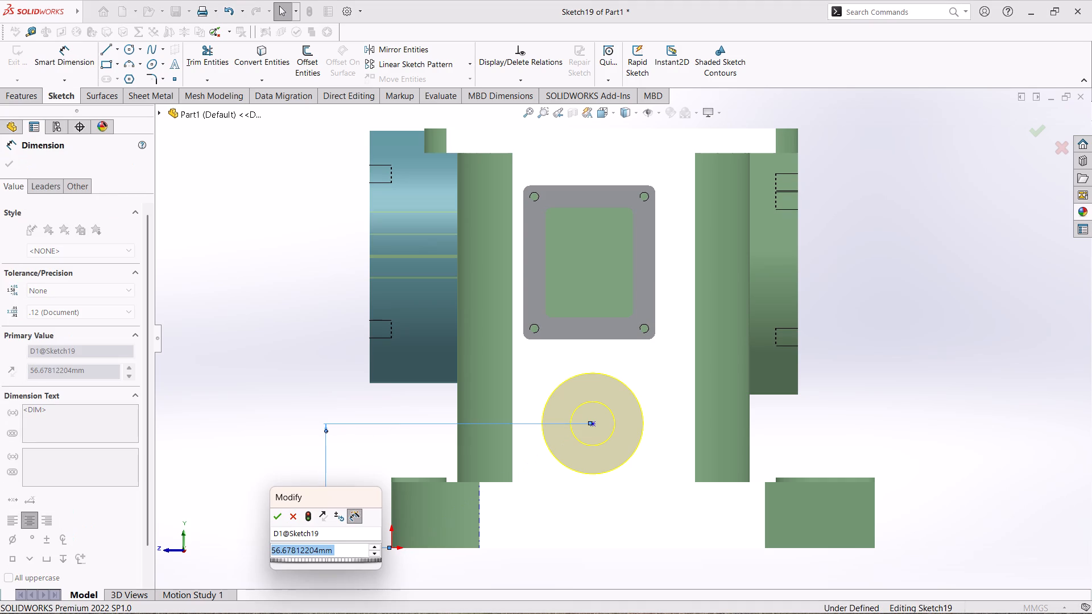
text(60)
key(Return)
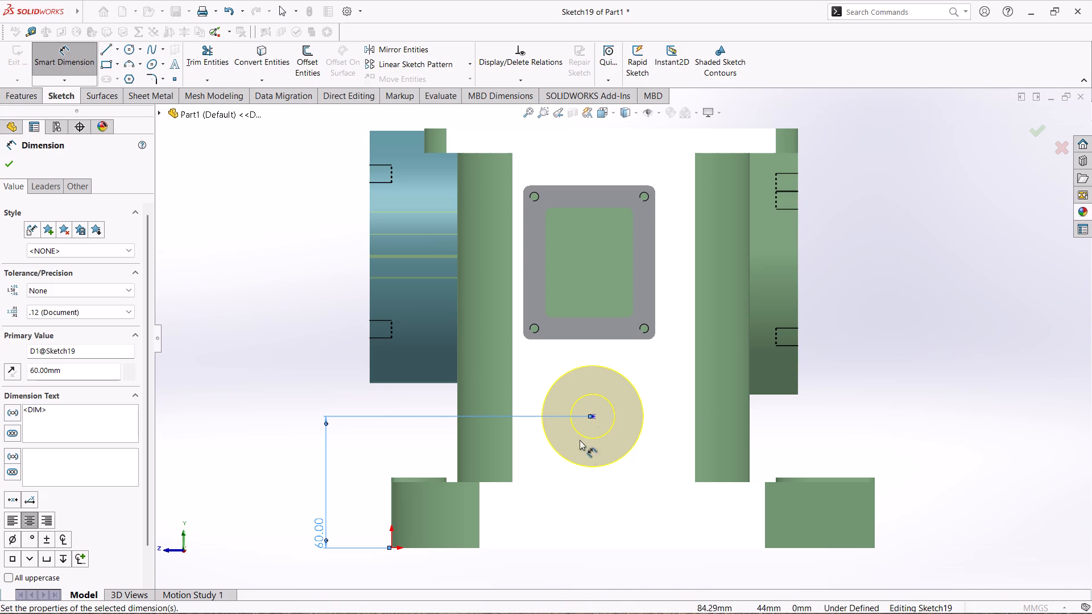
Dimension the hole's centre 100 mm horizontally from the outer end of the origin-side round boss and finish the counterbored hole.
click(591, 415)
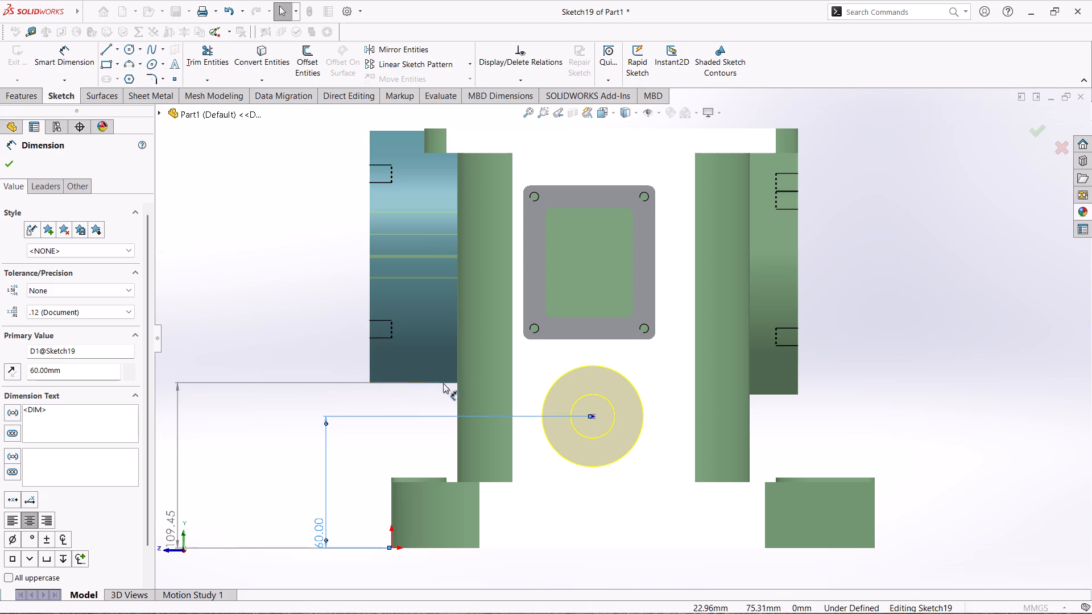
key(Escape)
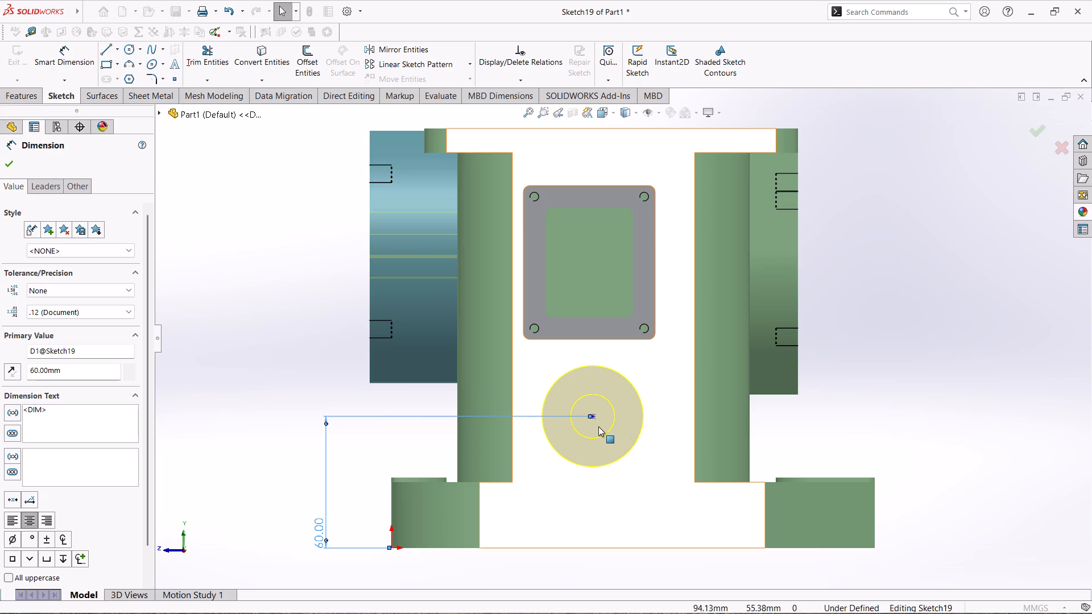
click(68, 55)
click(66, 55)
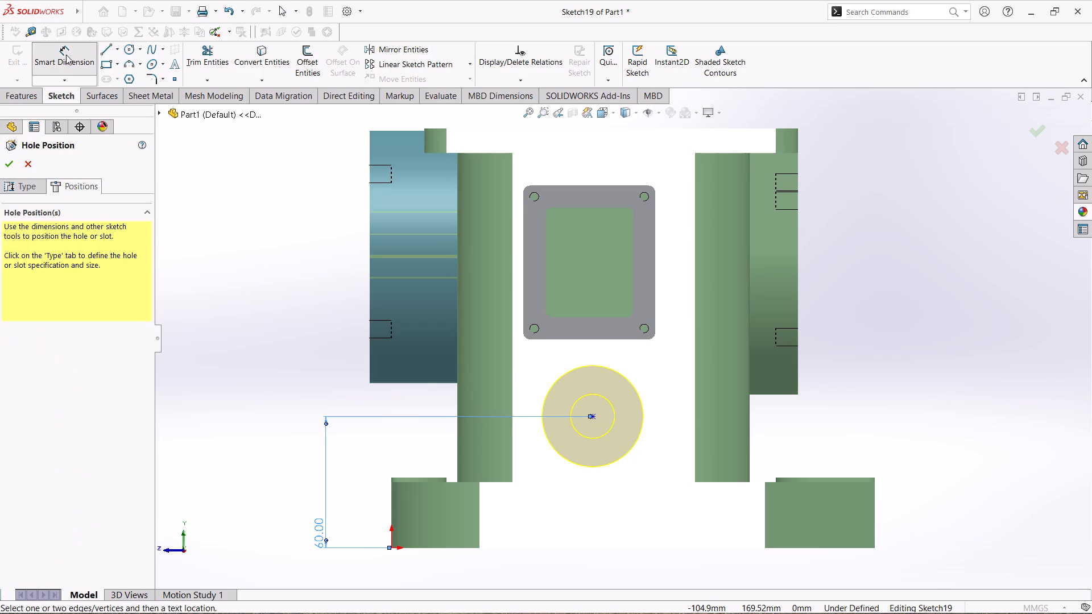
click(60, 63)
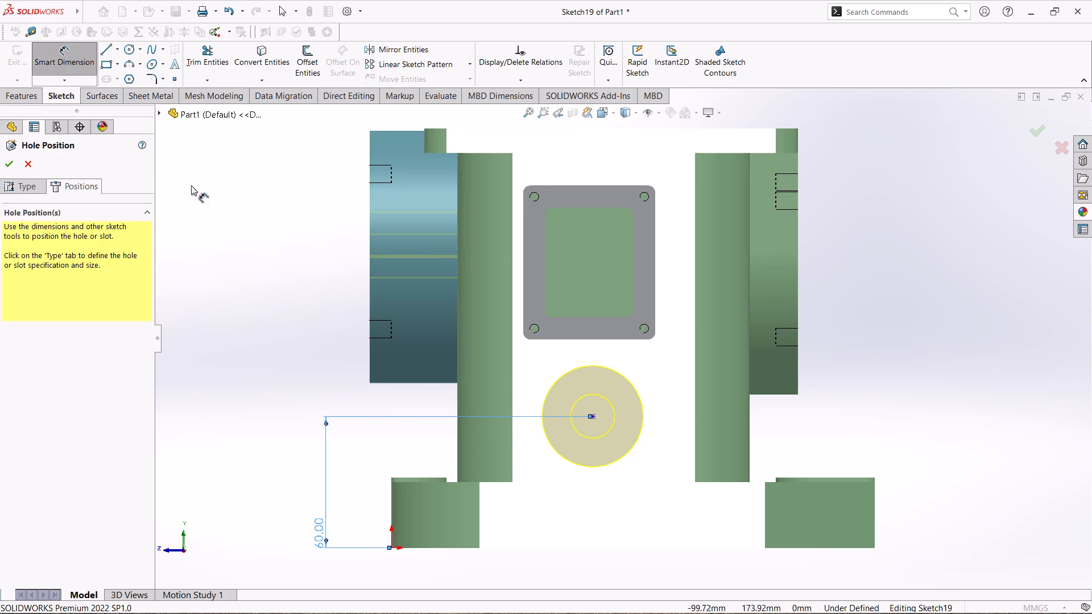
click(594, 417)
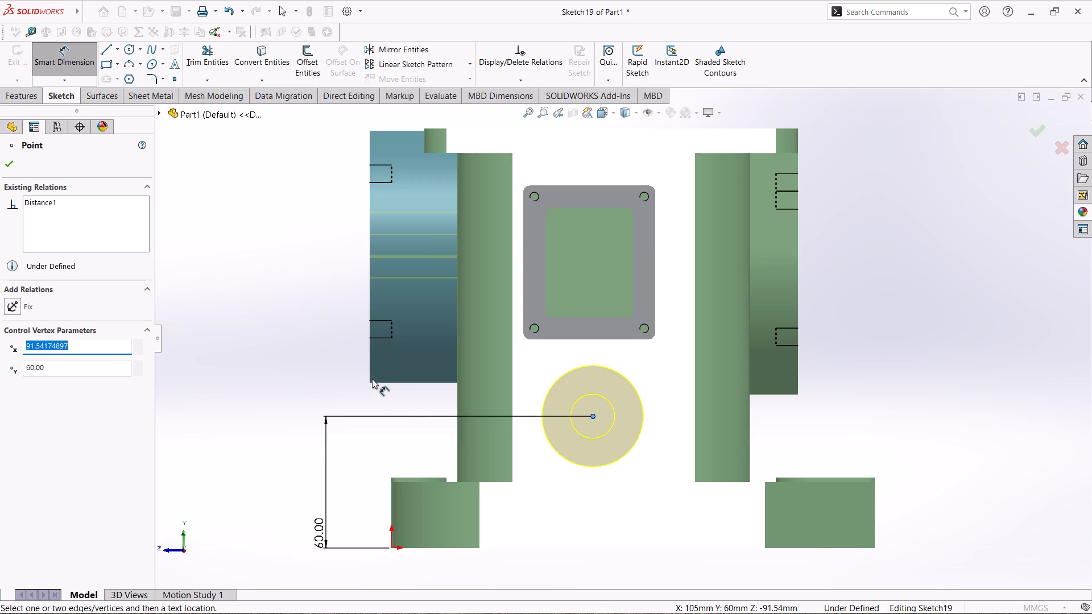
click(371, 375)
click(337, 400)
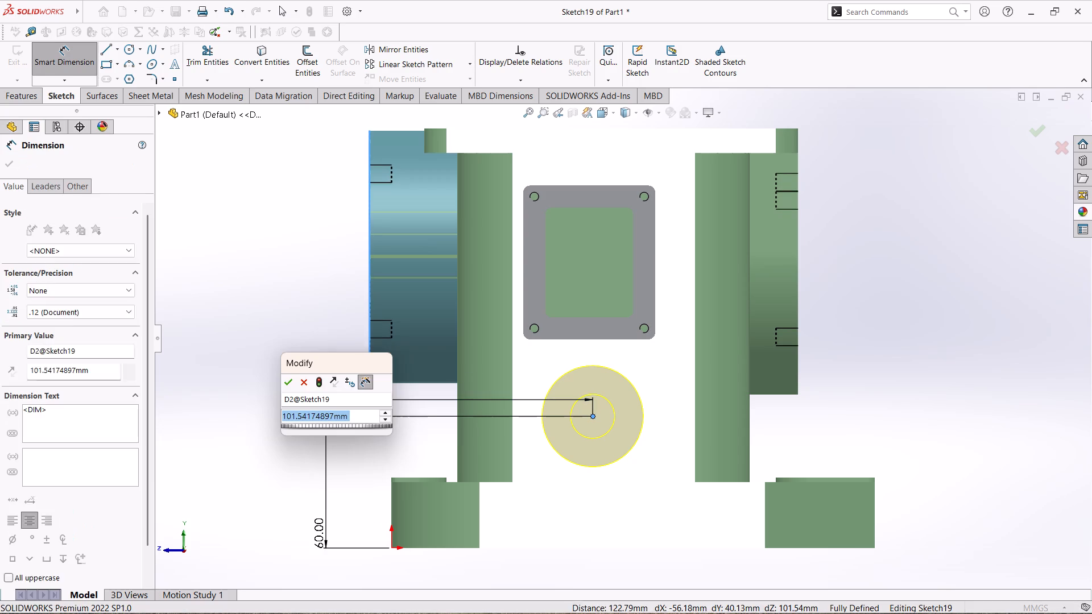
text(100)
key(Return)
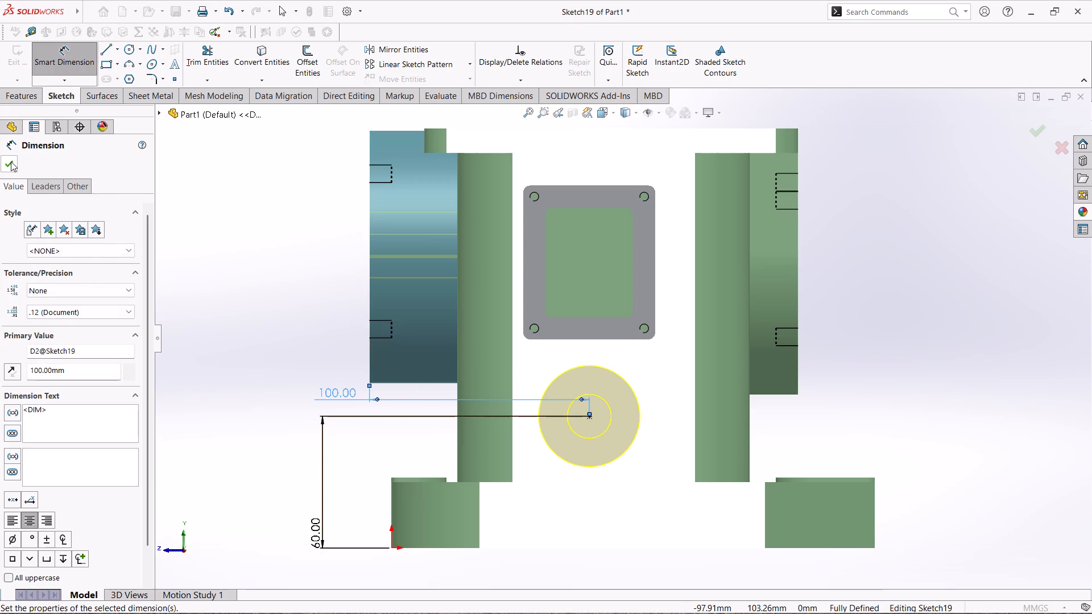
click(11, 161)
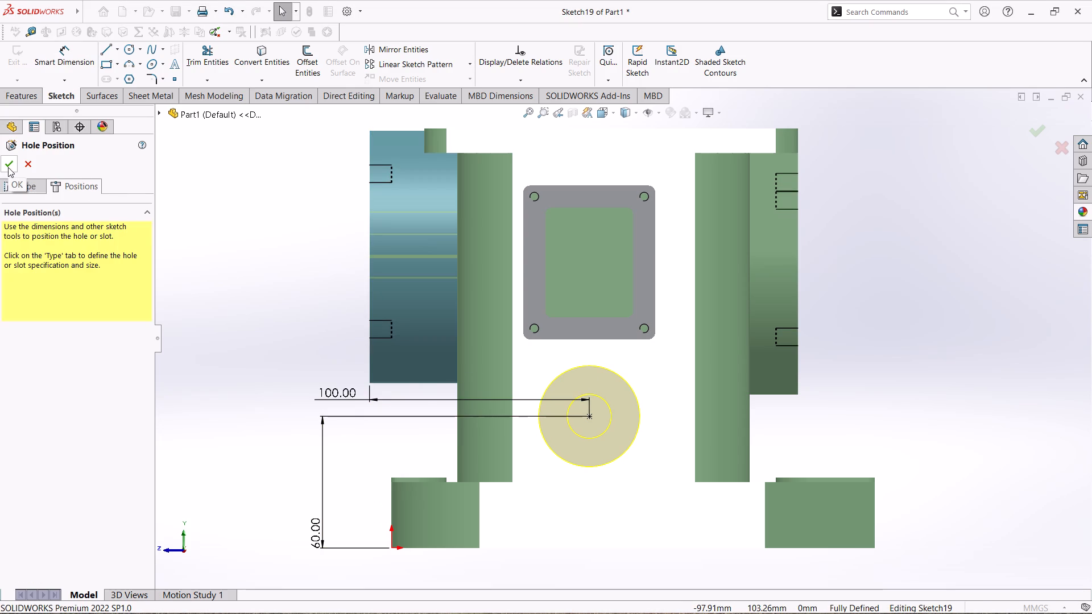
click(8, 167)
middle_drag(982, 417, 961, 454)
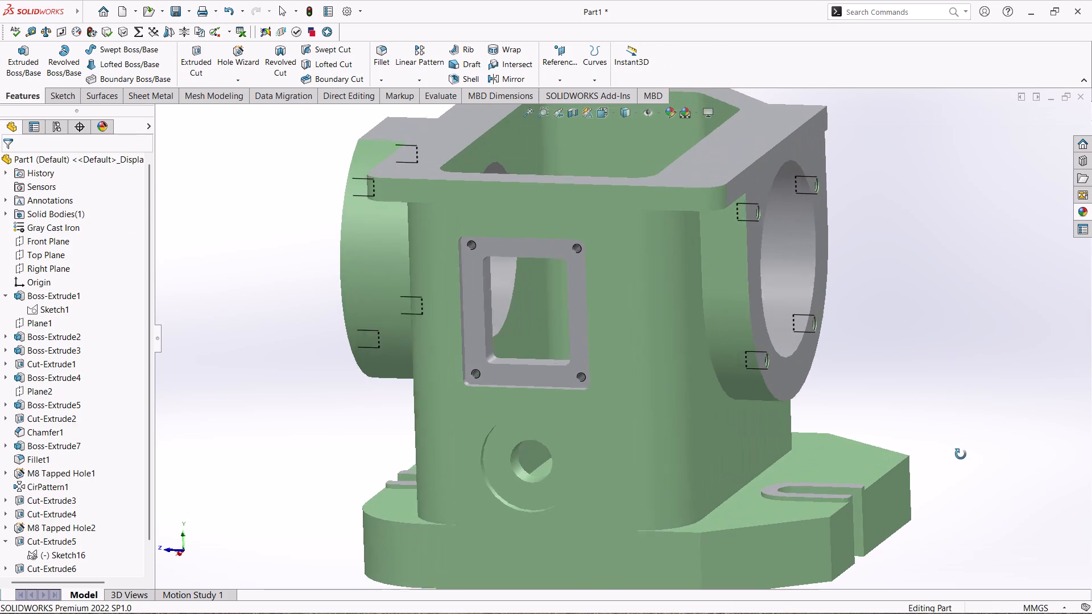
middle_drag(961, 454, 954, 458)
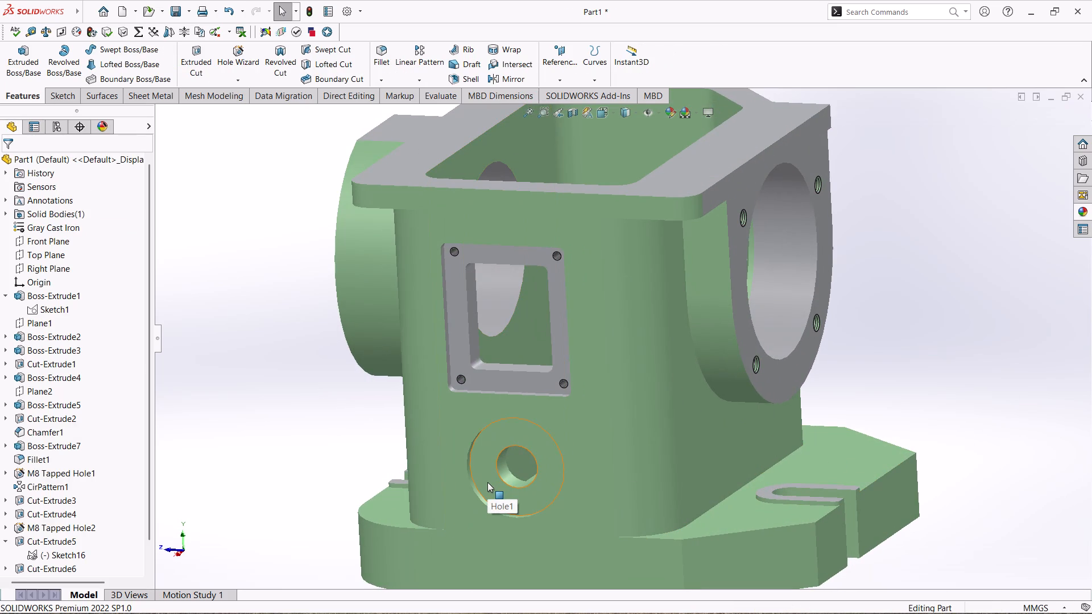
Apply the polished aluminum appearance to the counterbored hole's ring face, bore and counterbore wall.
click(487, 482)
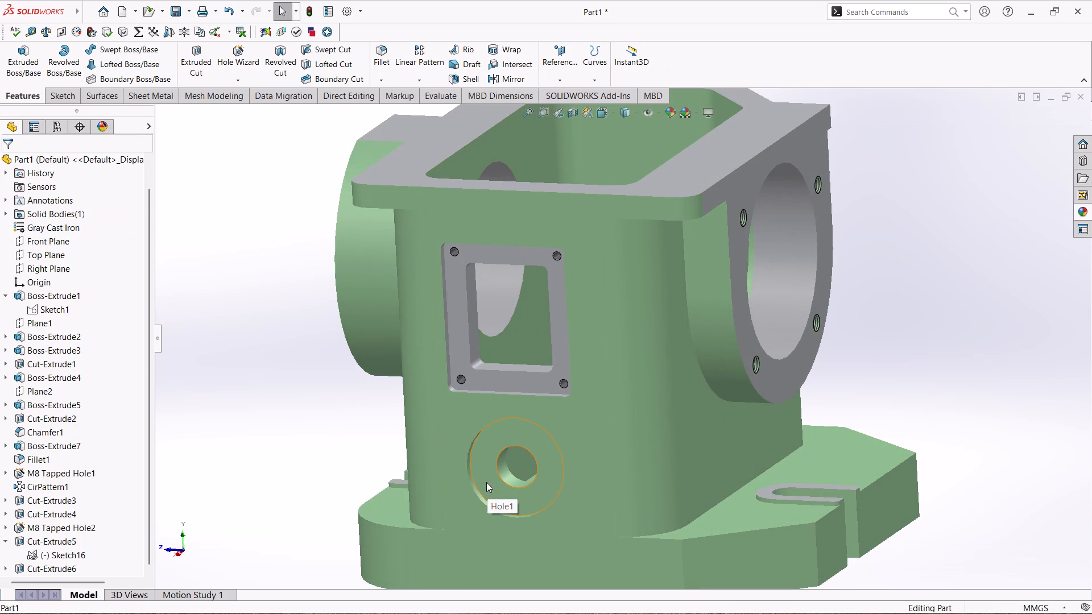
ctrl+click(510, 474)
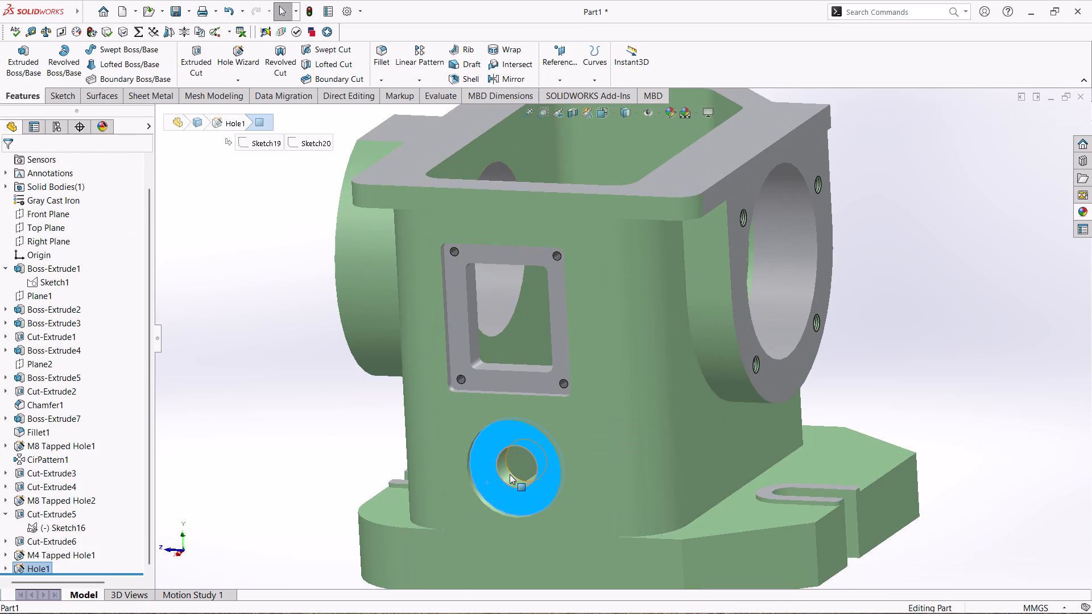
ctrl+middle_drag(505, 489, 502, 515)
ctrl+scroll(504, 508, down, 1)
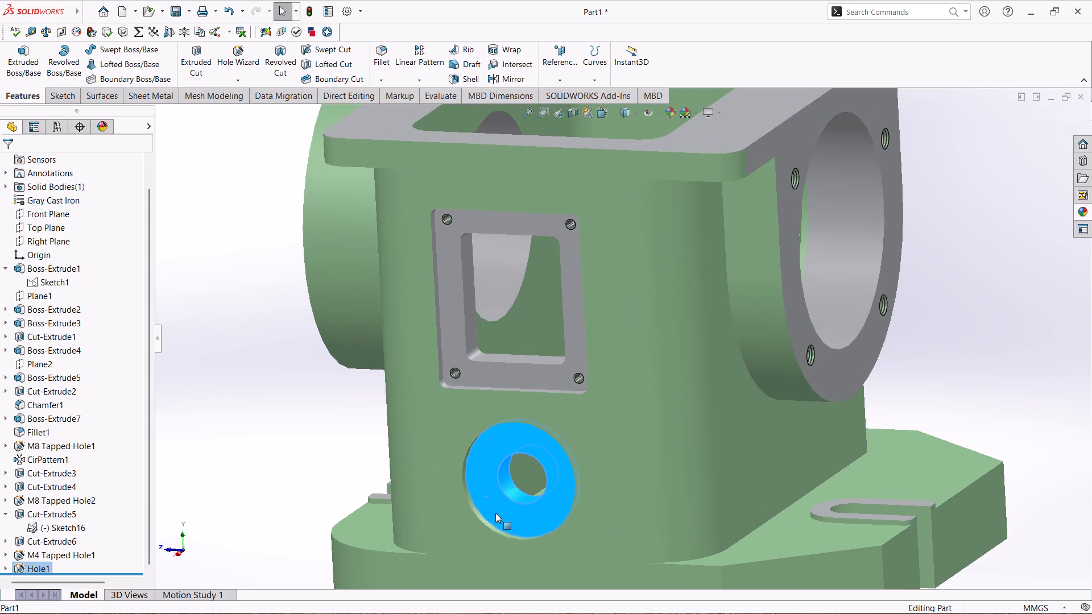
ctrl+click(487, 523)
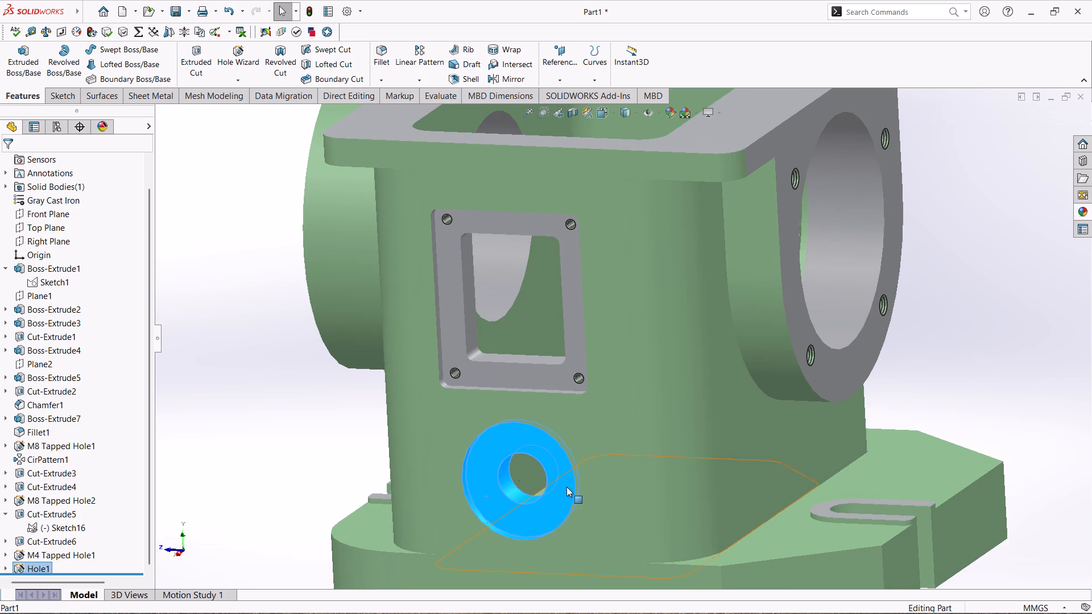
click(1080, 209)
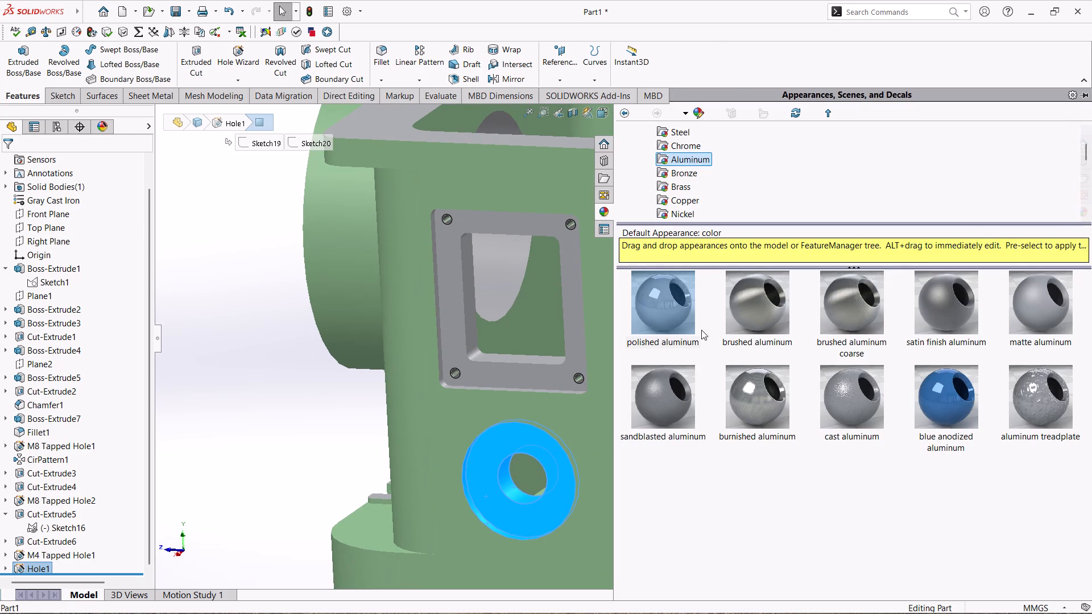
double_click(656, 314)
click(288, 395)
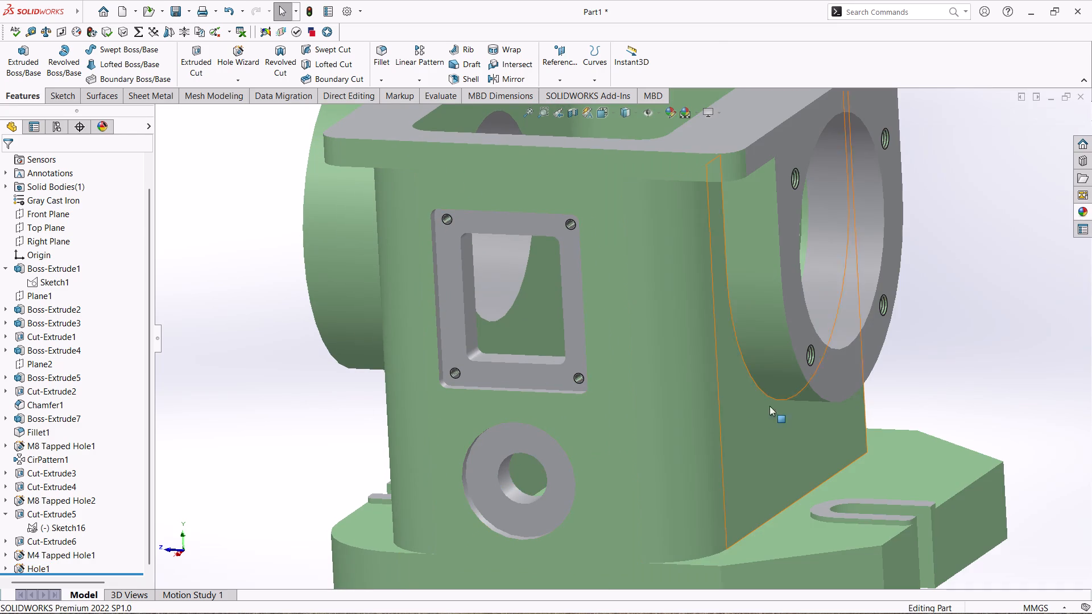
Recolour the whole part's cast iron appearance to a more saturated green from the standard palette.
middle_drag(1033, 277, 1049, 244)
scroll(968, 288, up, 2)
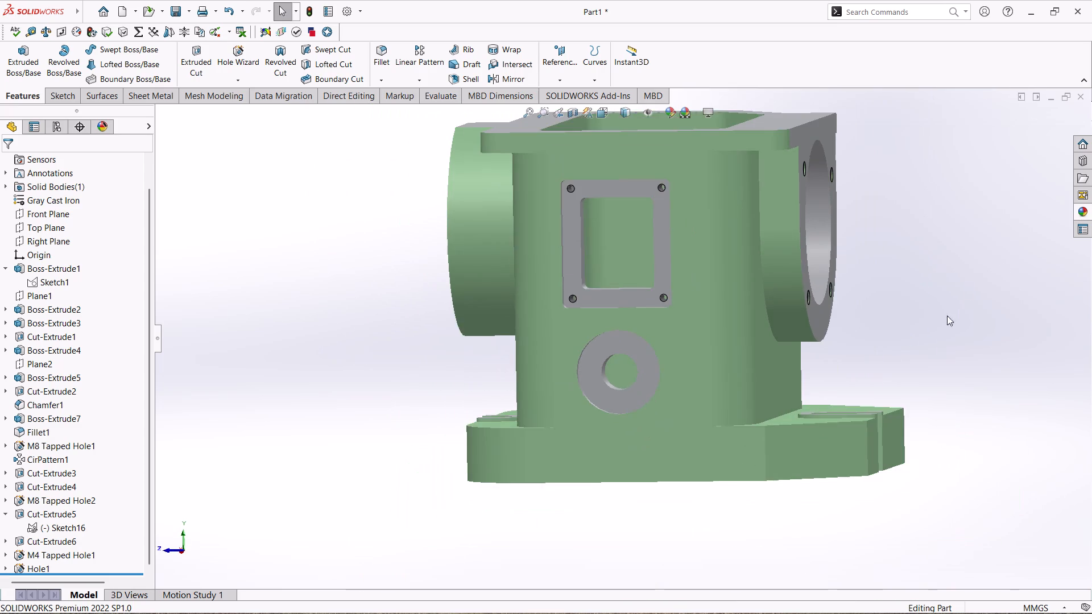
scroll(940, 321, up, 1)
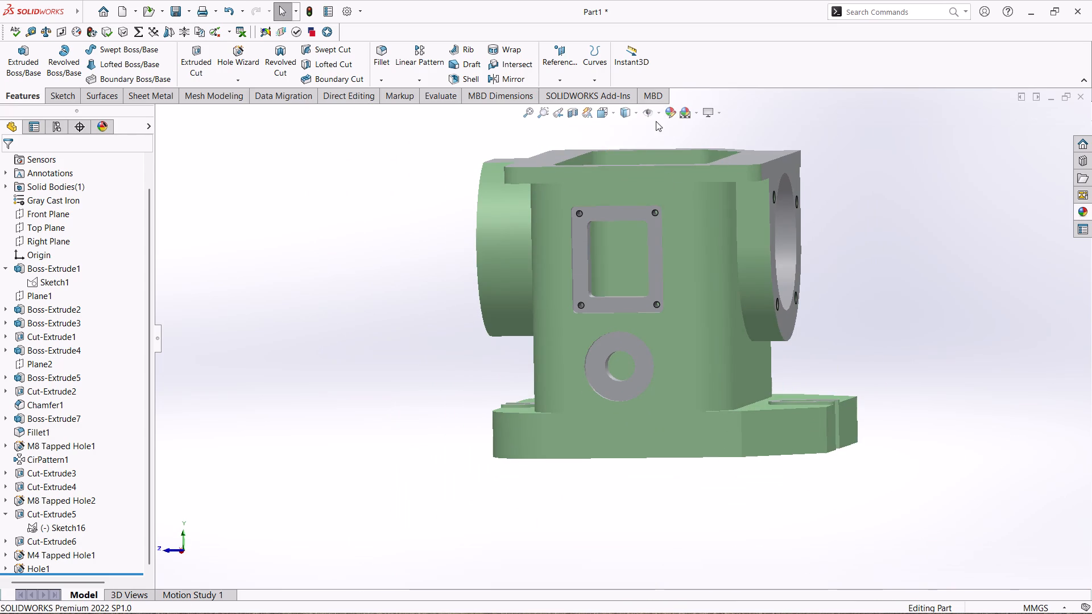
click(668, 115)
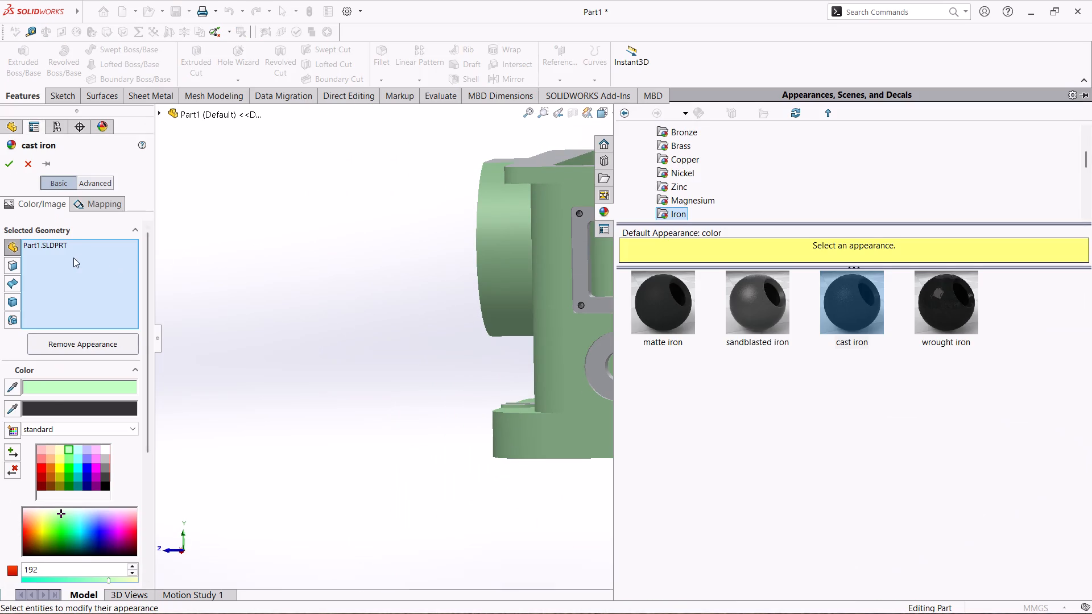
click(68, 460)
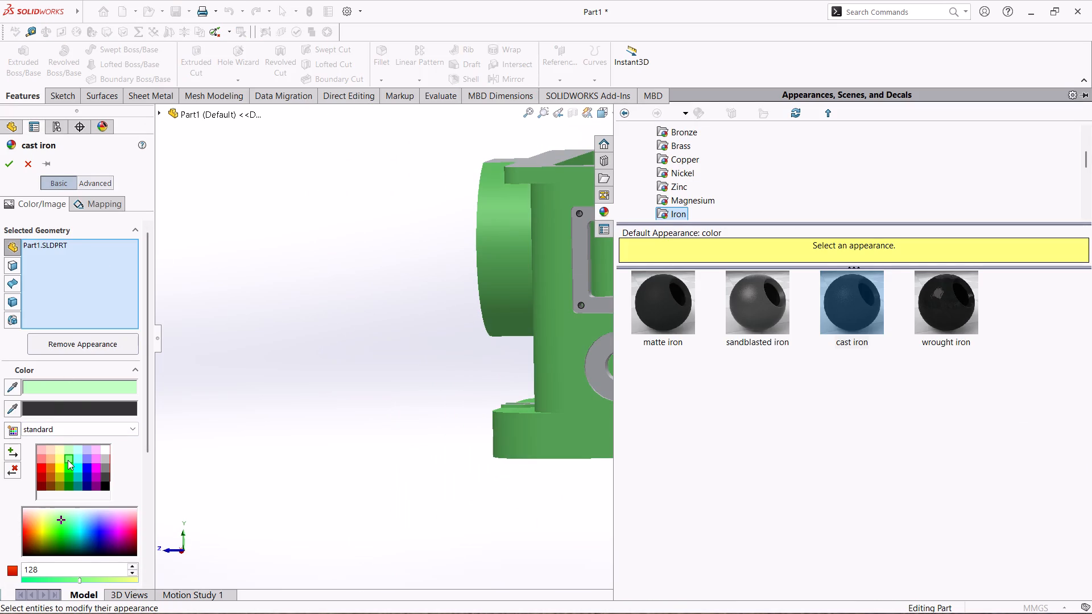
click(10, 167)
click(250, 345)
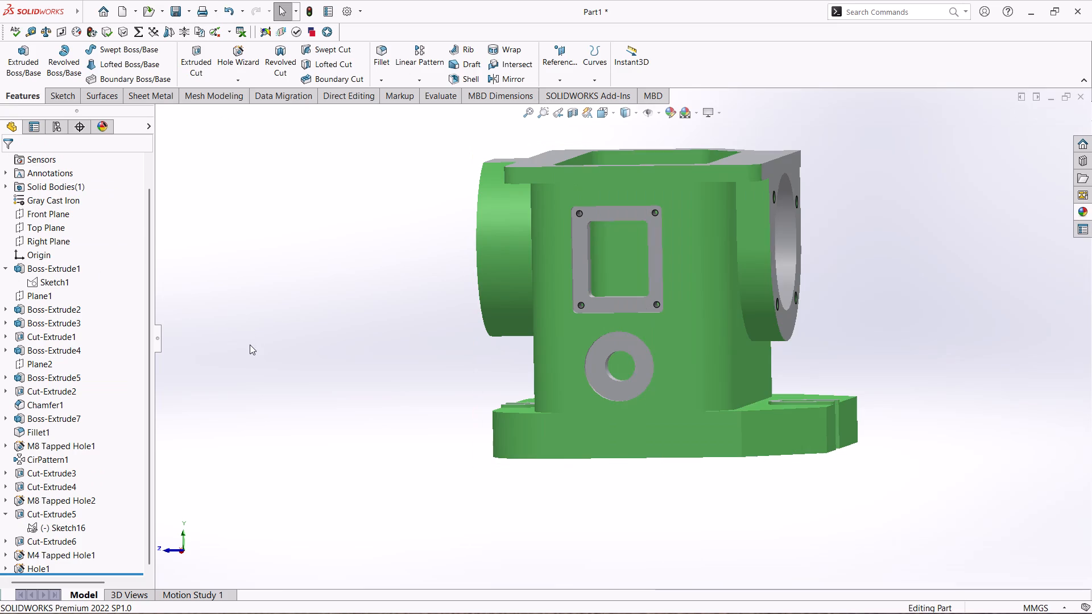
Define a new ISO tapped hole of size M4 with the Hole Wizard.
middle_drag(859, 349, 890, 341)
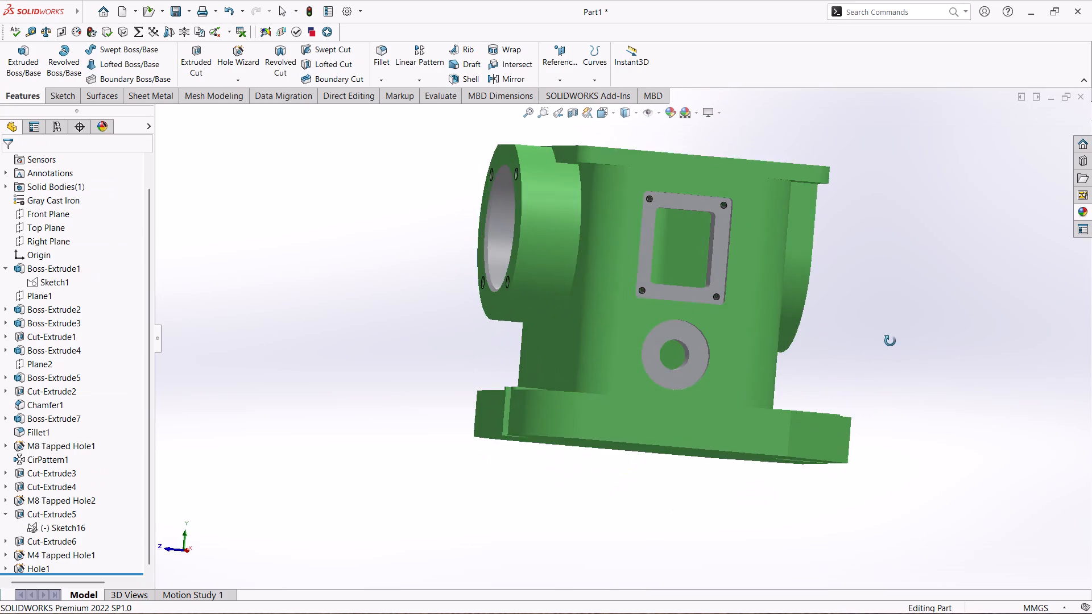
middle_drag(890, 341, 858, 371)
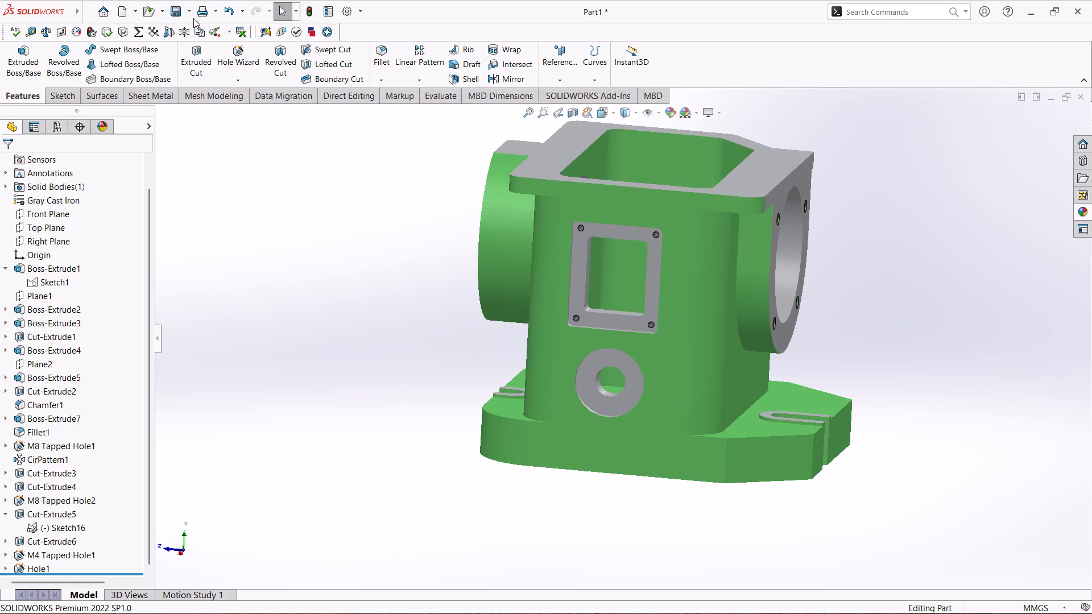
click(230, 52)
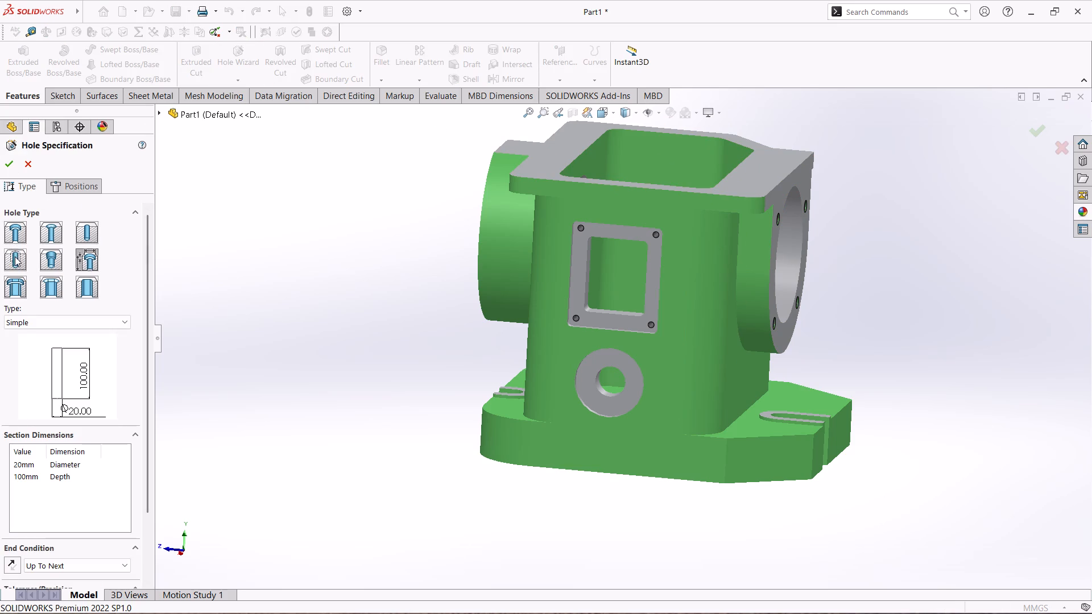
click(15, 256)
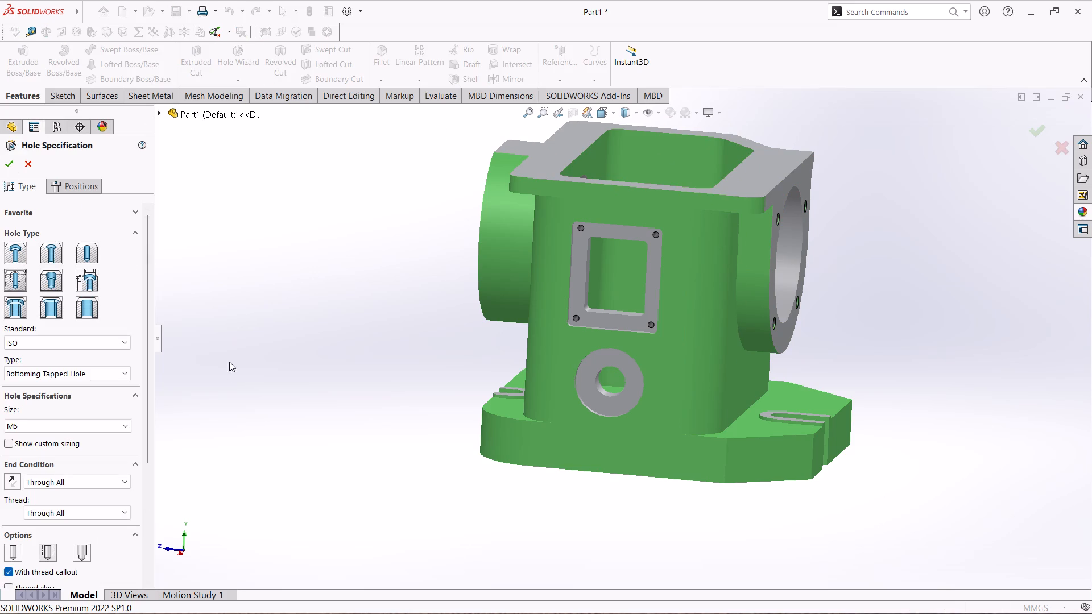
click(80, 375)
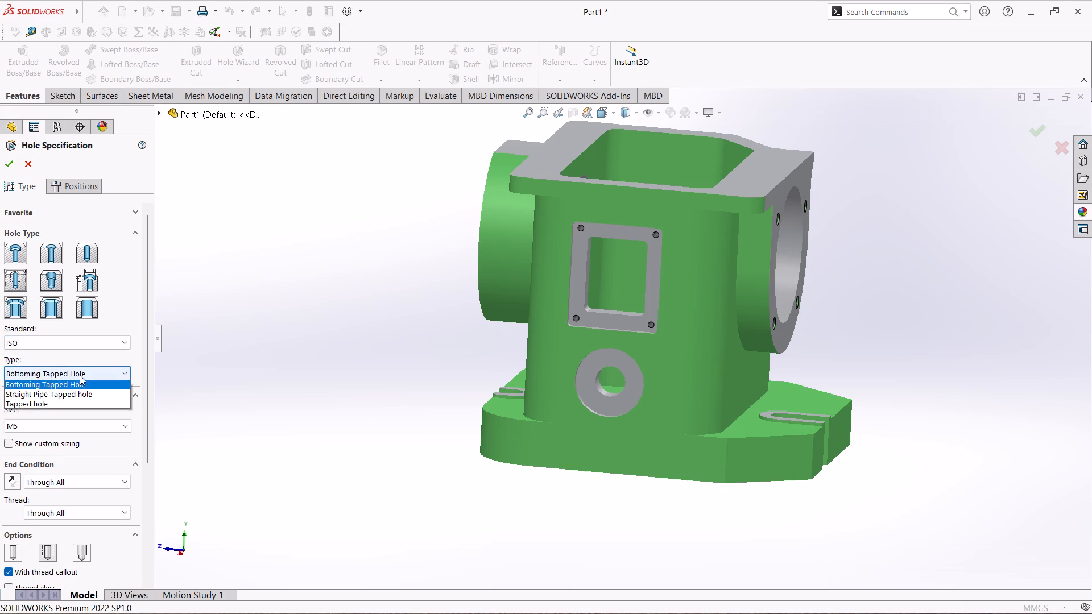
click(78, 406)
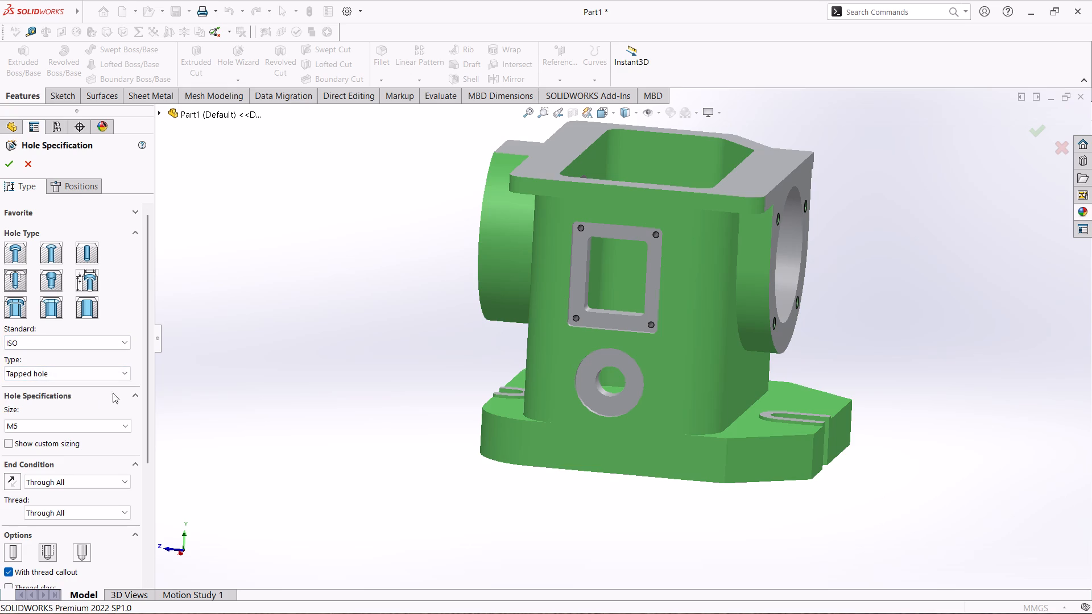
drag(150, 379, 154, 414)
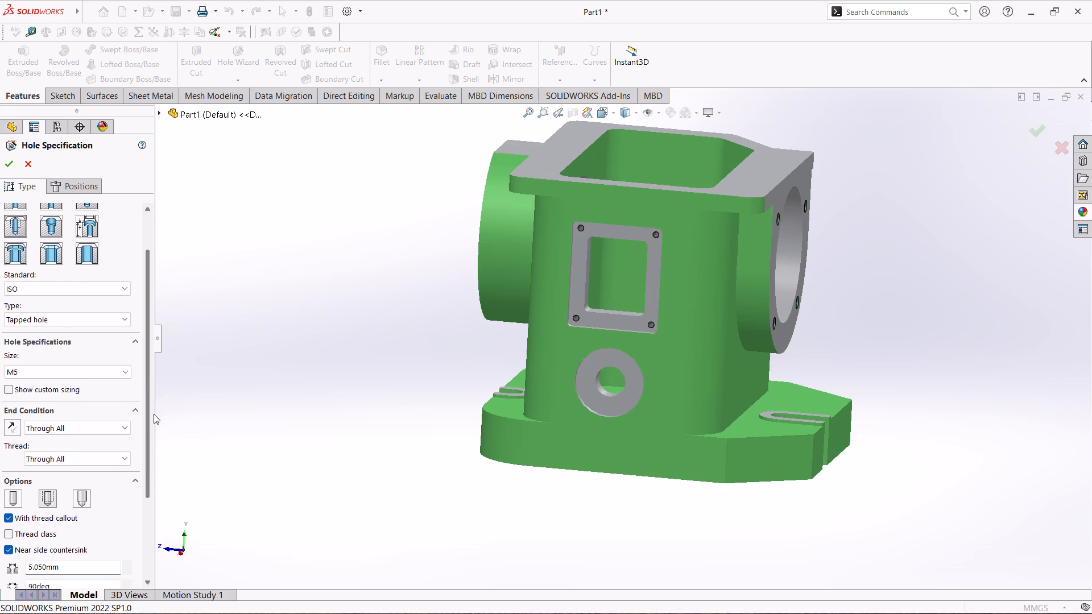
drag(154, 414, 152, 416)
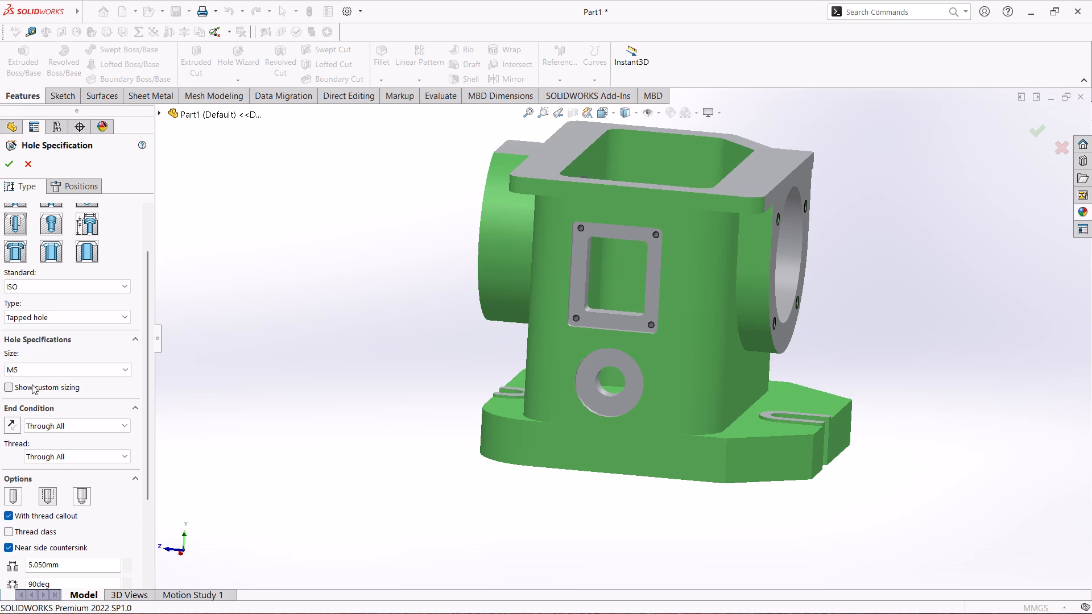
click(18, 371)
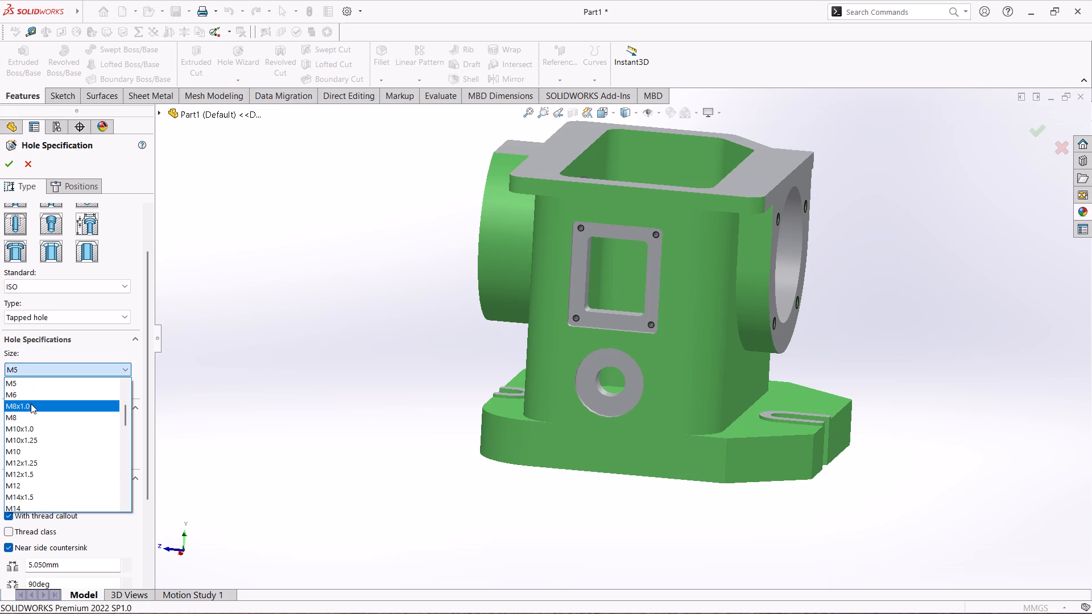
scroll(31, 404, up, 1)
click(31, 410)
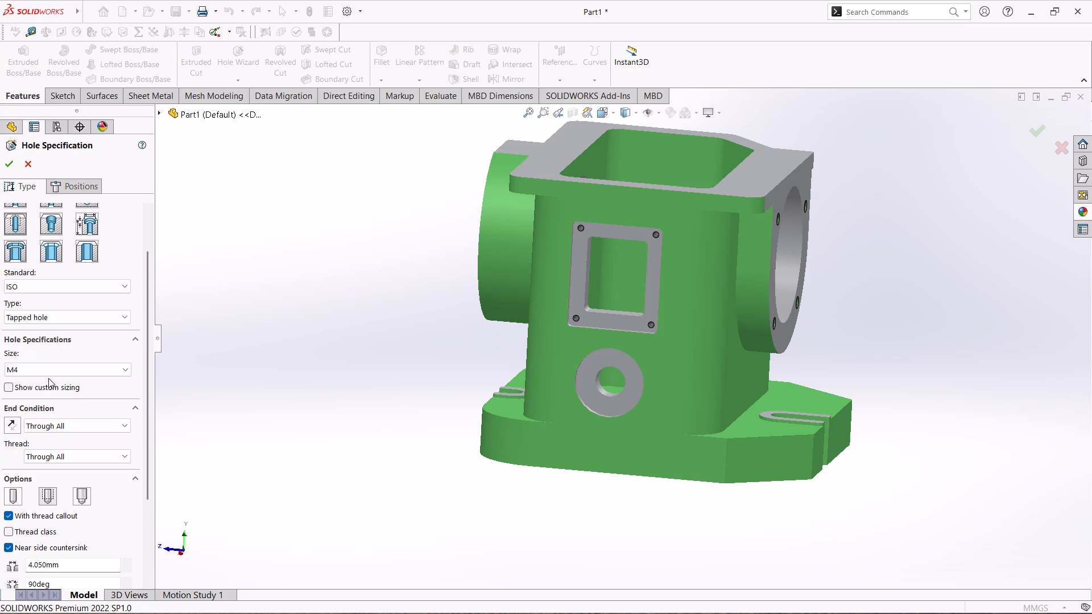
Set the M4 tapped hole to a blind depth of 8 mm and turn off its near side countersink.
click(76, 425)
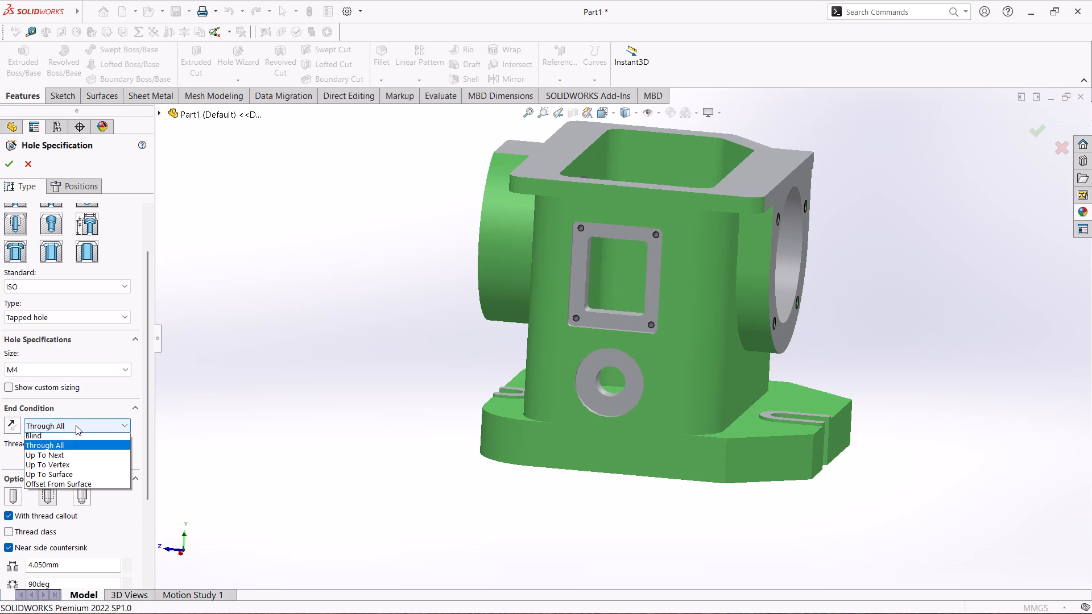
click(78, 434)
drag(60, 444, 14, 451)
key(8)
key(Return)
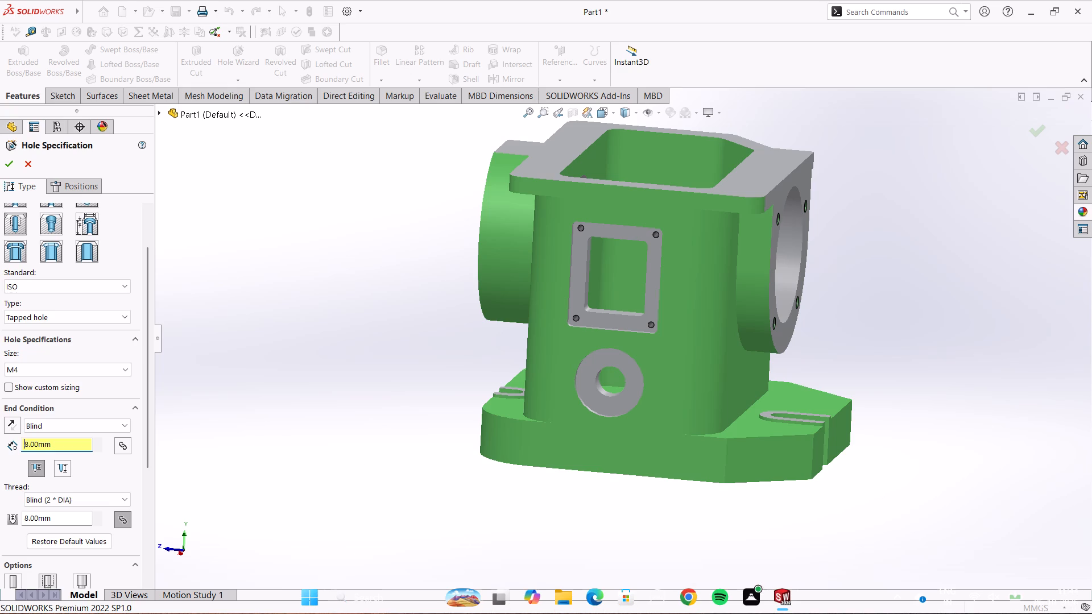
drag(145, 461, 144, 465)
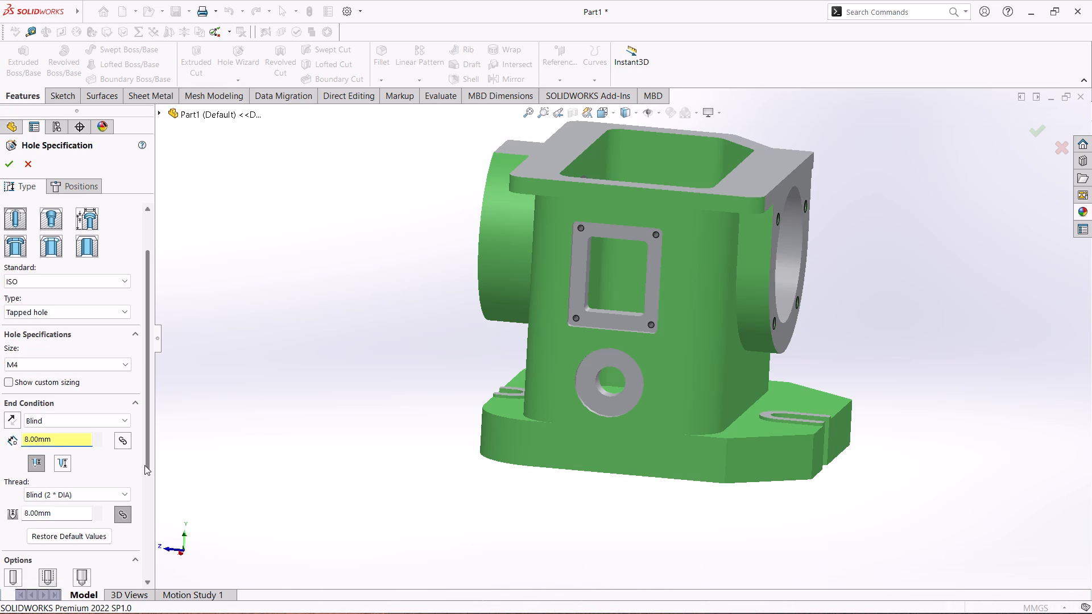
drag(144, 465, 158, 595)
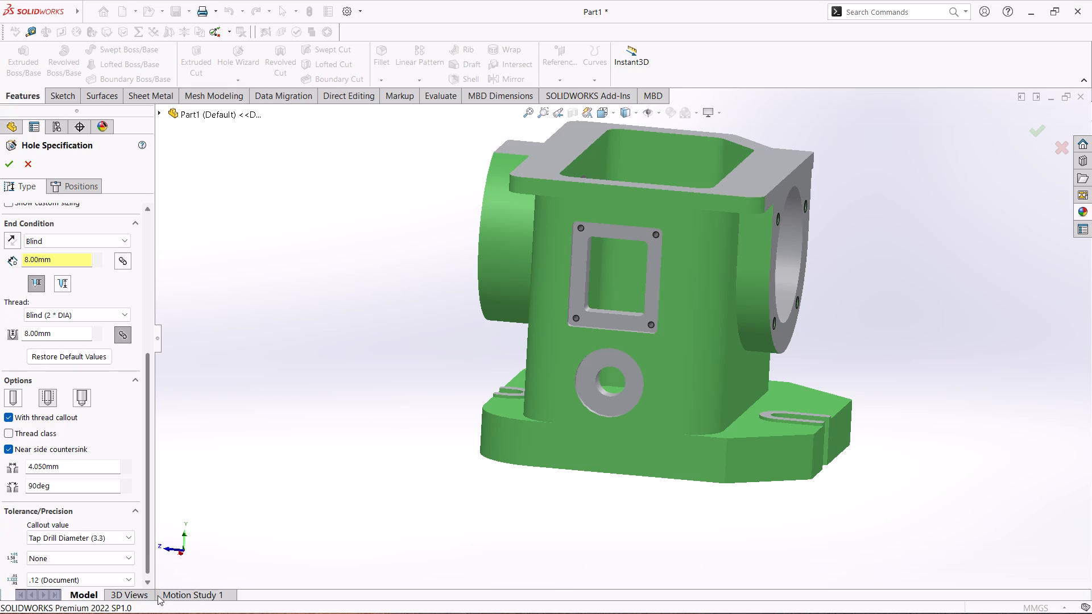
drag(158, 595, 146, 592)
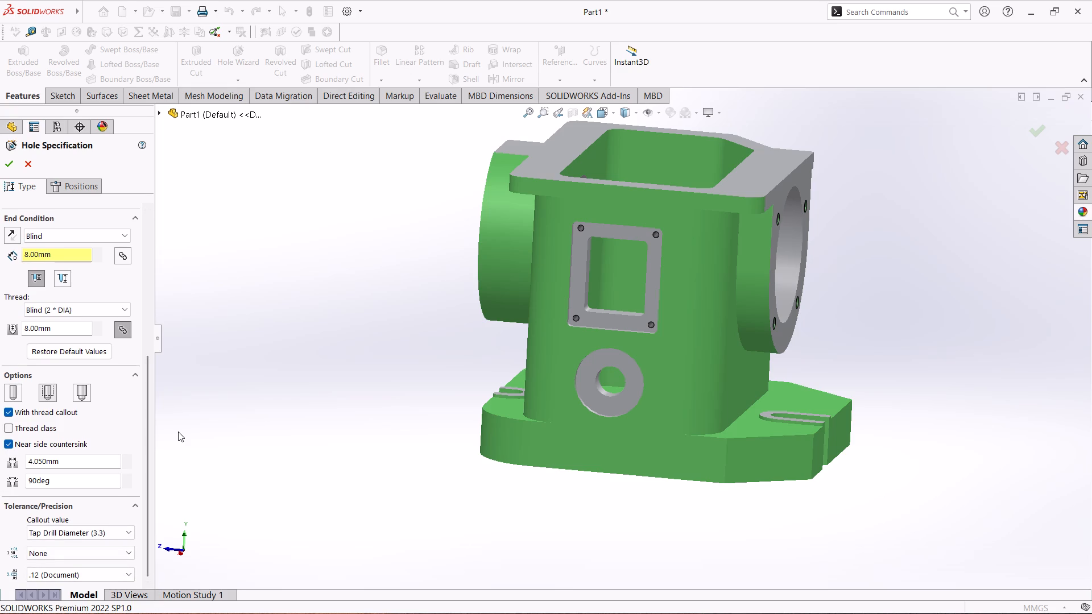
scroll(712, 470, down, 1)
scroll(712, 470, up, 1)
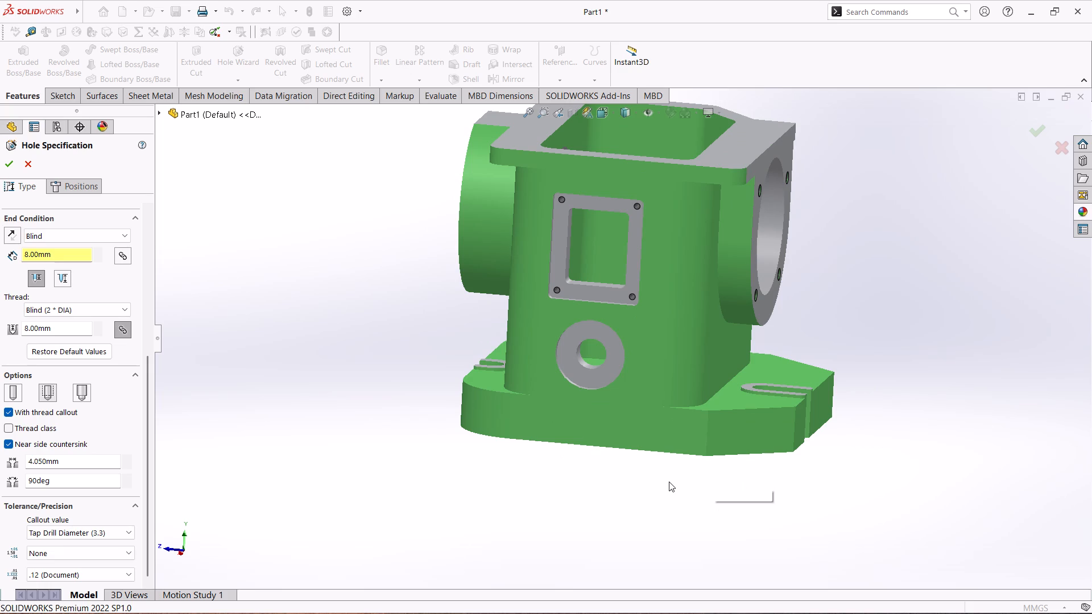
click(6, 443)
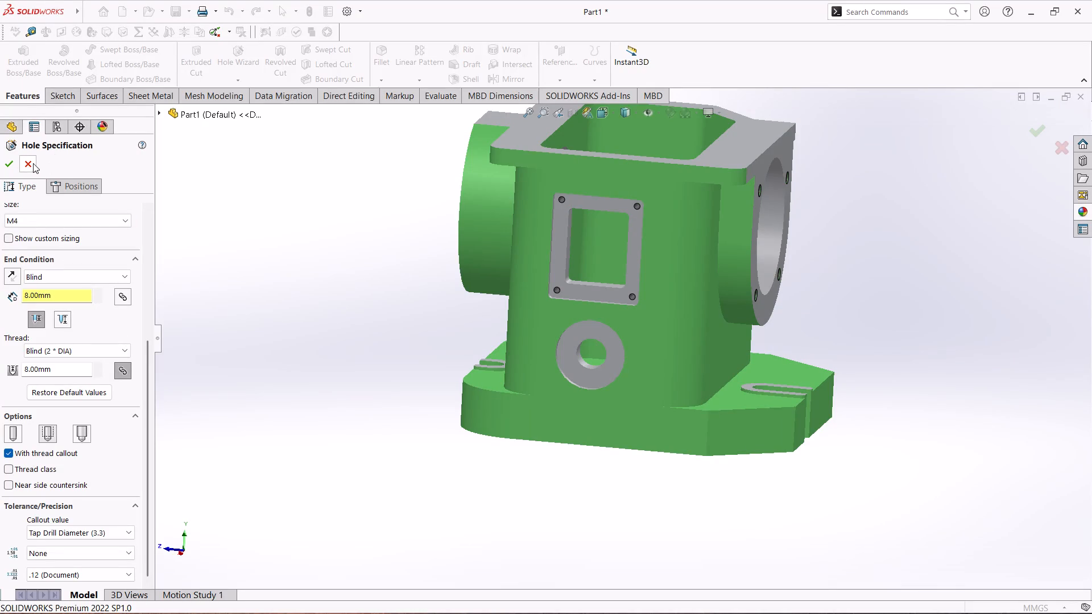
Position the tapped holes on the counterbore's ring face and sketch a concentric construction circle of about 19.5 mm radius.
click(81, 187)
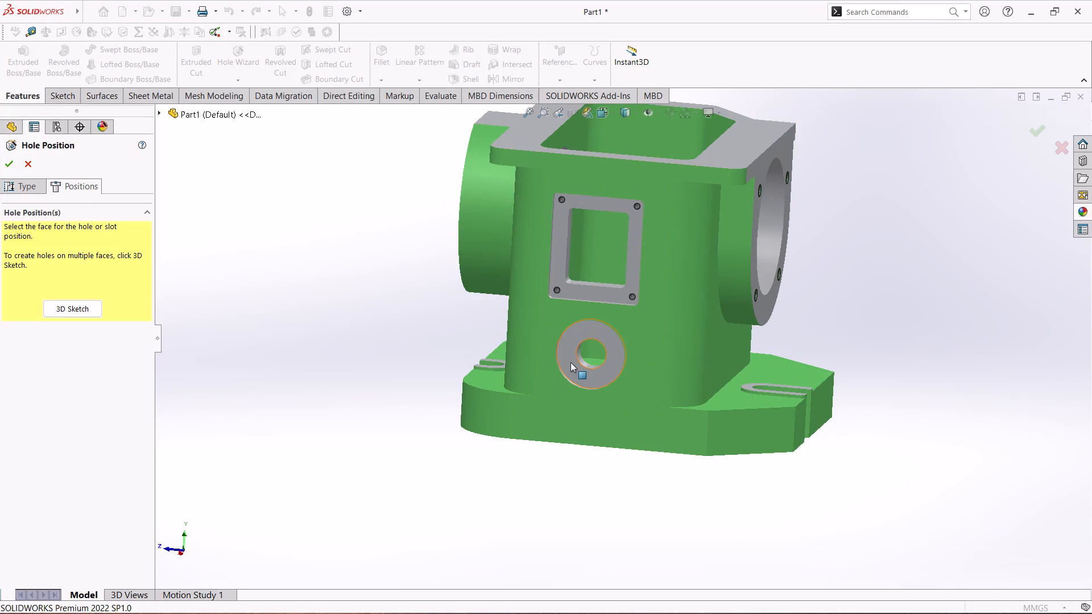
click(569, 363)
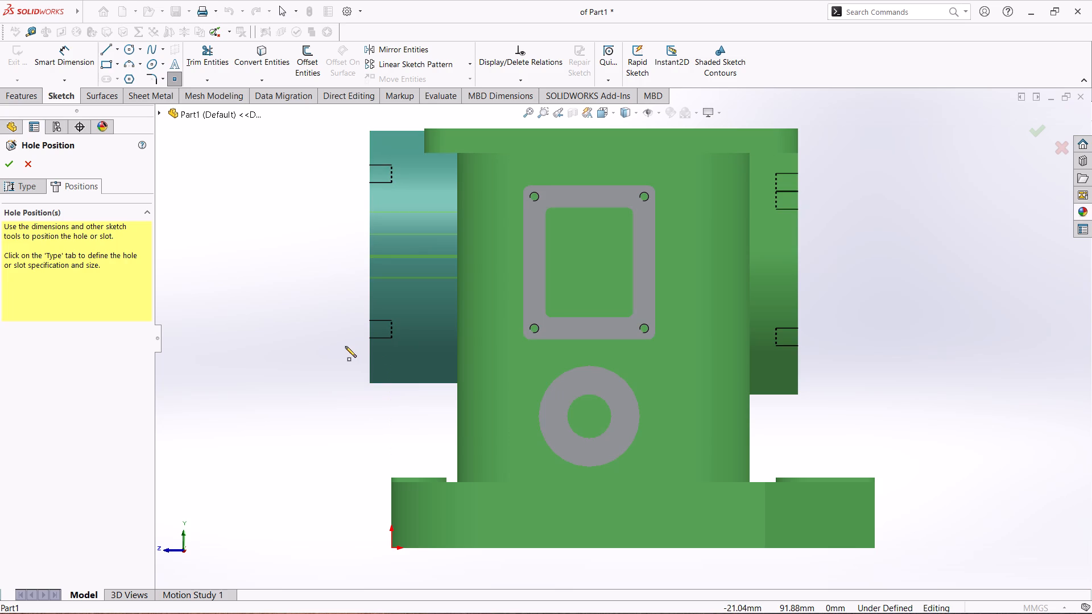
click(126, 49)
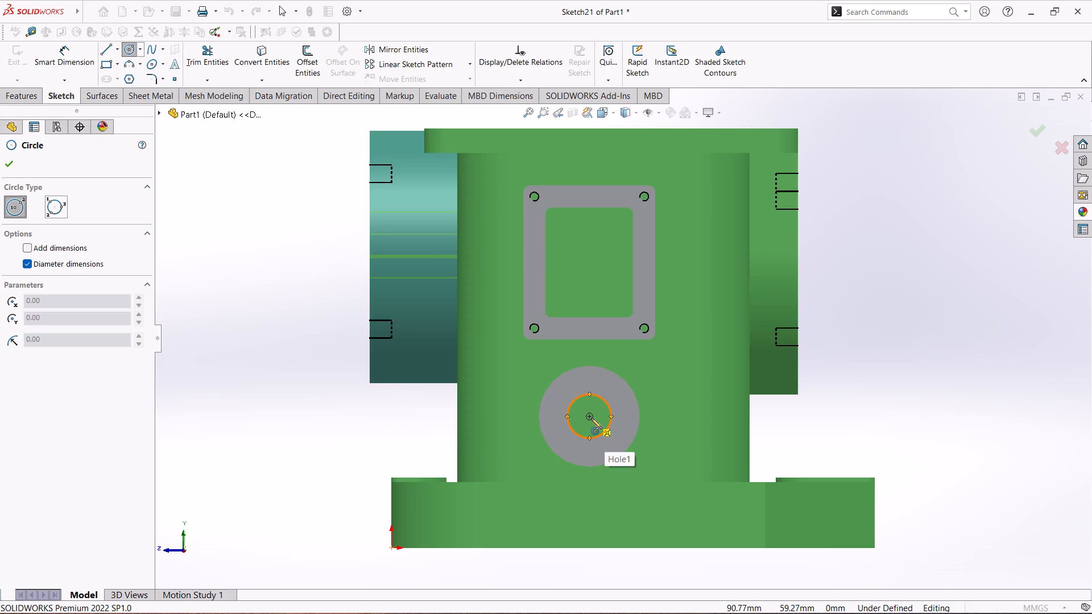
click(591, 418)
click(632, 420)
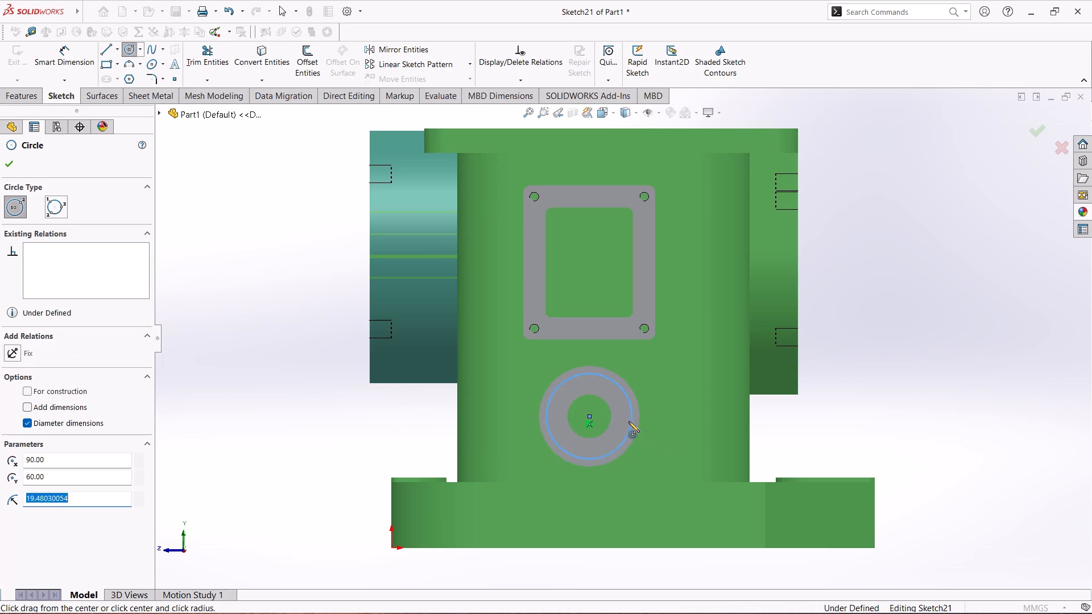
click(30, 392)
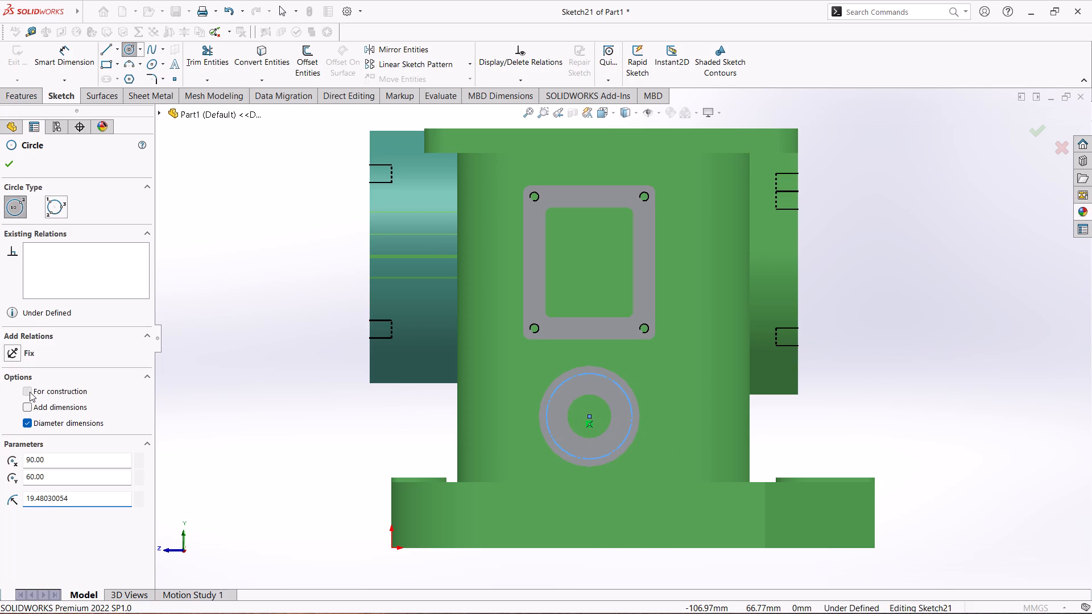
click(11, 167)
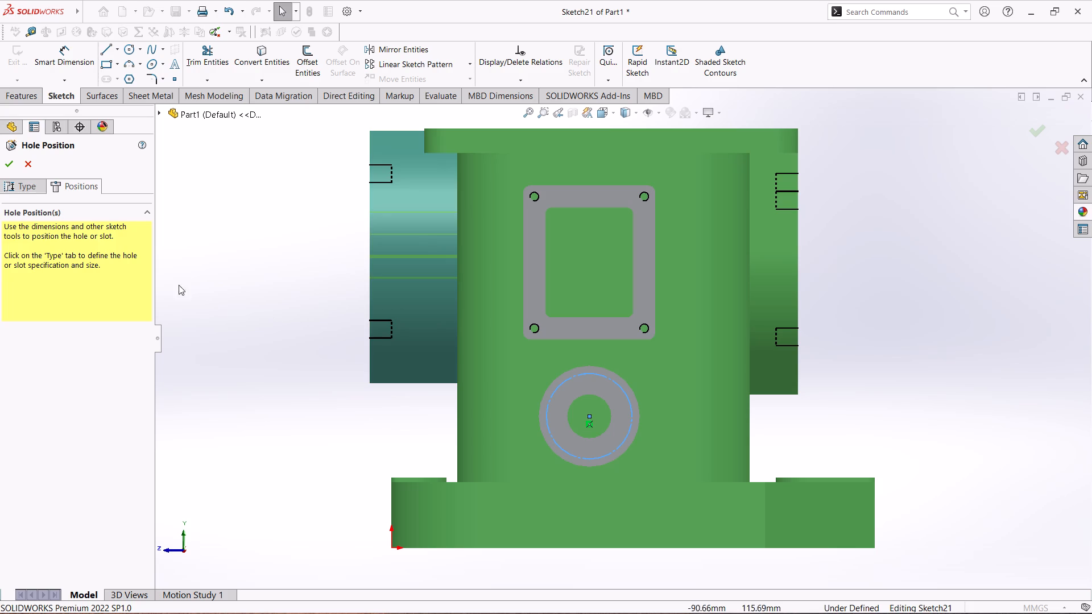
Dimension the construction circle on the counterbore's ring face to a diameter of 30 mm.
click(76, 47)
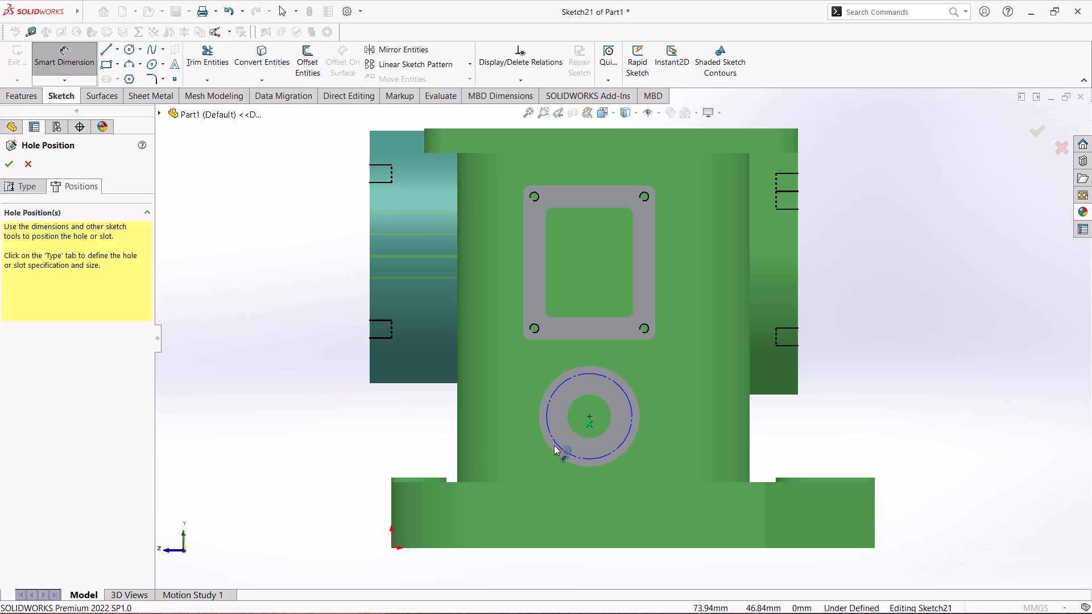
click(554, 445)
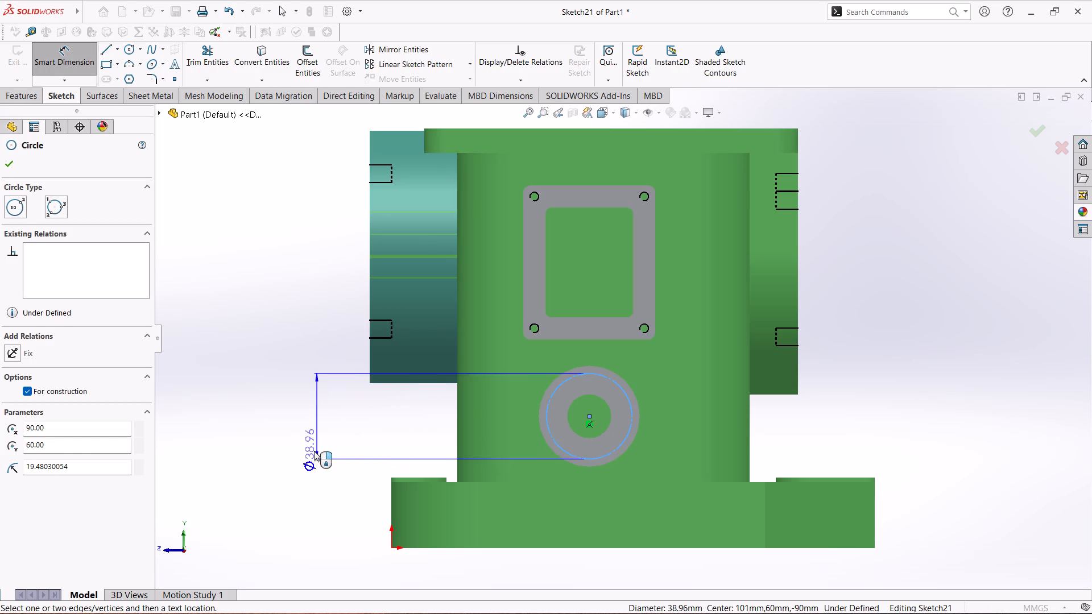
click(314, 451)
text(30)
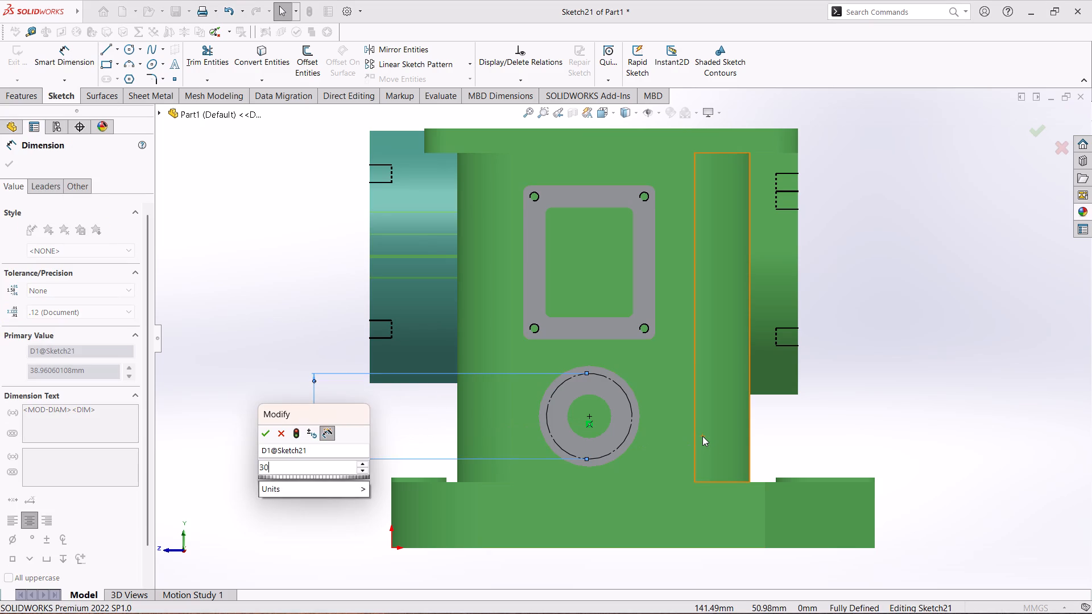
key(Return)
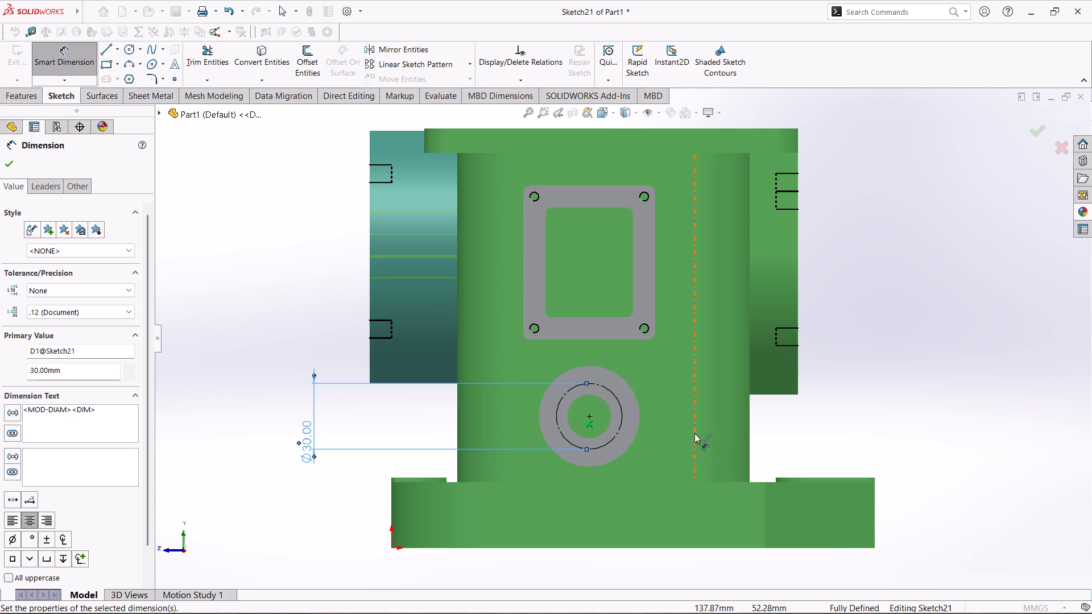
click(0, 160)
click(11, 160)
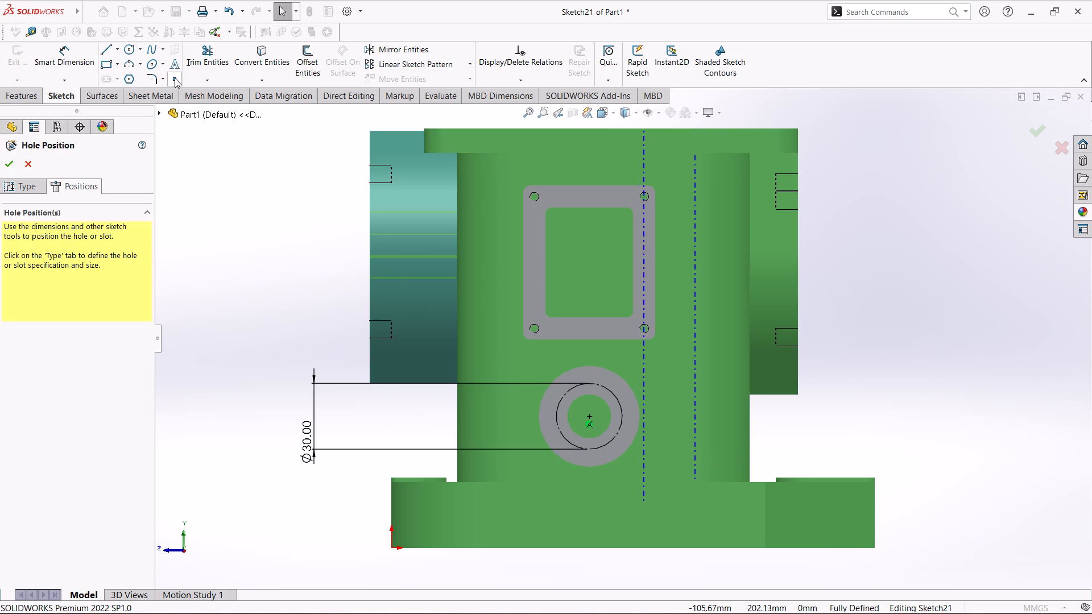
Place one M4 tapped hole at the top quadrant point of the construction circle and finish the hole feature.
click(175, 78)
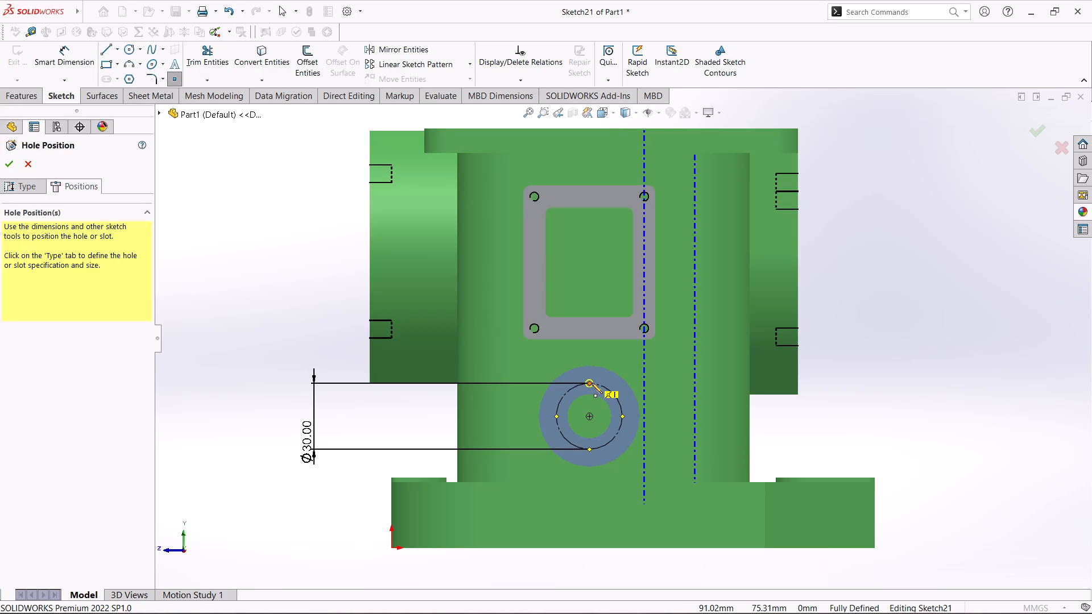
click(591, 383)
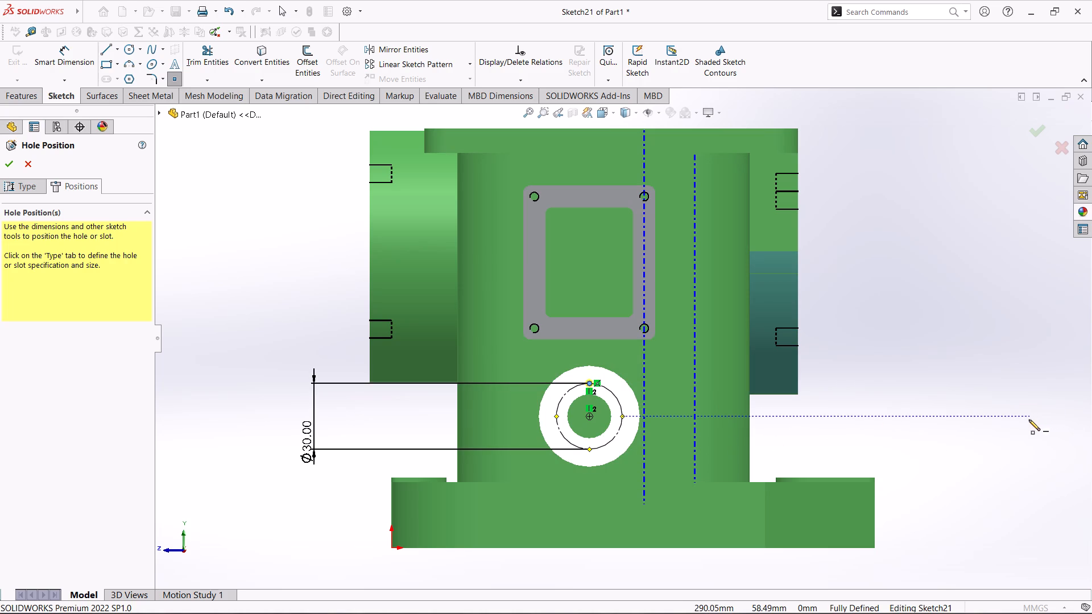
click(10, 164)
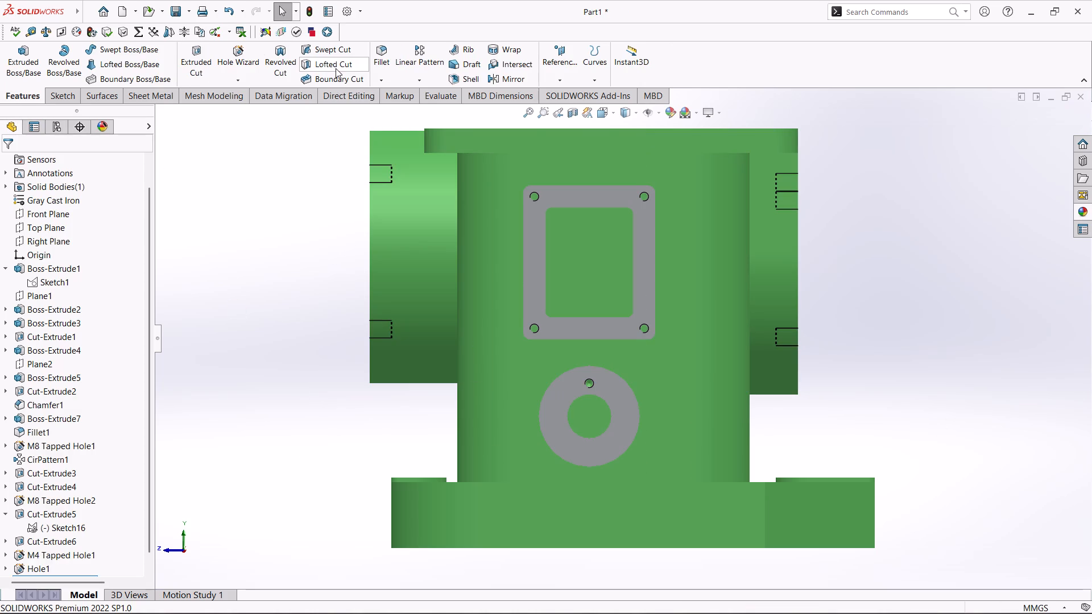
Circular-pattern the new M4 tapped hole around the central hole's edge with 3 equally spaced instances over 360 degrees.
click(417, 80)
click(416, 109)
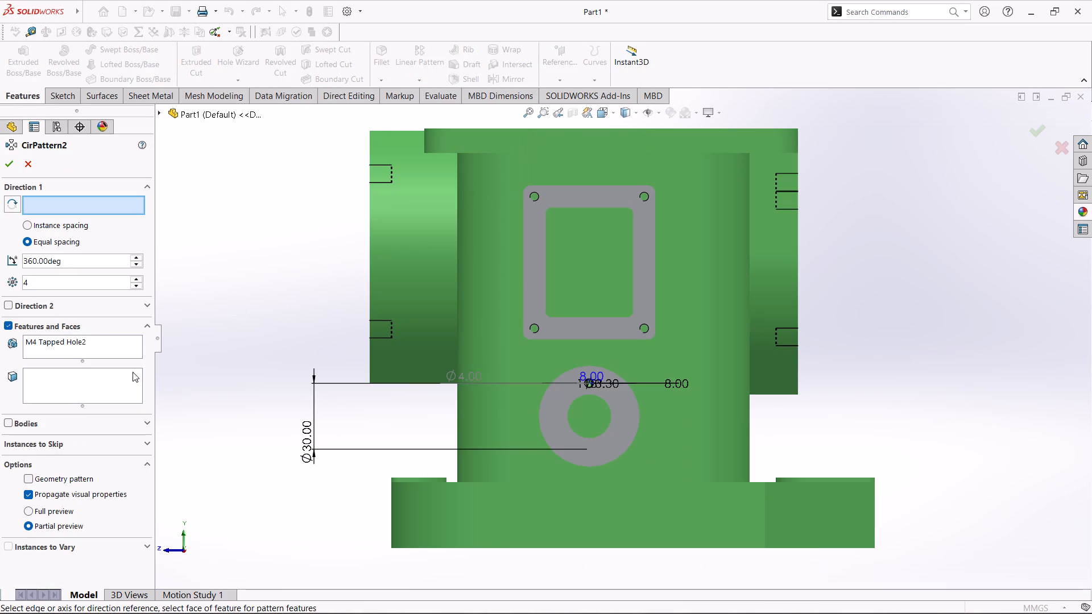
click(38, 287)
click(32, 283)
drag(31, 283, 0, 293)
double_click(36, 281)
key(3)
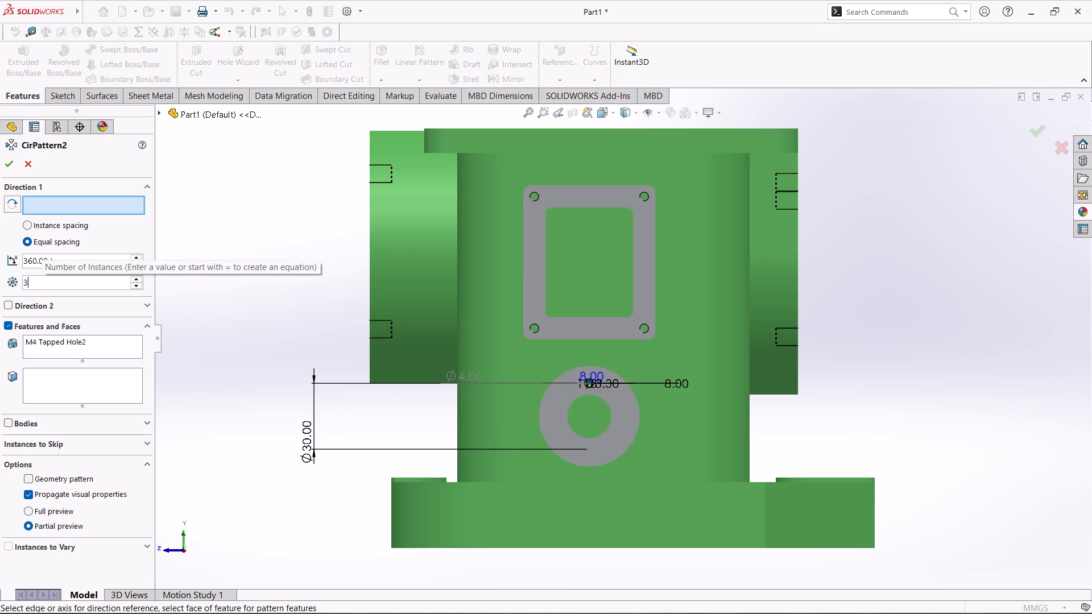
key(Return)
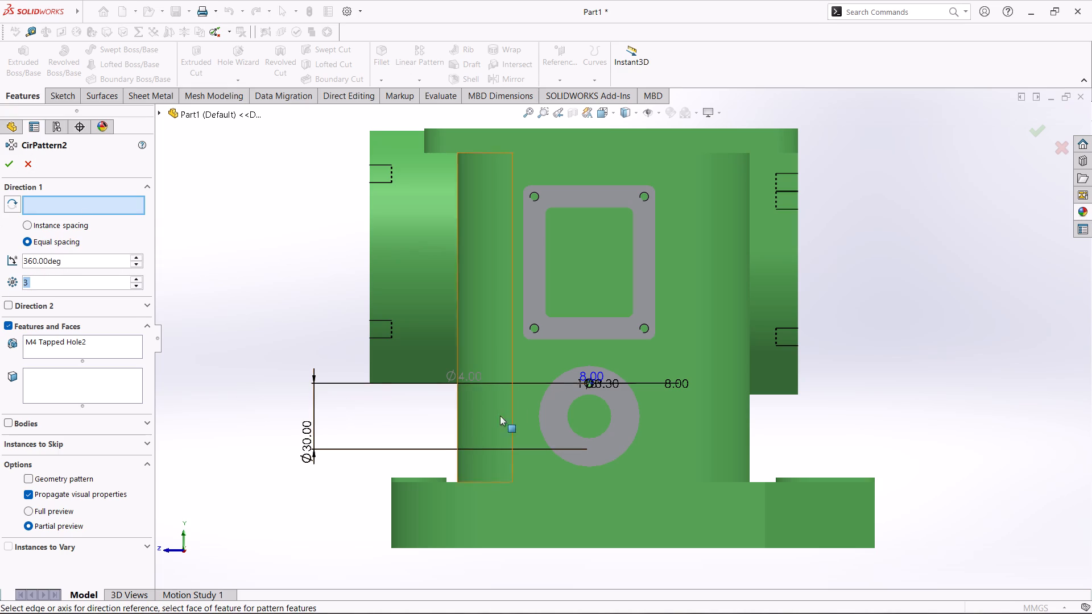
scroll(615, 400, down, 6)
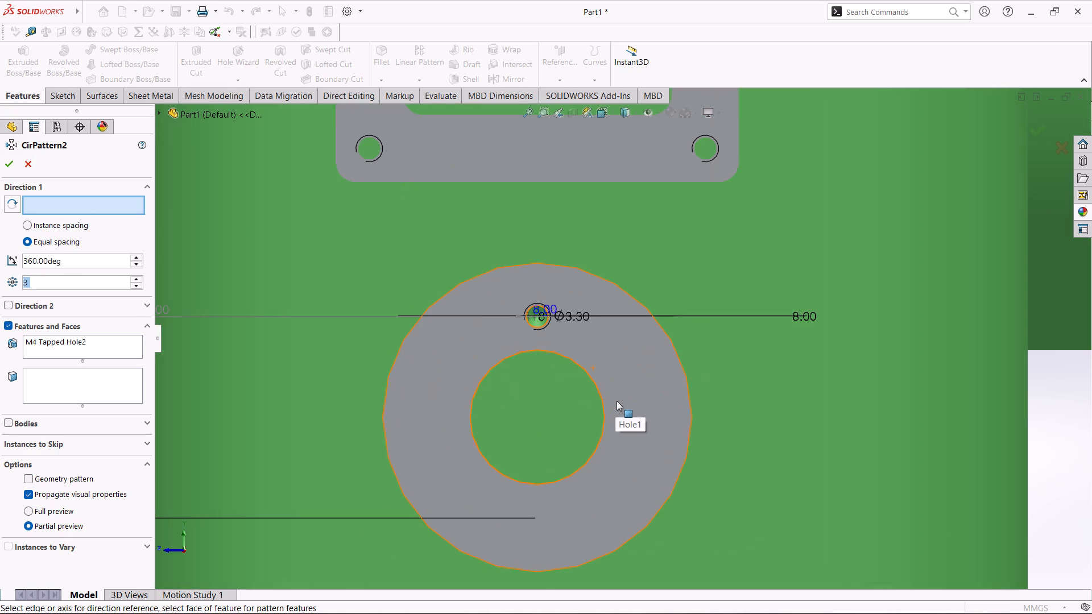
click(561, 353)
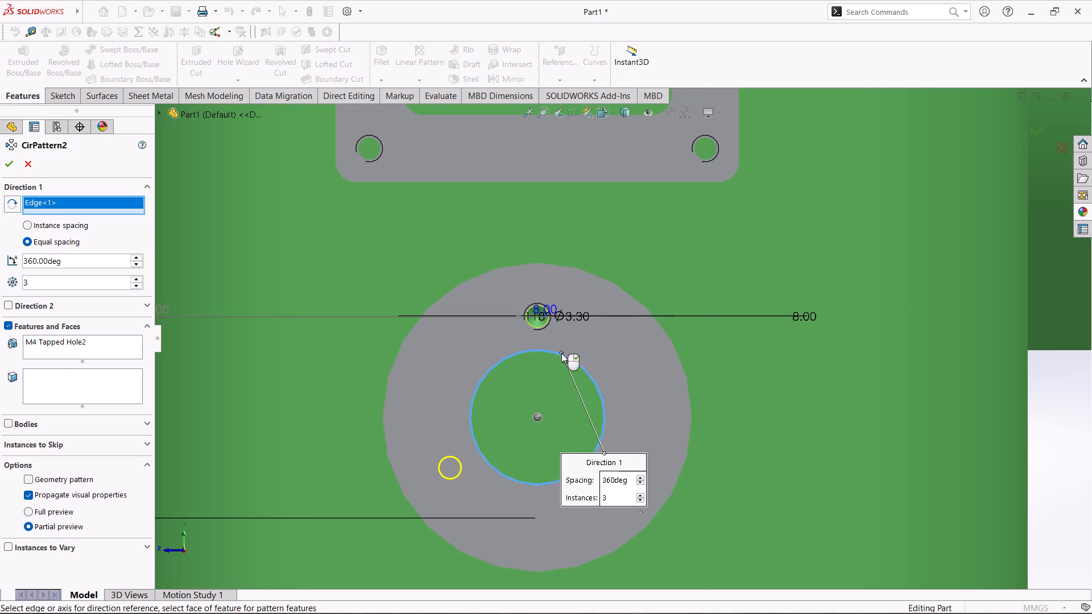
drag(589, 460, 664, 425)
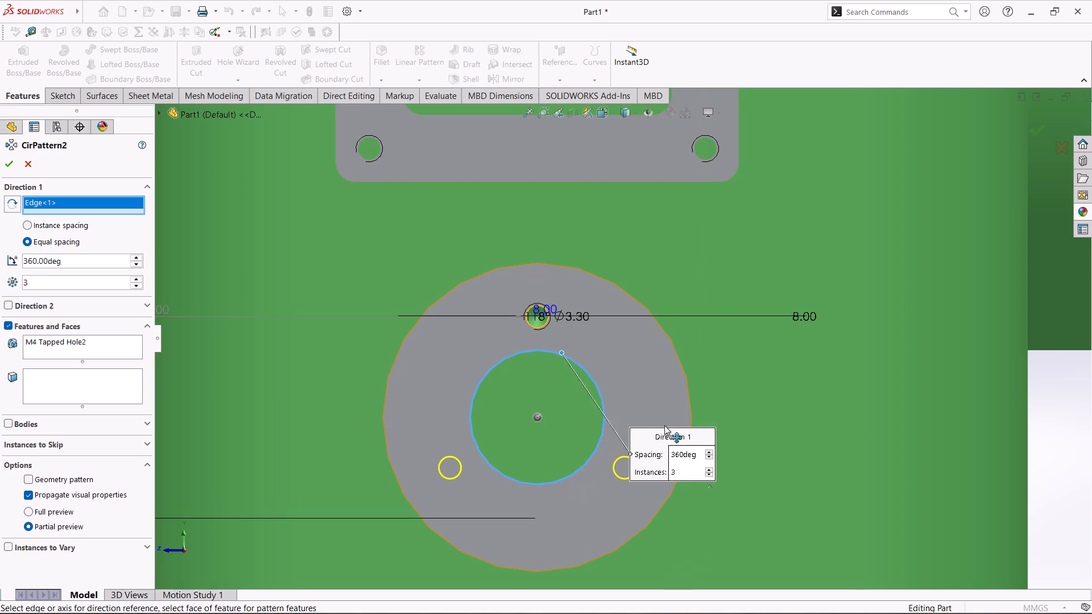
drag(664, 425, 762, 192)
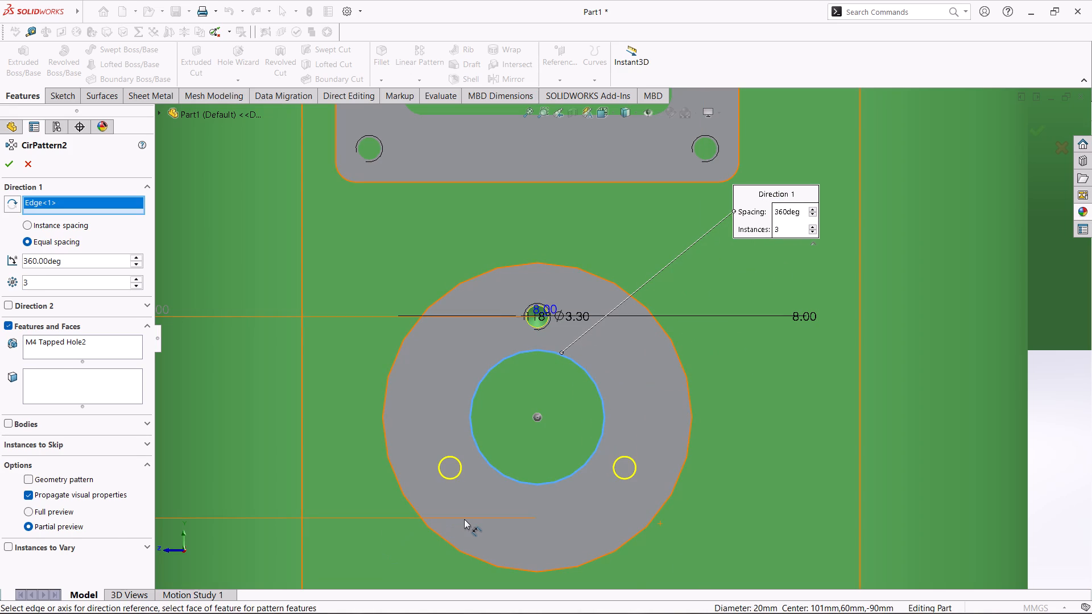
click(6, 157)
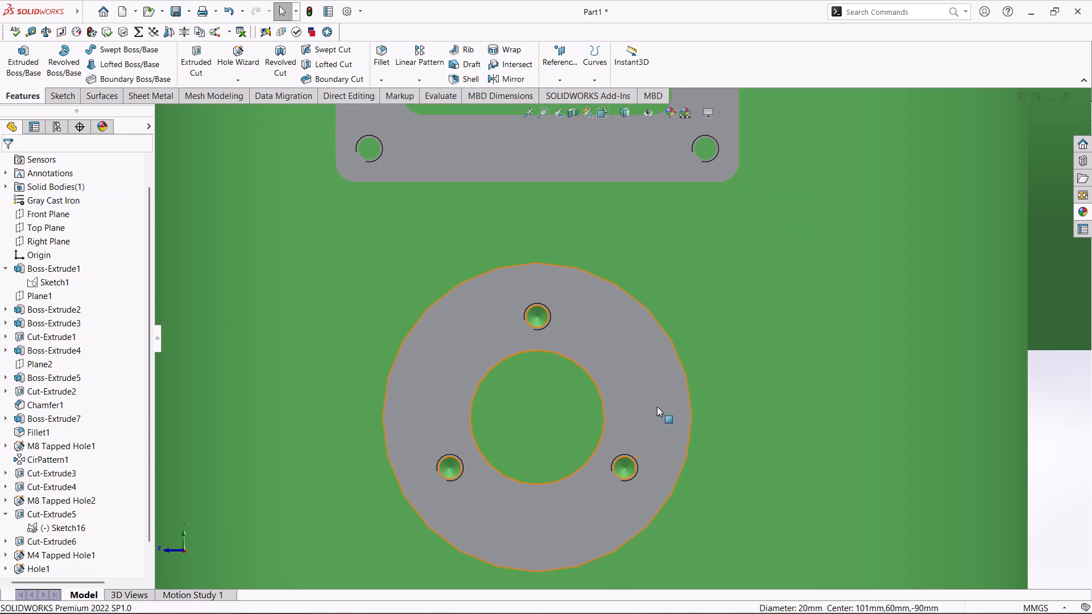
Examine the threads and bottoms of the patterned M4 tapped holes on the ring face.
middle_drag(651, 377, 592, 436)
scroll(529, 440, down, 7)
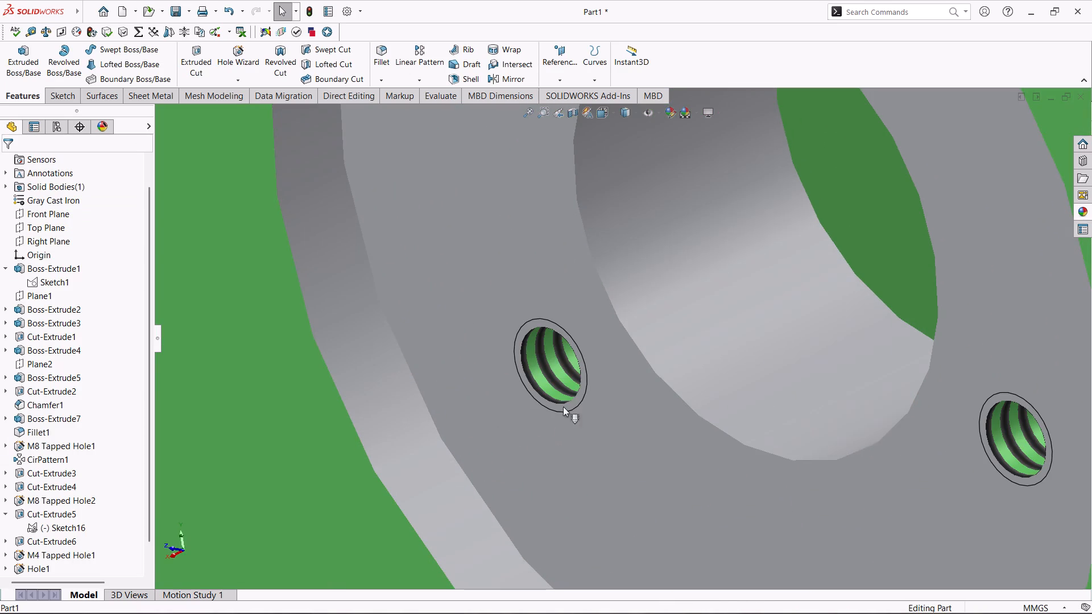
middle_drag(560, 360, 607, 352)
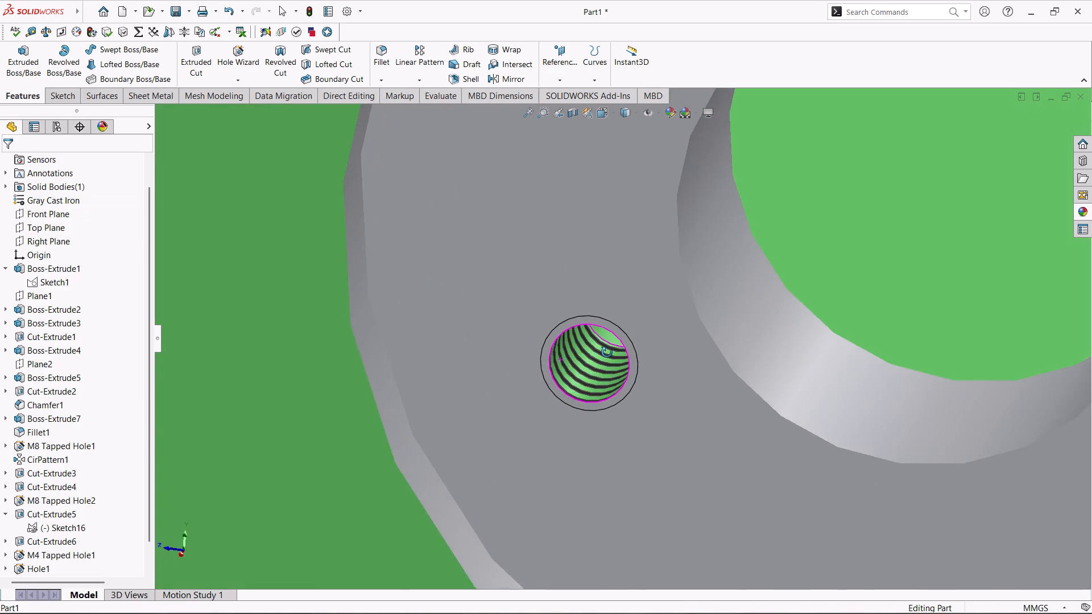
middle_drag(607, 352, 618, 328)
scroll(589, 341, down, 10)
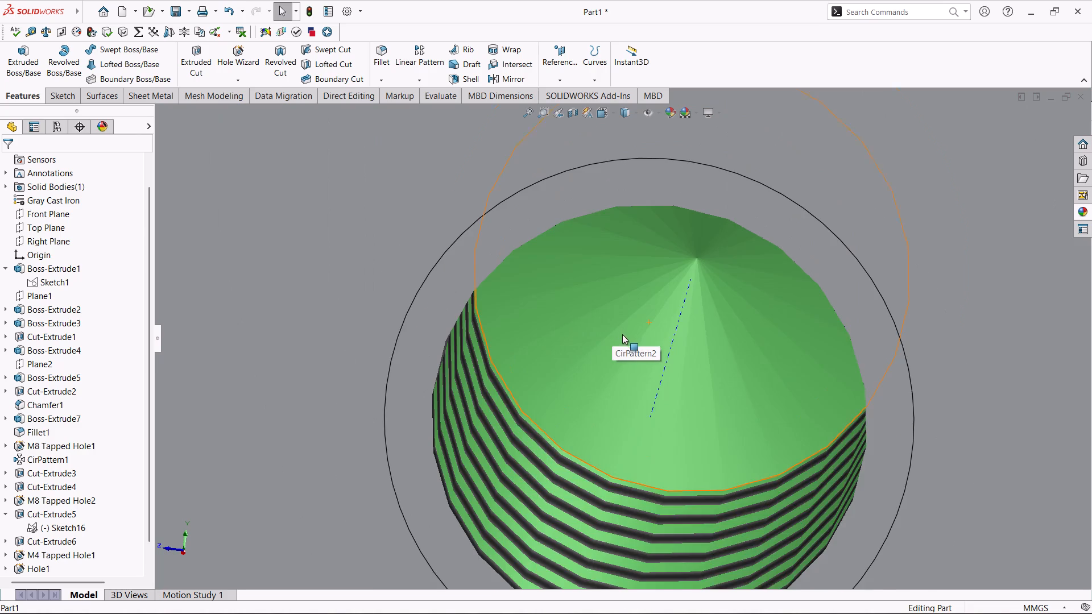
scroll(650, 343, up, 20)
scroll(650, 343, up, 4)
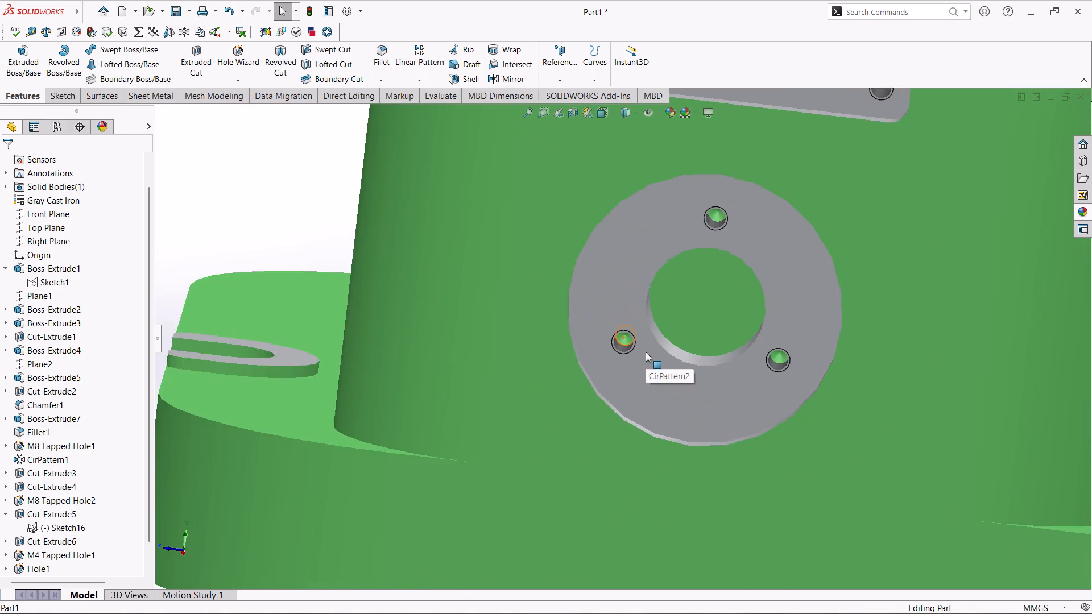
scroll(644, 352, up, 1)
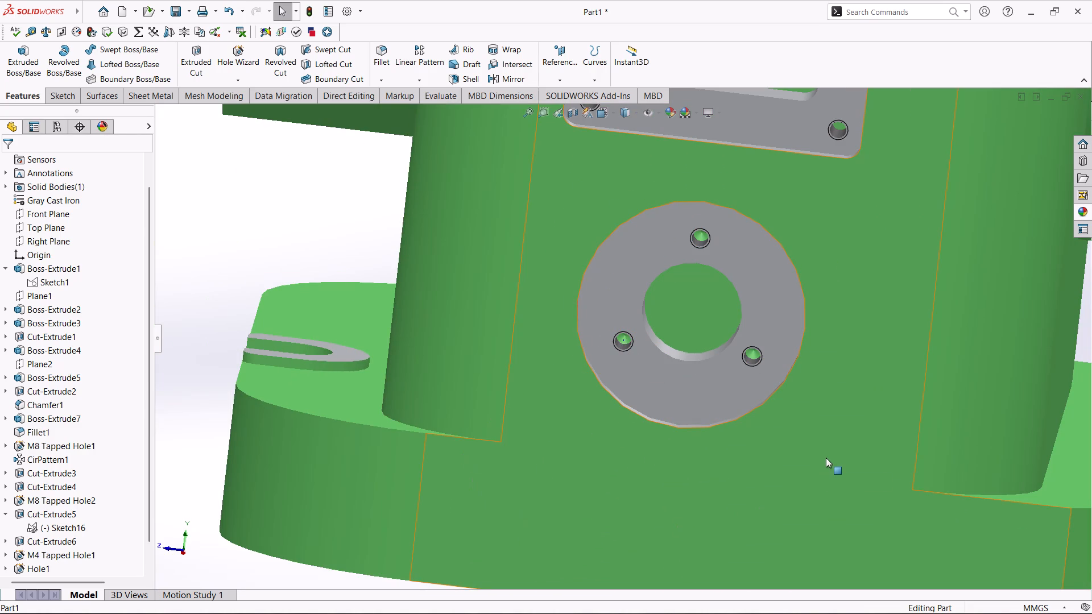
middle_drag(705, 377, 662, 413)
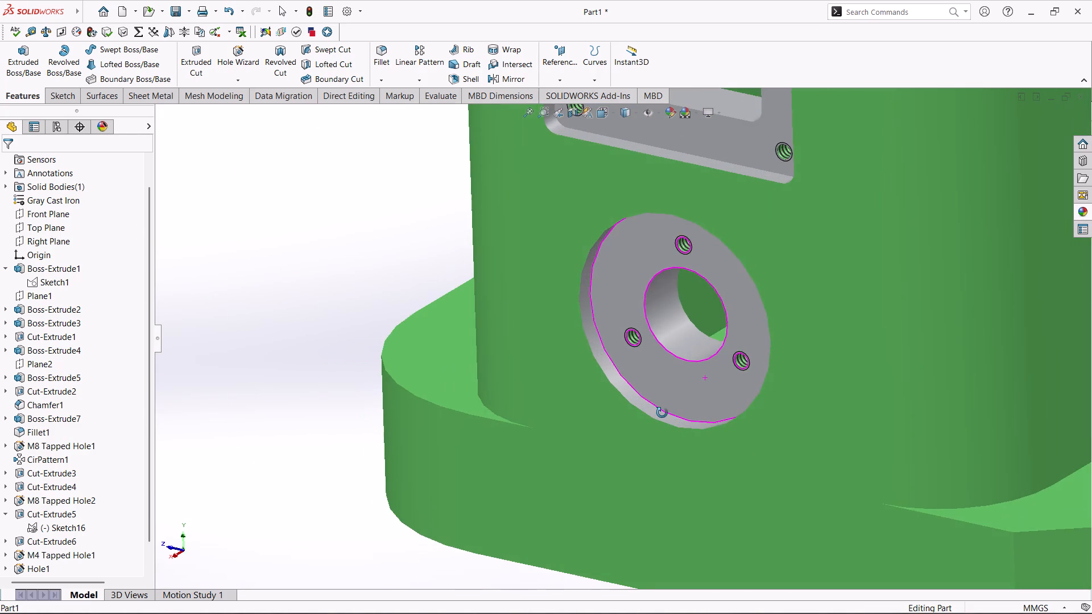
middle_drag(662, 413, 660, 382)
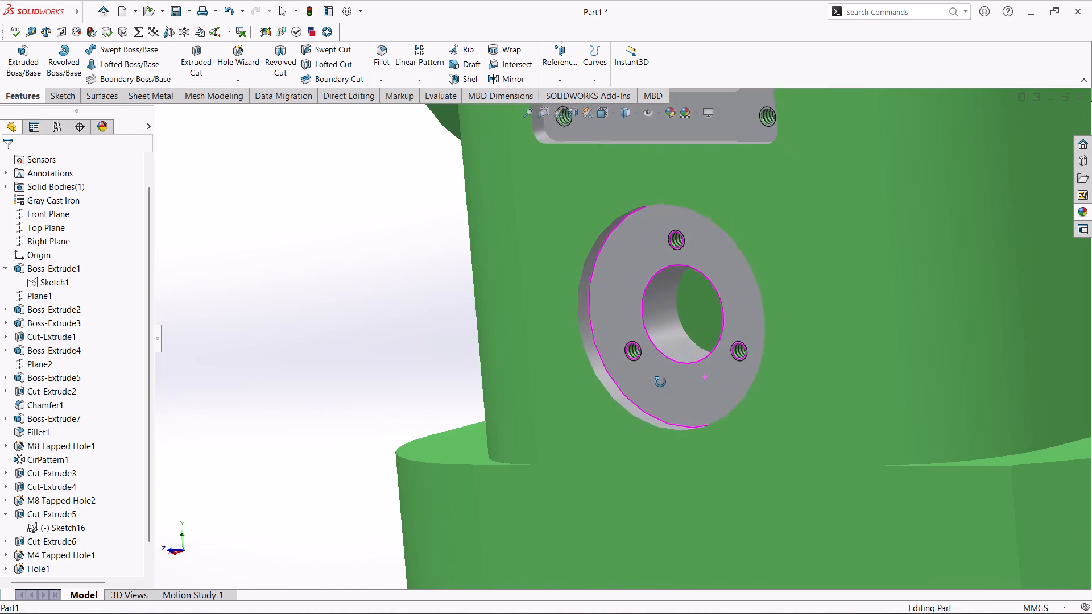
middle_drag(660, 382, 683, 416)
Turn on RealView Graphics for the model display.
click(709, 115)
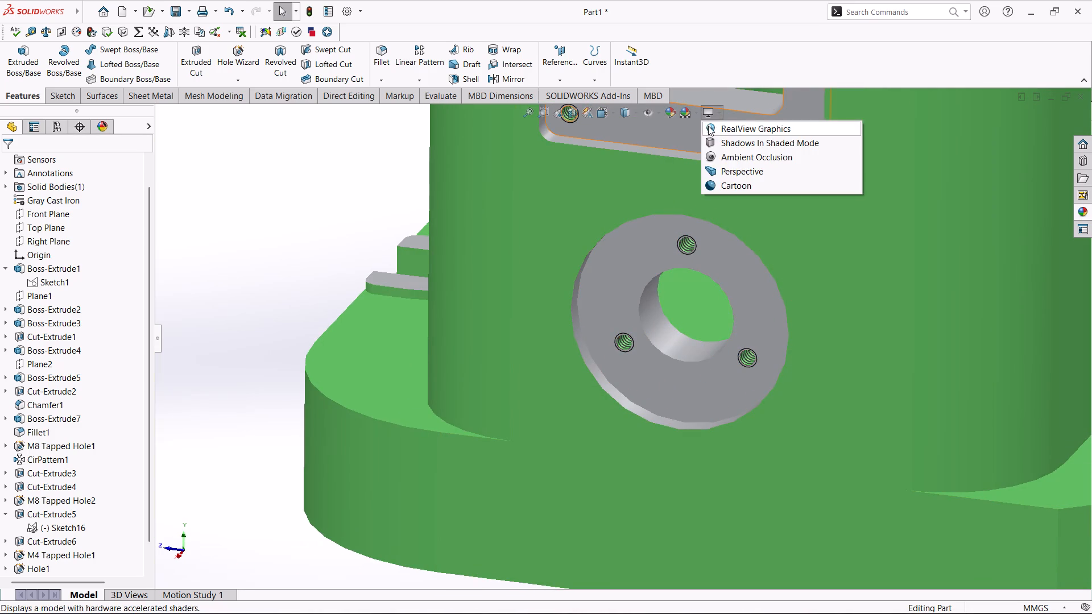
click(708, 126)
Inspect the whole housing and the tapped holes around the round port in the realistic display.
scroll(713, 358, up, 6)
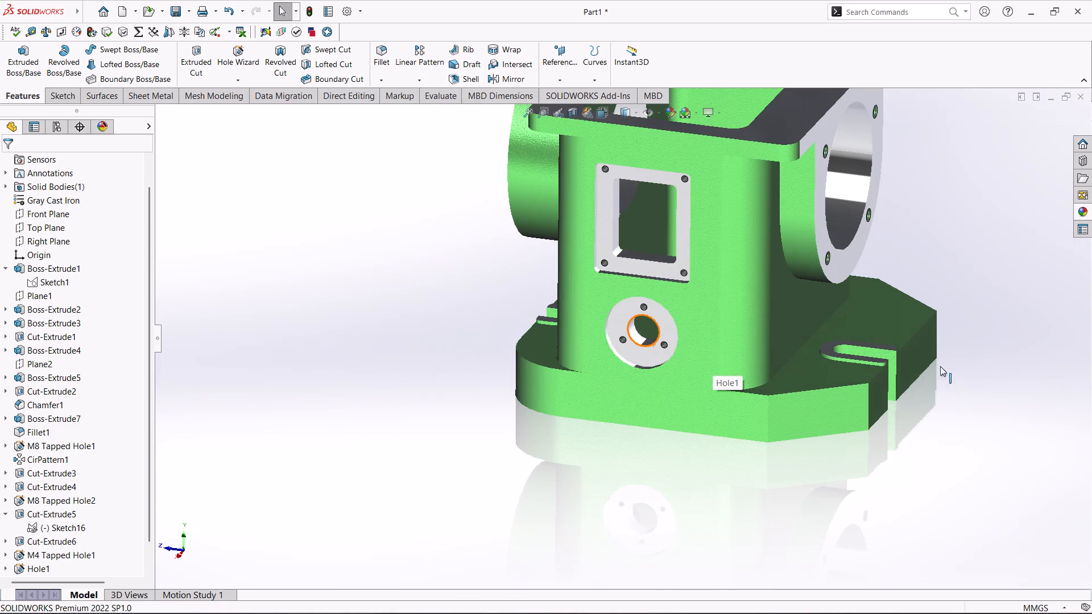
scroll(879, 368, up, 2)
scroll(691, 296, down, 1)
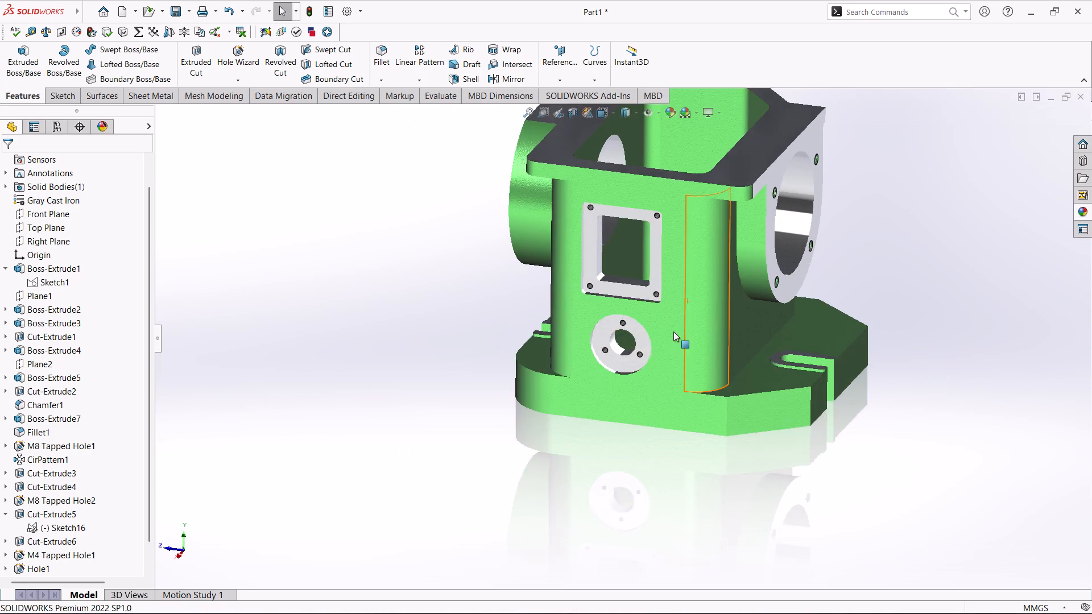
scroll(624, 337, down, 7)
middle_drag(610, 328, 626, 328)
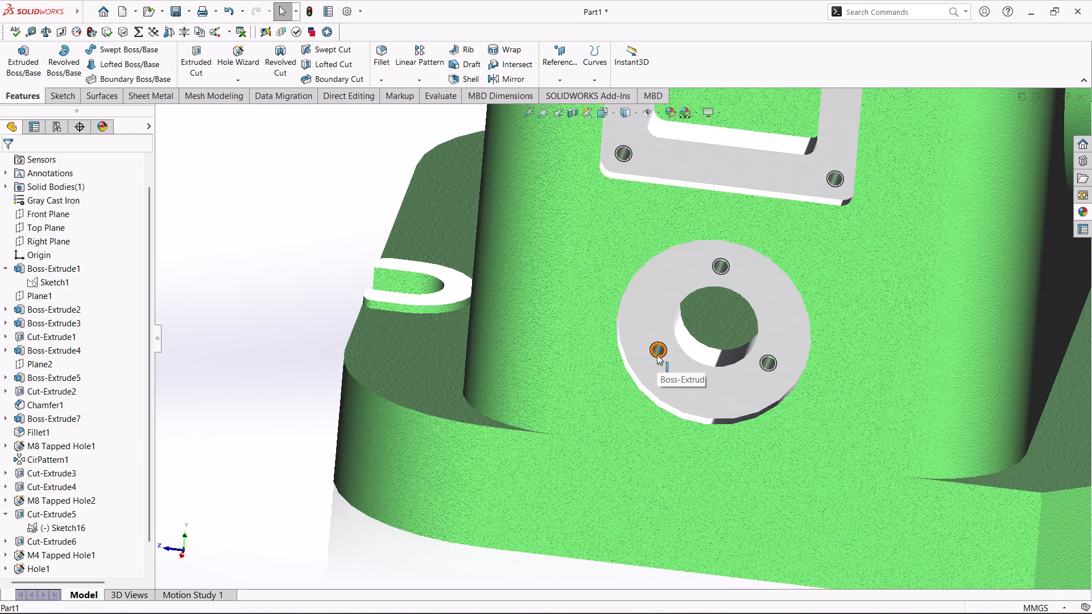
scroll(685, 326, up, 6)
scroll(778, 266, up, 4)
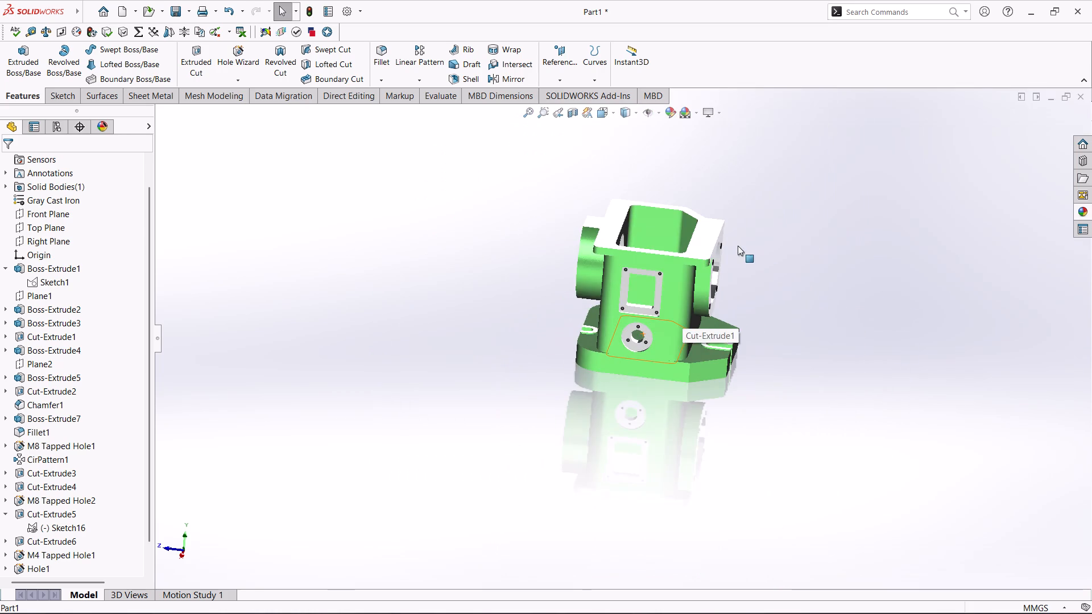
middle_drag(790, 179, 796, 233)
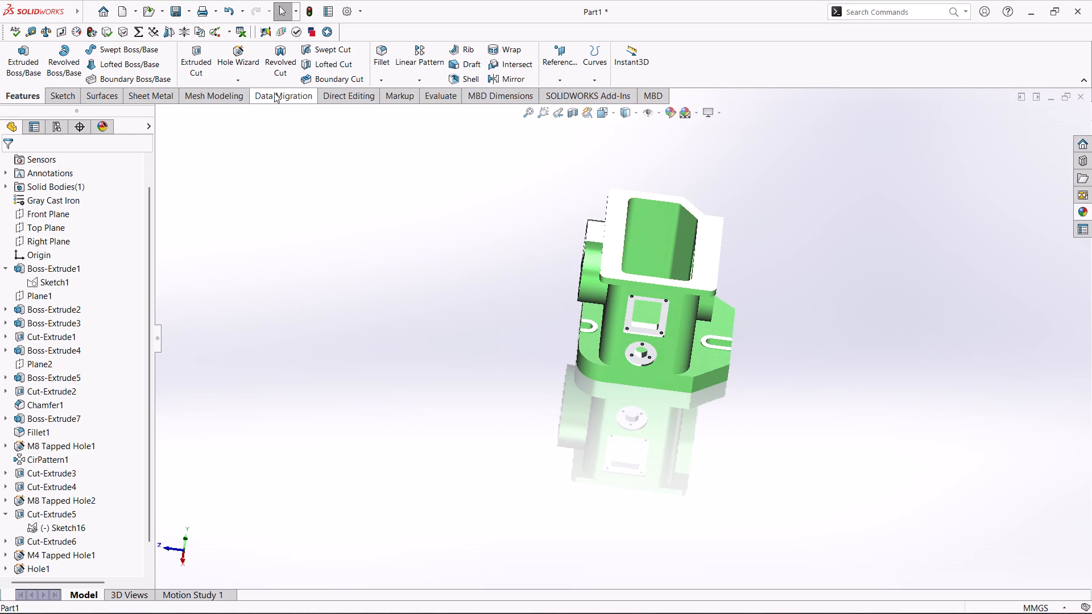
Specify an ISO bottoming tapped hole, size M8, with a 13 mm blind hole depth and an 8 mm thread depth.
click(234, 65)
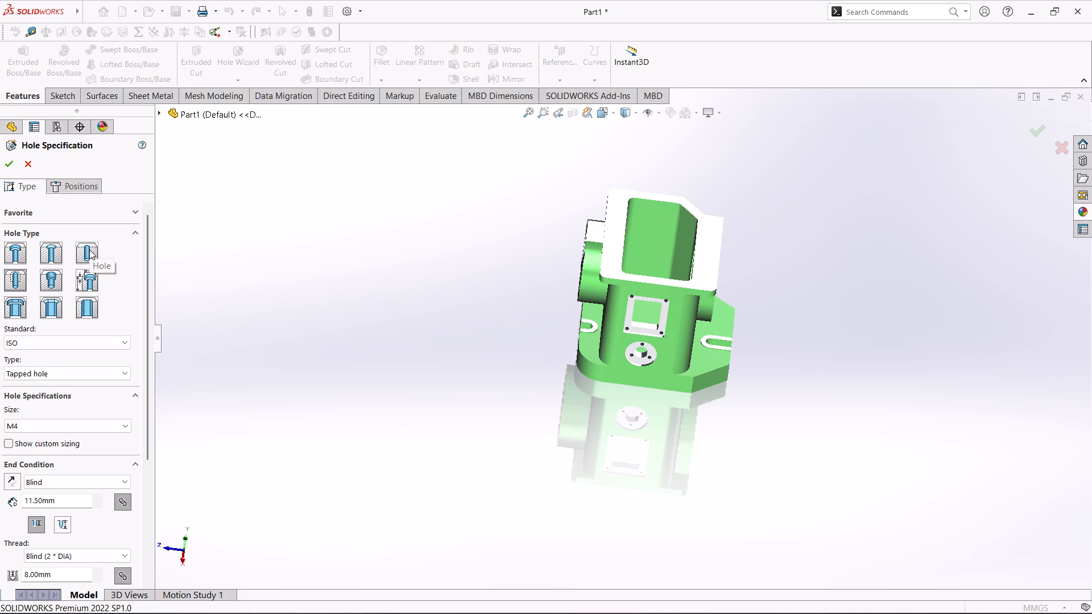
click(52, 376)
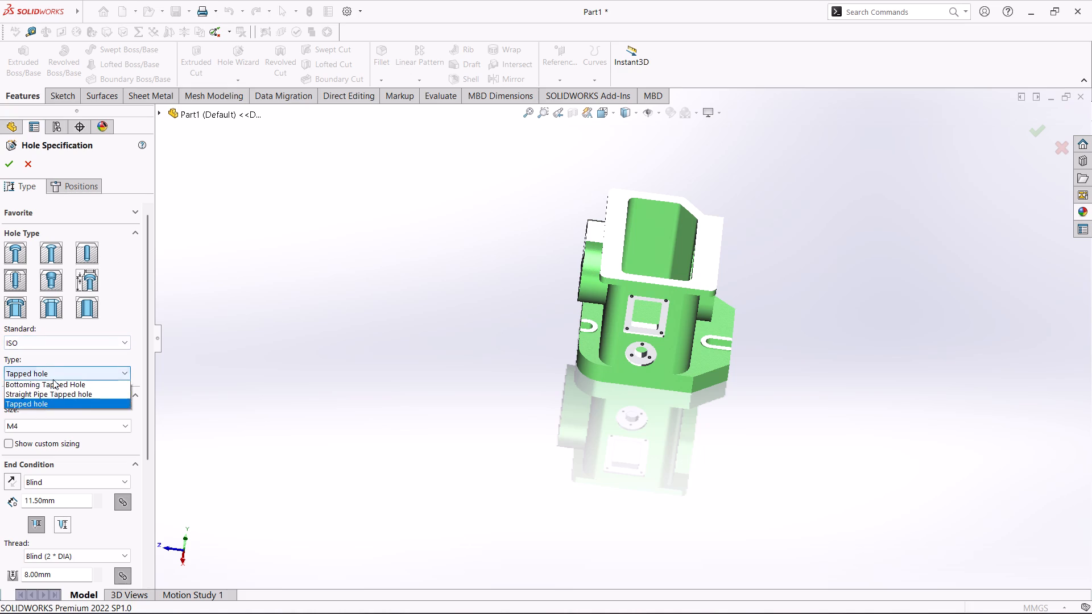
click(67, 384)
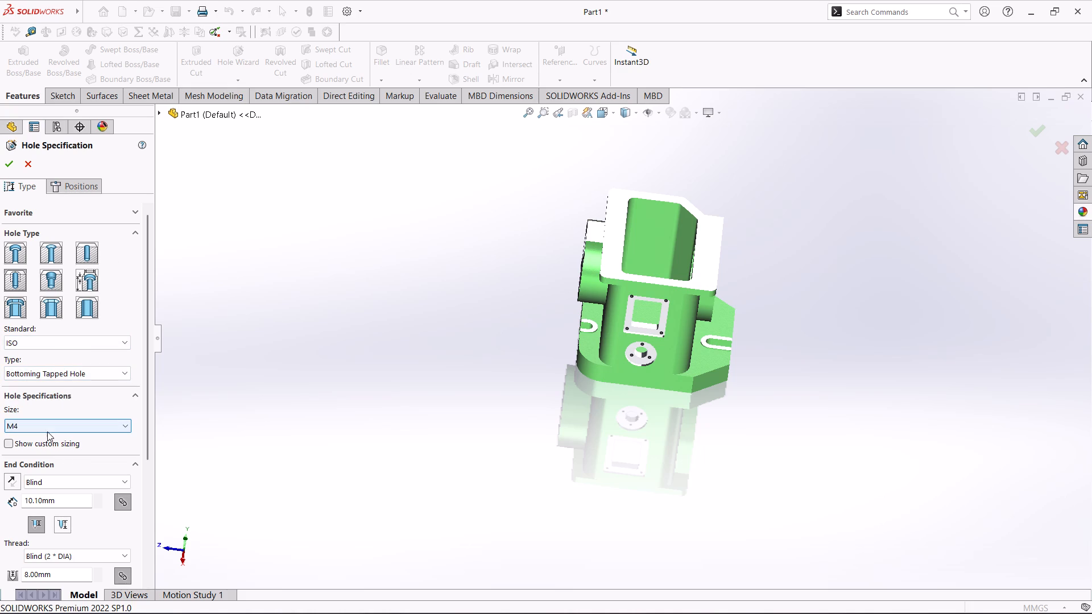
click(48, 430)
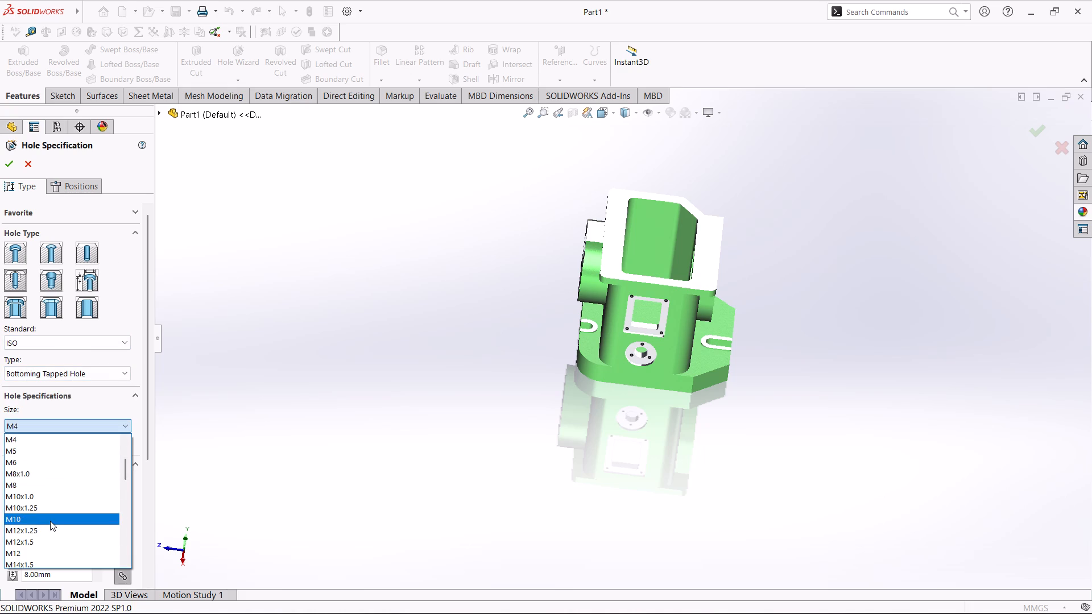
click(51, 486)
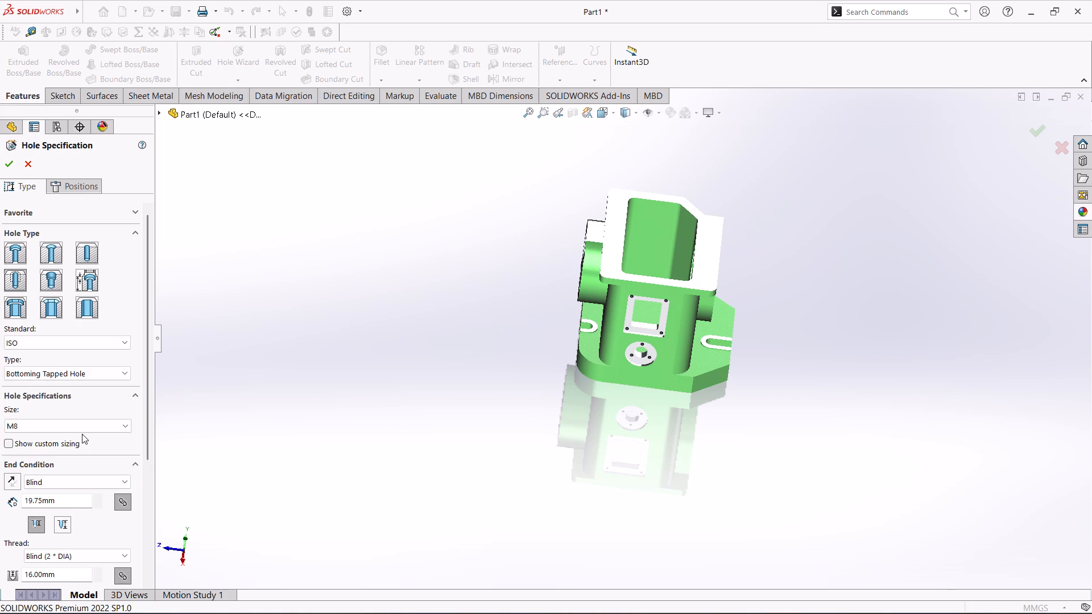
scroll(84, 438, down, 1)
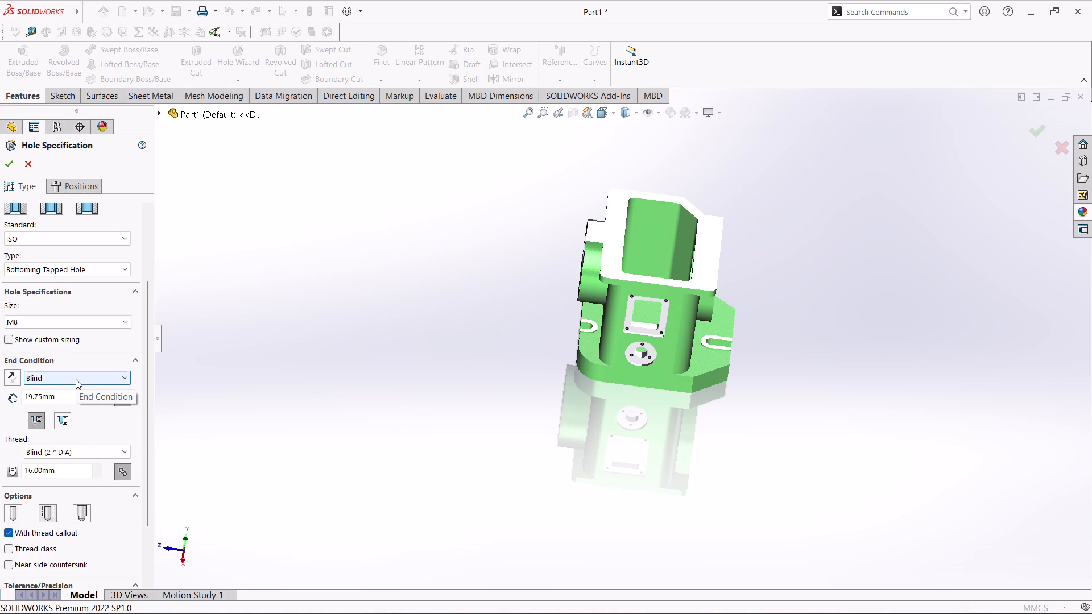
drag(64, 400, 64, 400)
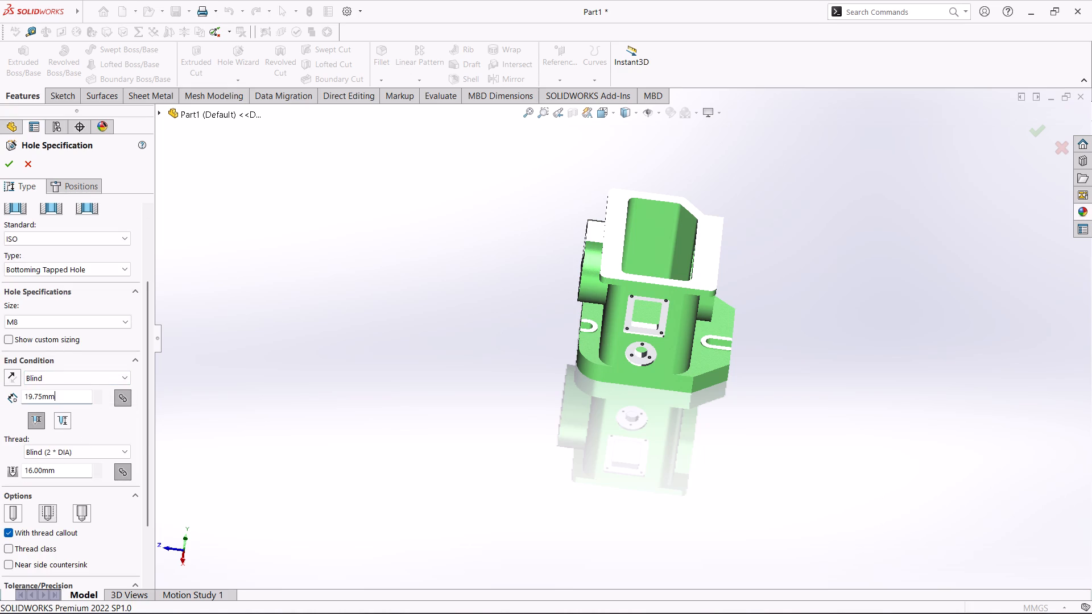
drag(64, 400, 0, 410)
text(13)
key(Return)
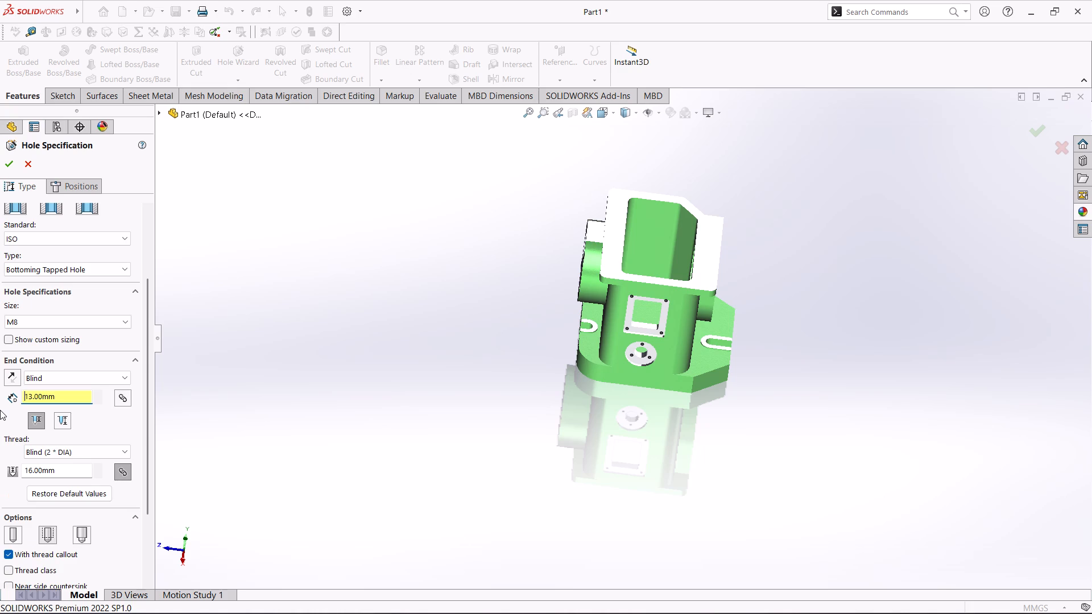
drag(61, 469, 2, 475)
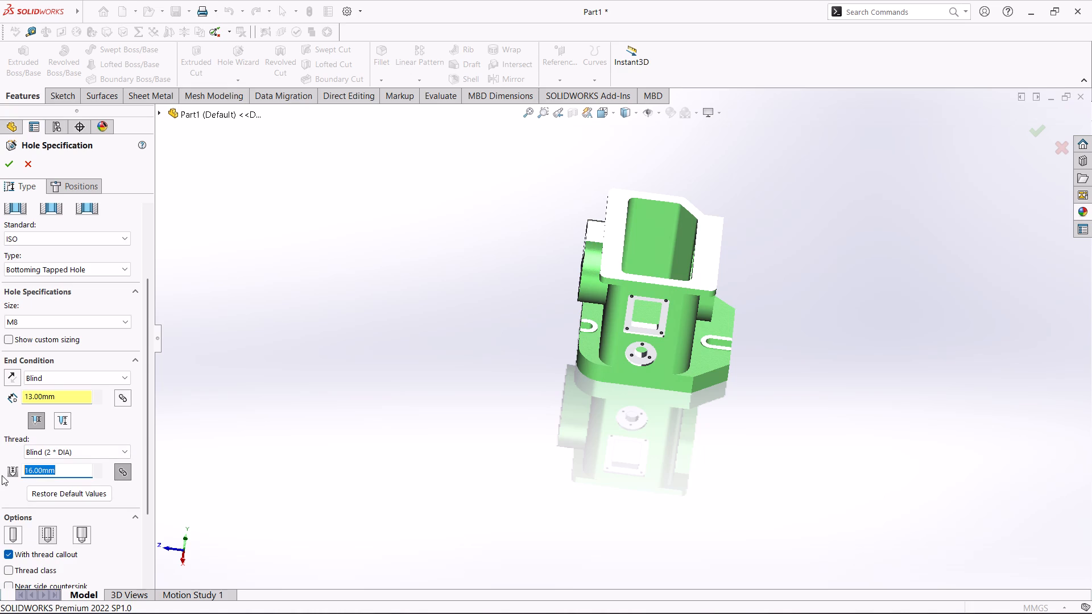
key(8)
key(Return)
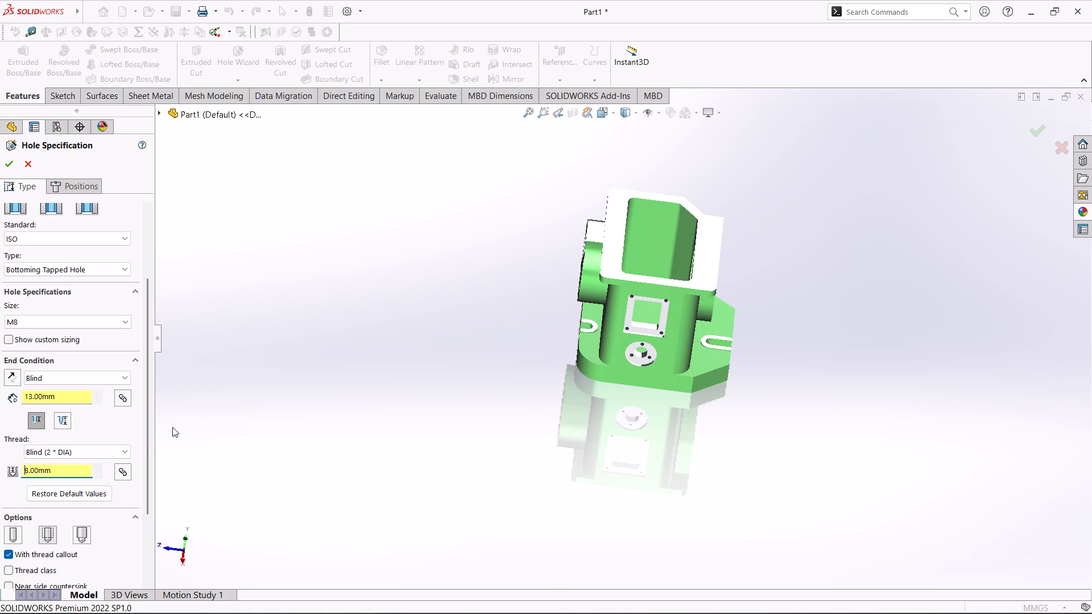
Position the holes on the housing's rim face and sketch a horizontal centerline about 142 mm long on the rim side farthest from the origin.
click(81, 187)
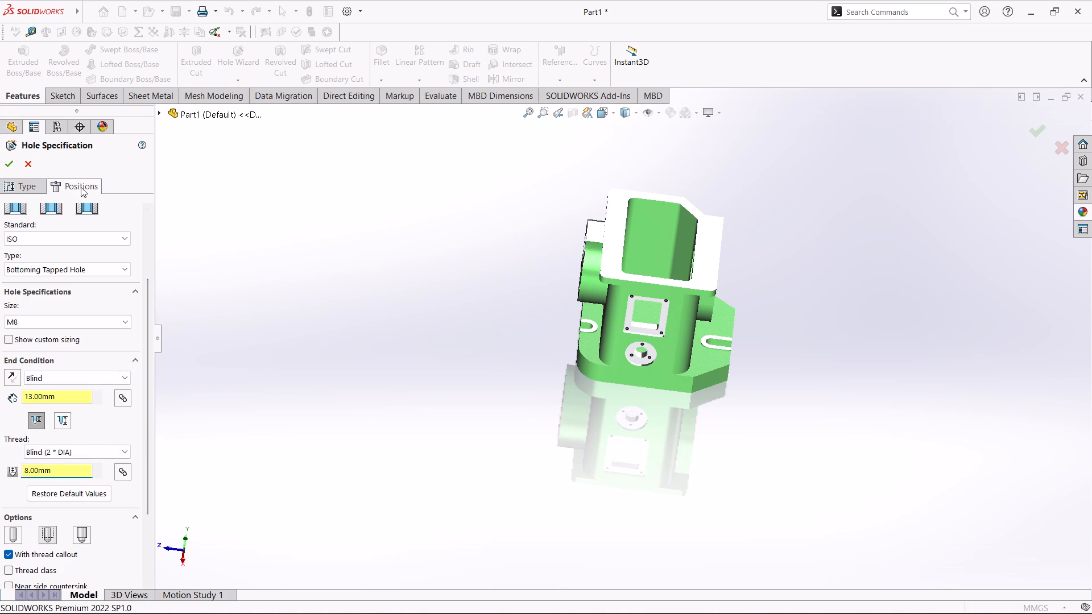
click(610, 251)
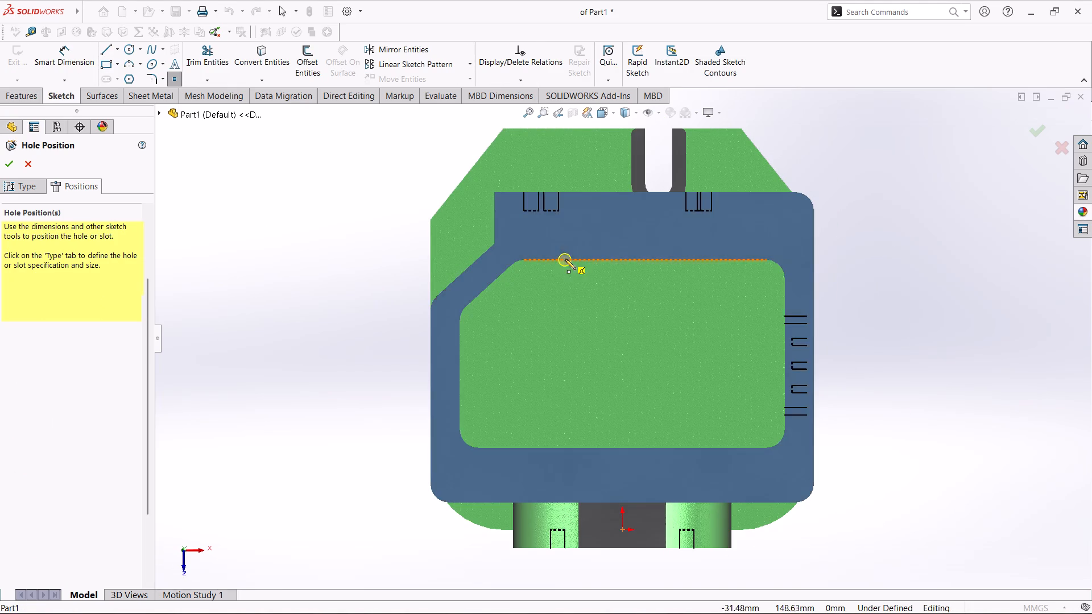
click(119, 53)
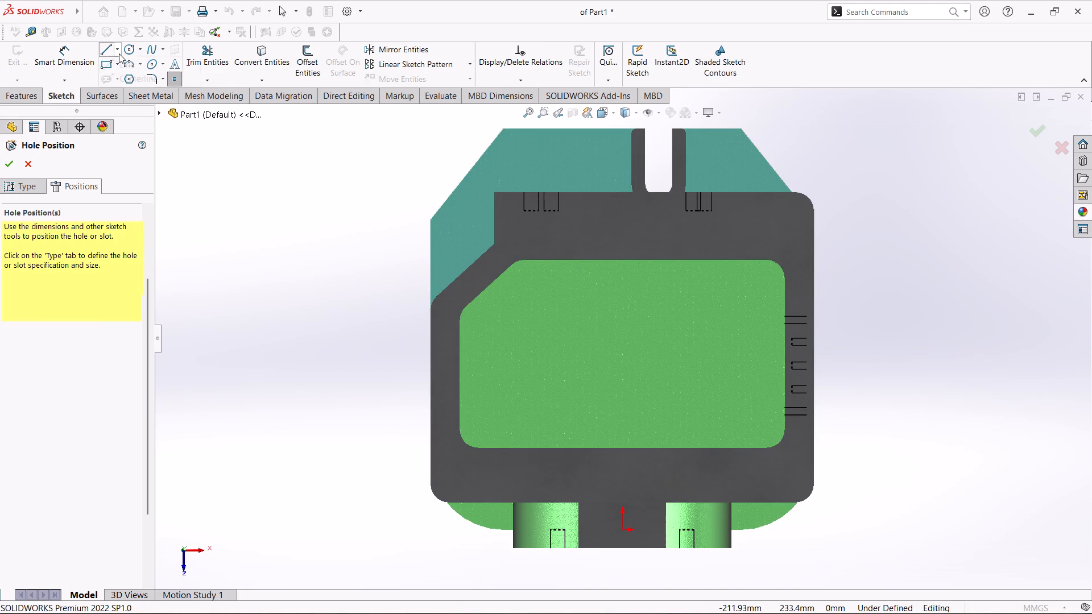
click(133, 81)
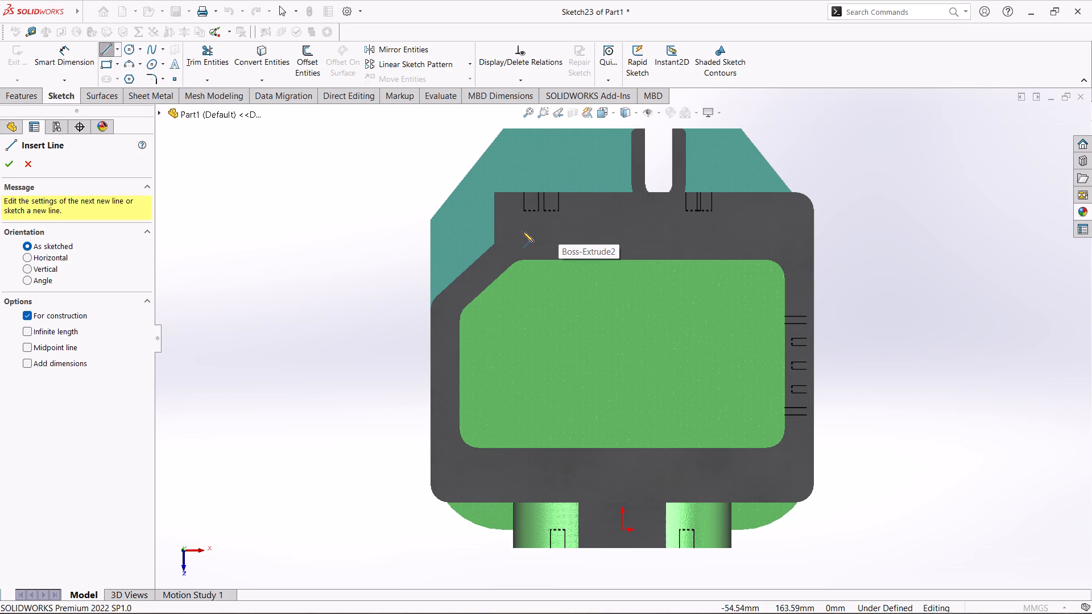
click(523, 231)
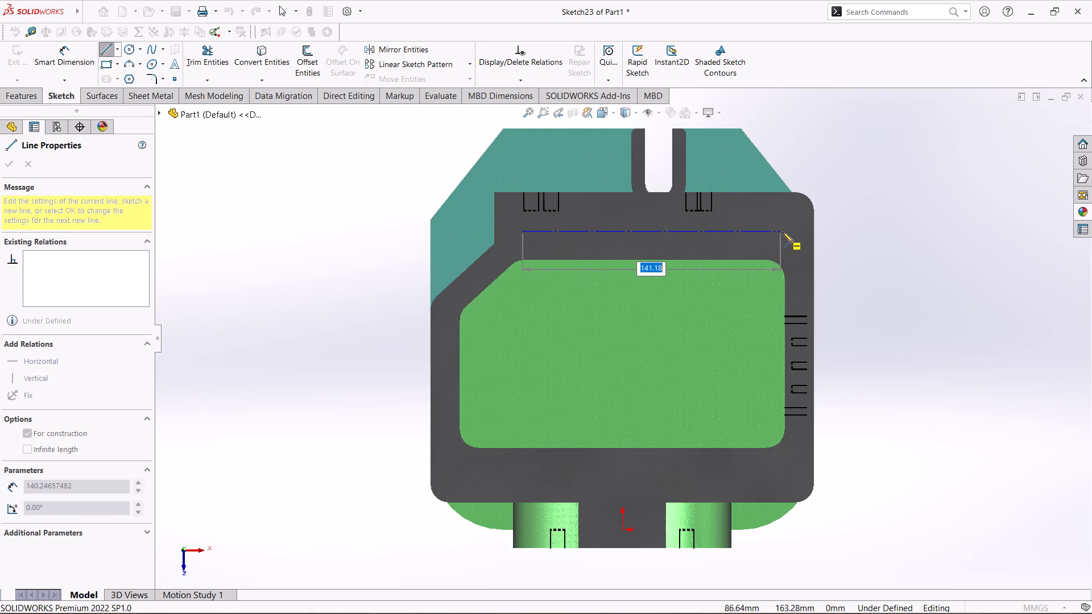
click(783, 232)
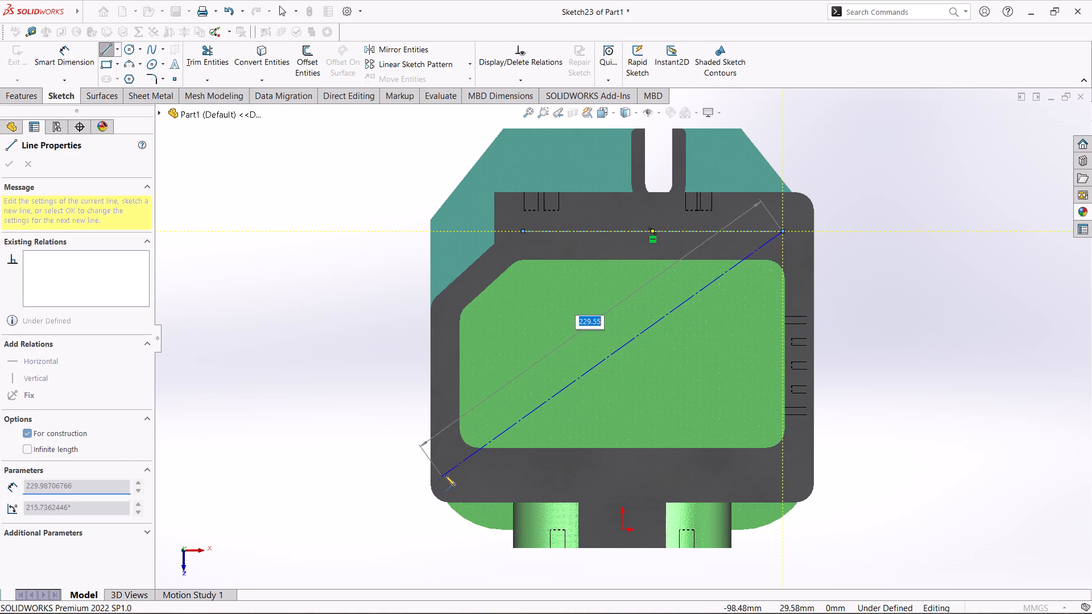
key(Escape)
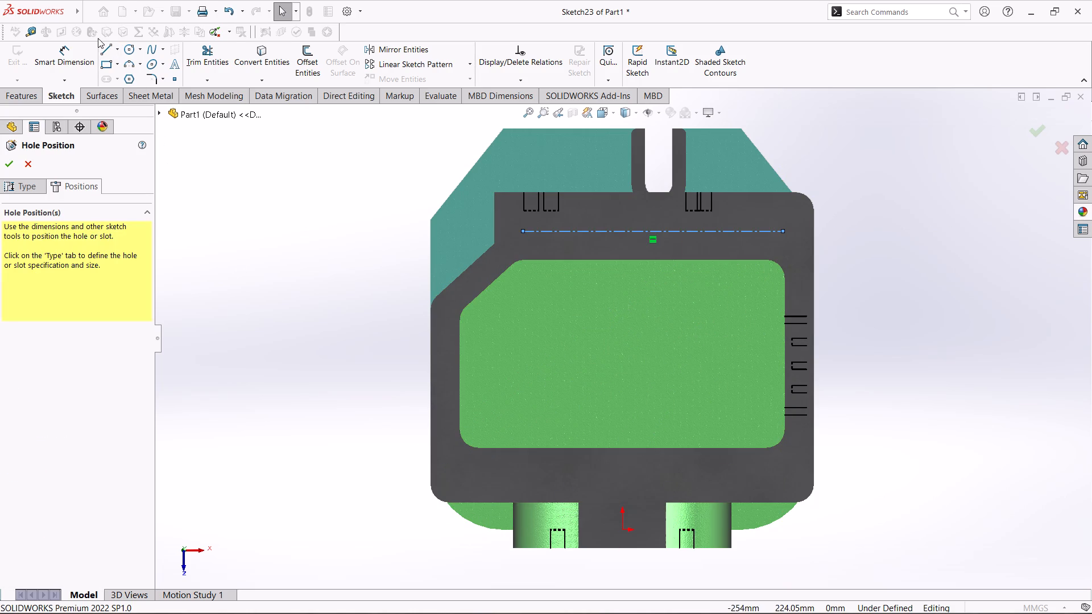
Sketch a second, longer horizontal centerline along the rim side nearest the origin.
click(122, 52)
click(119, 51)
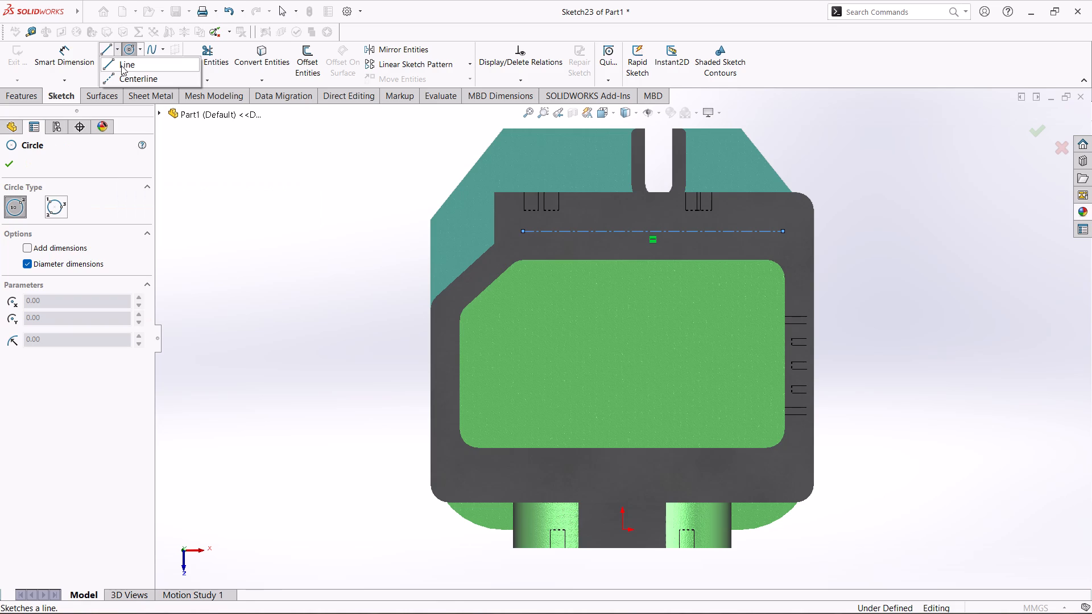
click(127, 78)
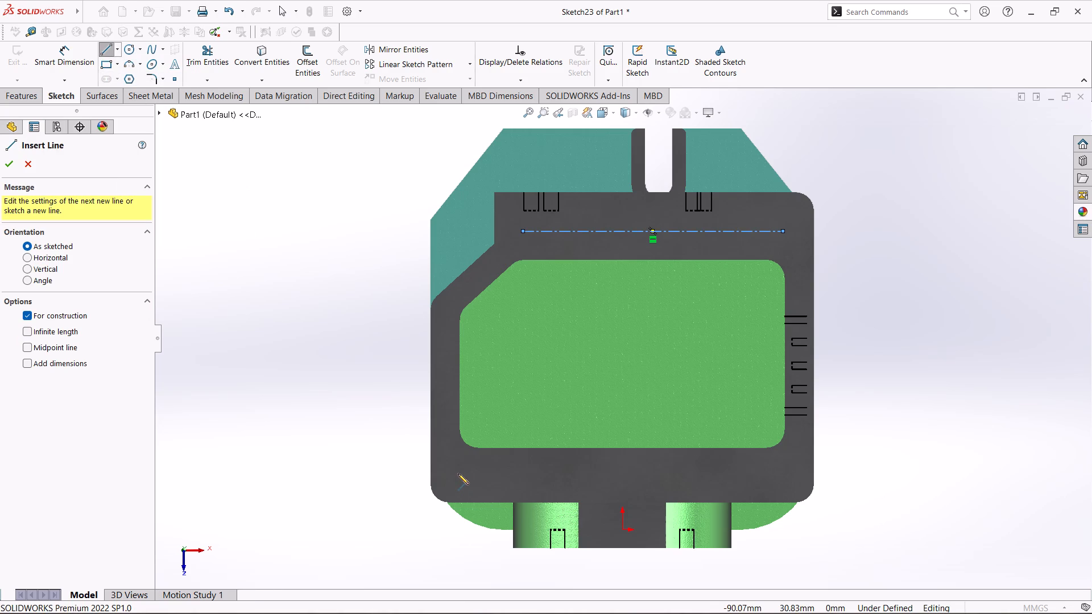
click(458, 474)
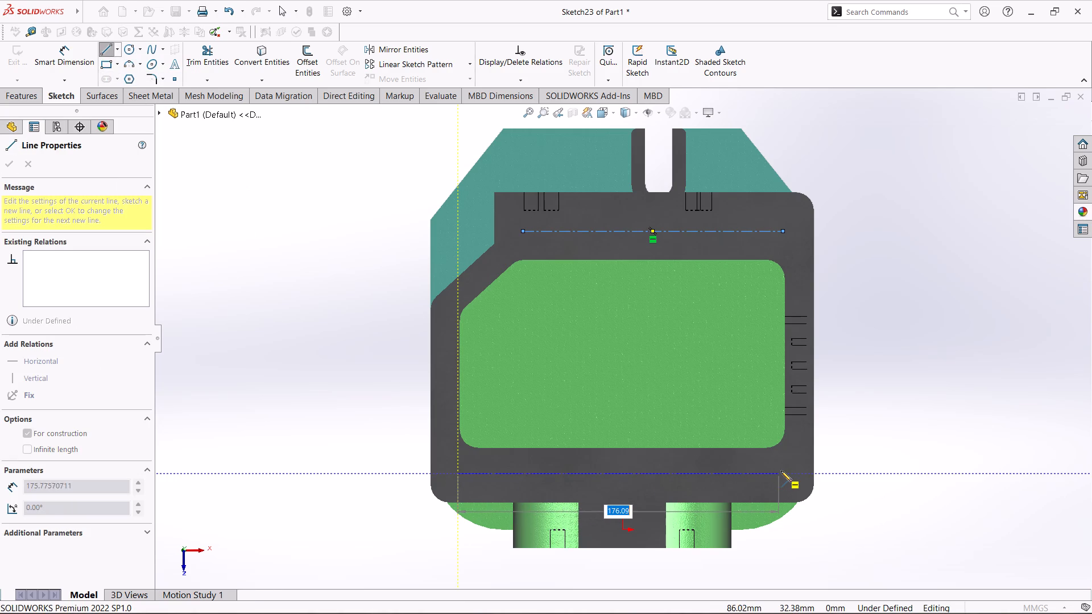
click(783, 471)
key(Escape)
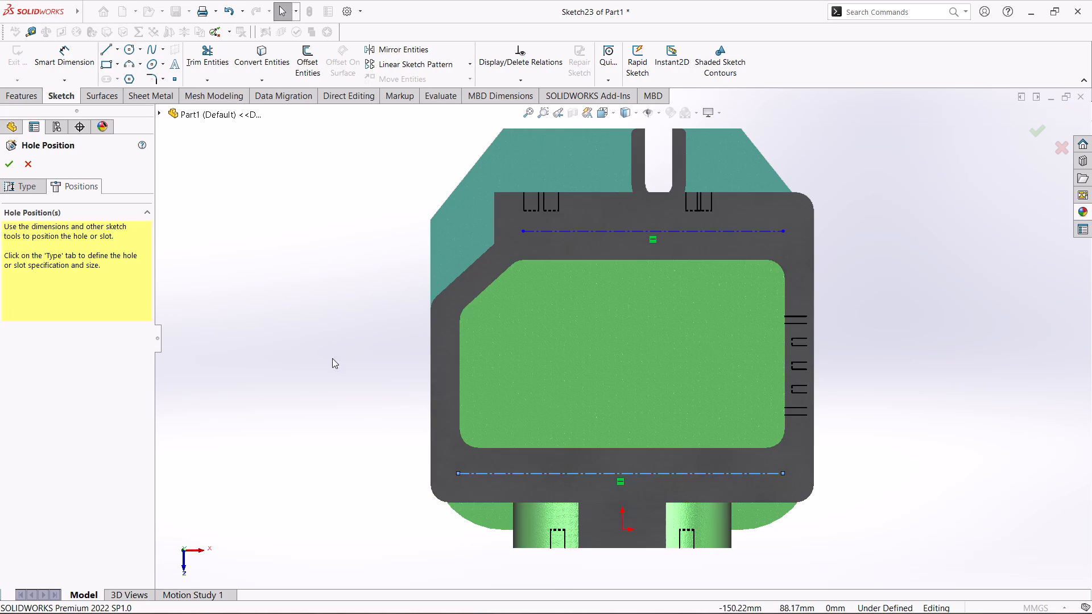
Sketch a vertical centerline about 177 mm long from the origin across both horizontal centerlines.
click(119, 47)
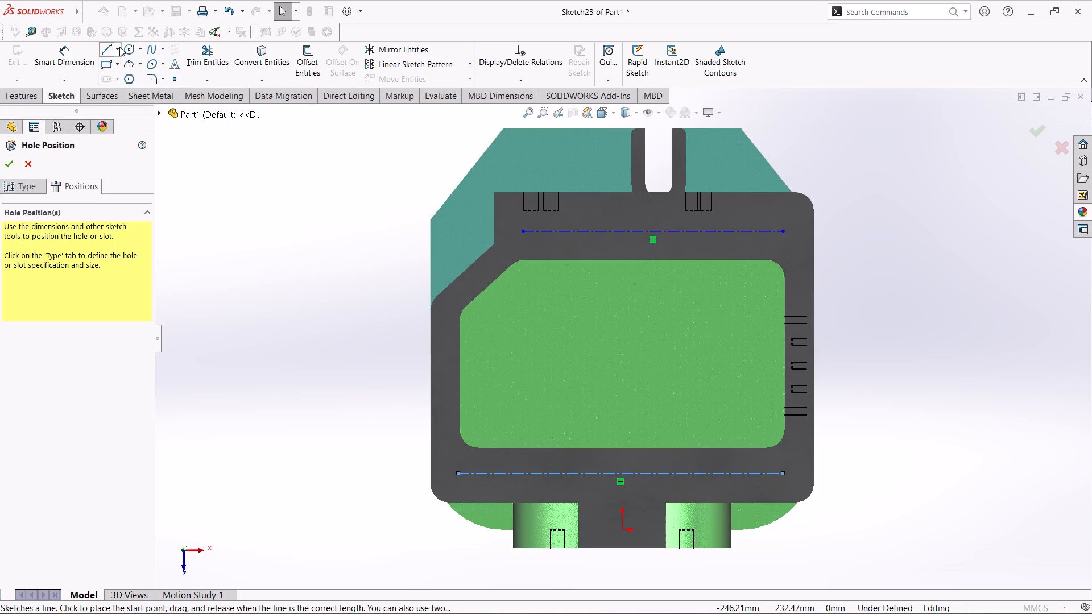
click(123, 81)
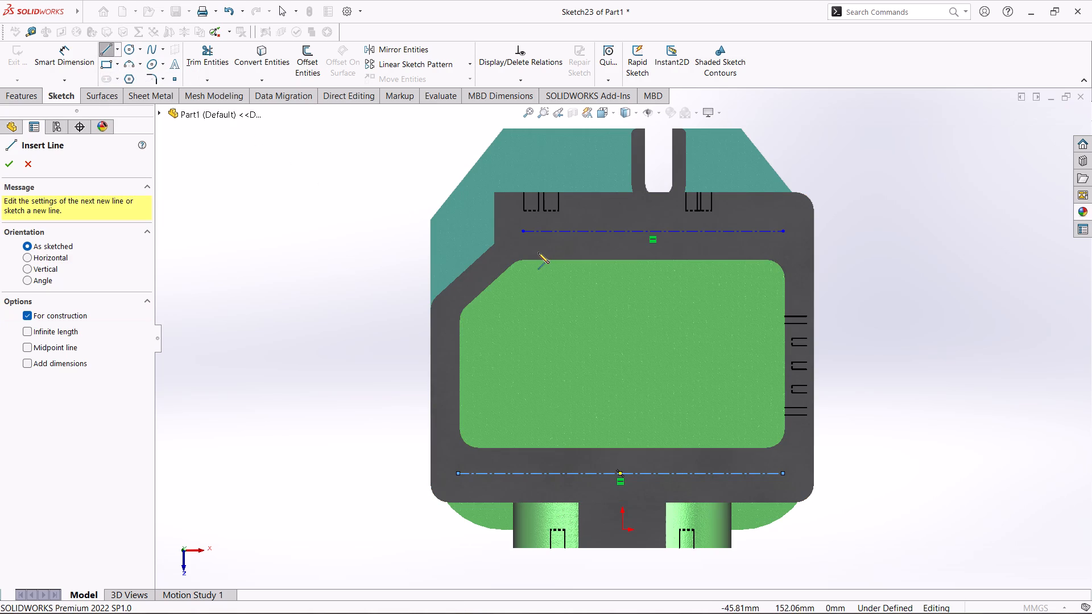
click(625, 529)
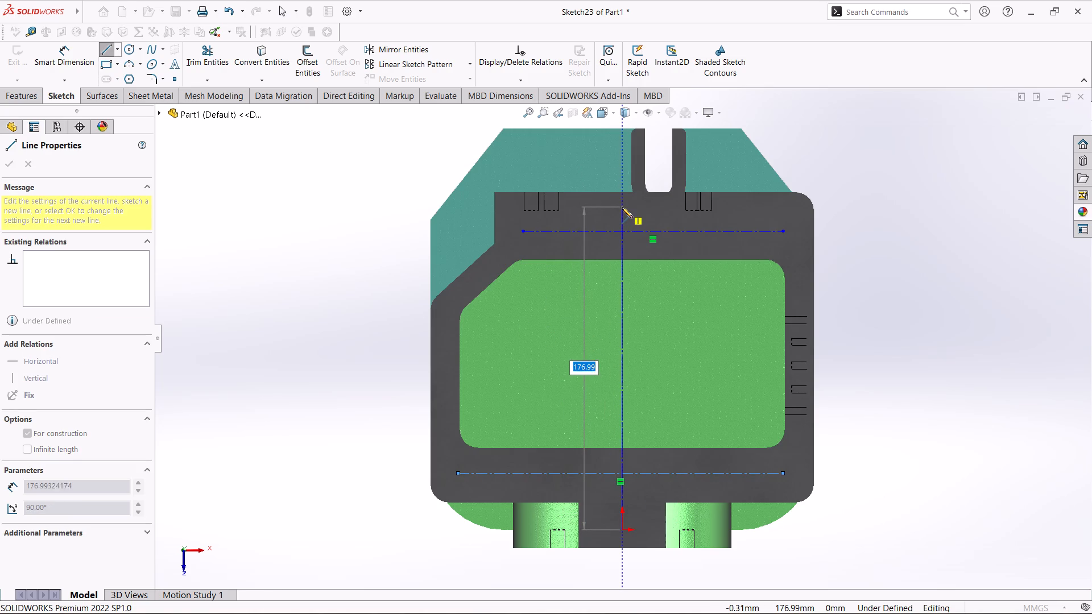
click(622, 207)
key(Escape)
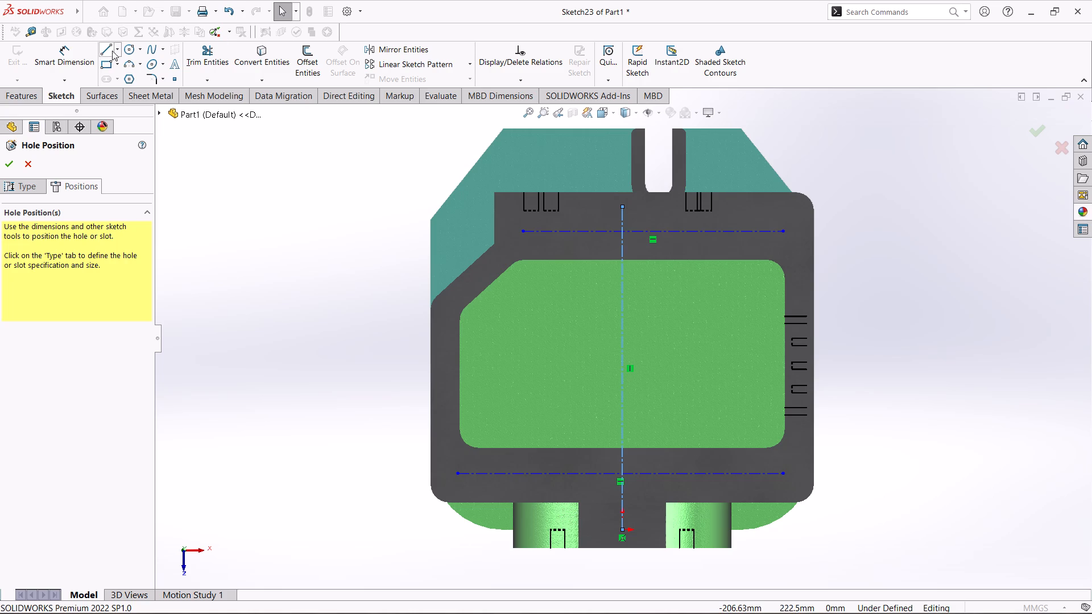
Dimension the distance between the two horizontal centerlines as 142 mm.
click(65, 53)
click(712, 232)
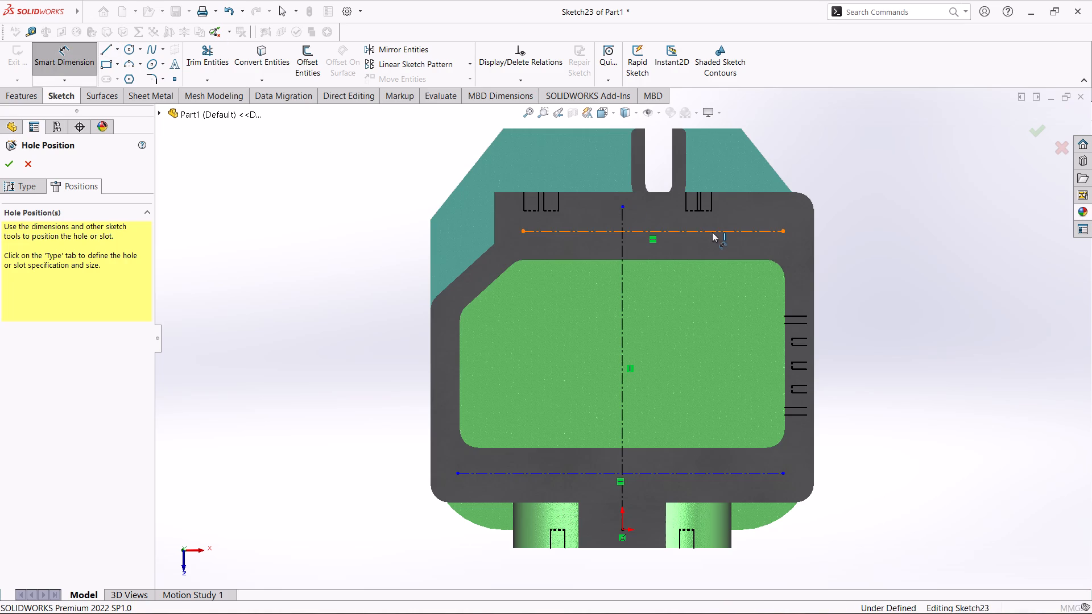
click(751, 475)
click(704, 373)
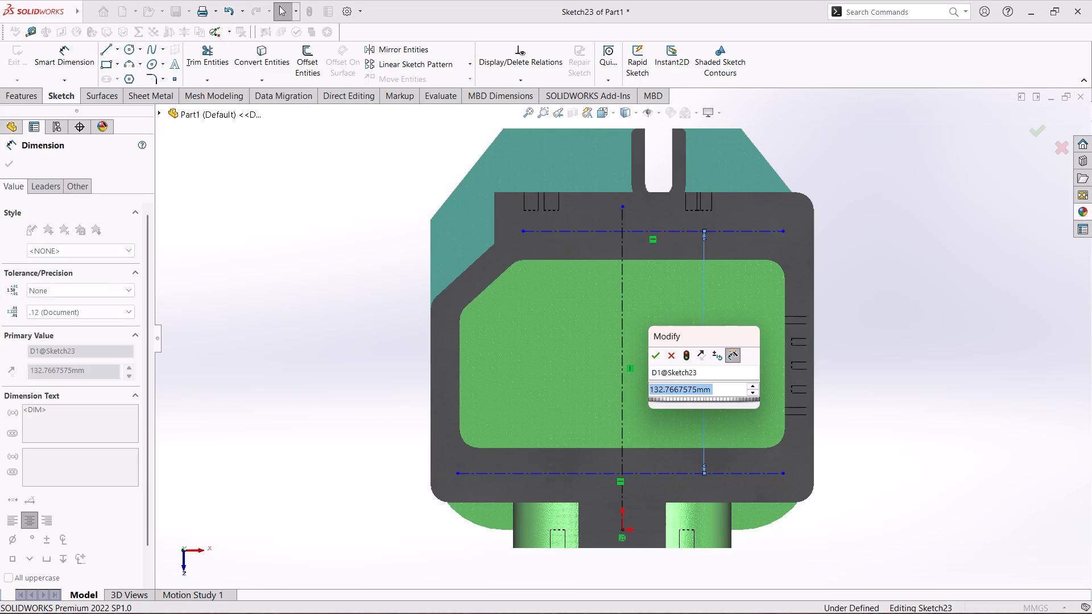
text(14)
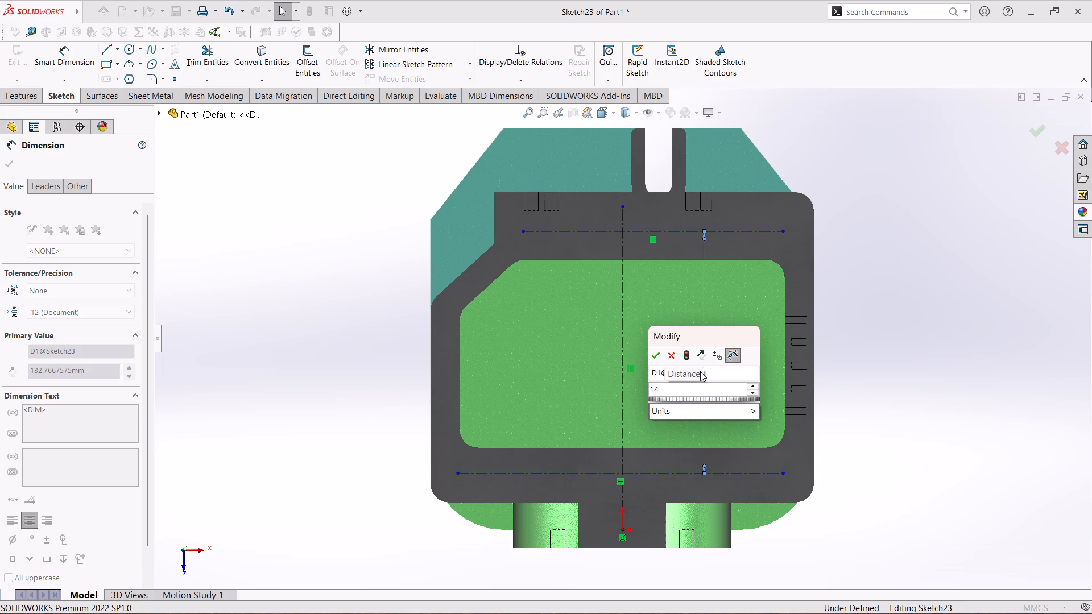
key(2)
key(Return)
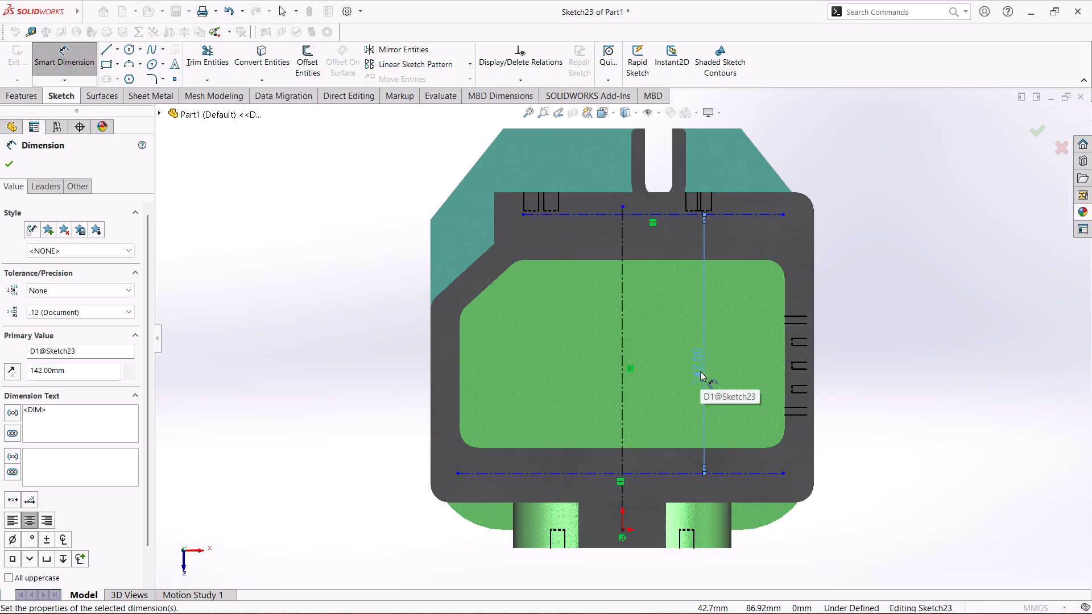
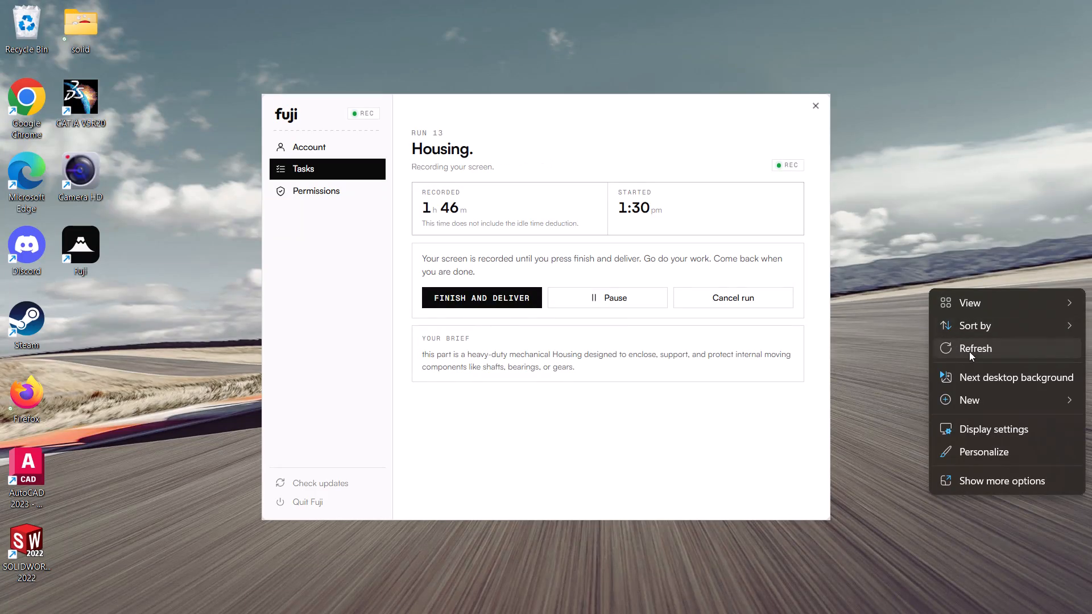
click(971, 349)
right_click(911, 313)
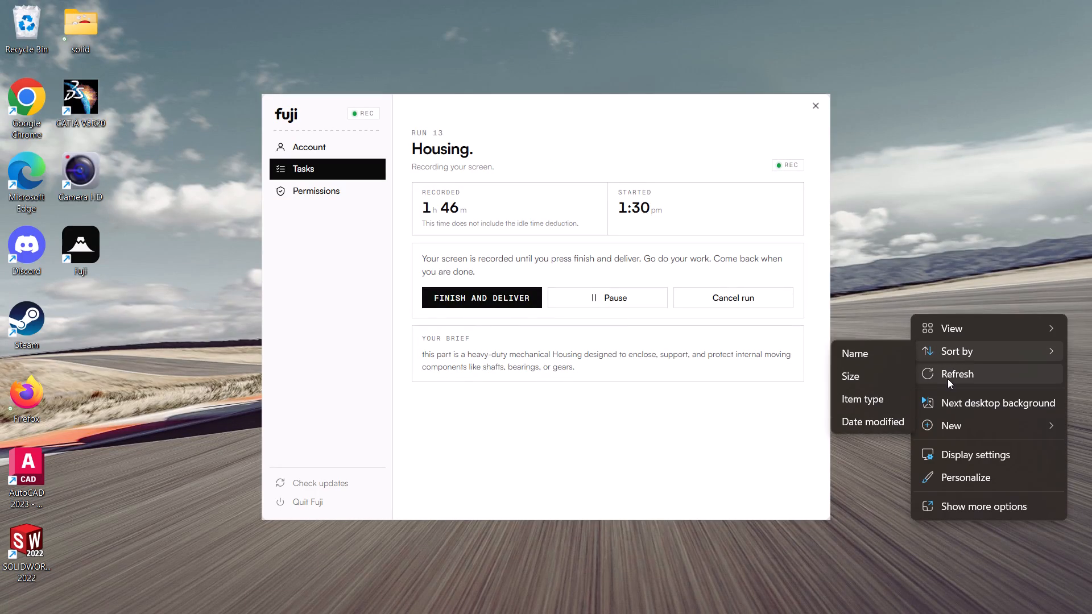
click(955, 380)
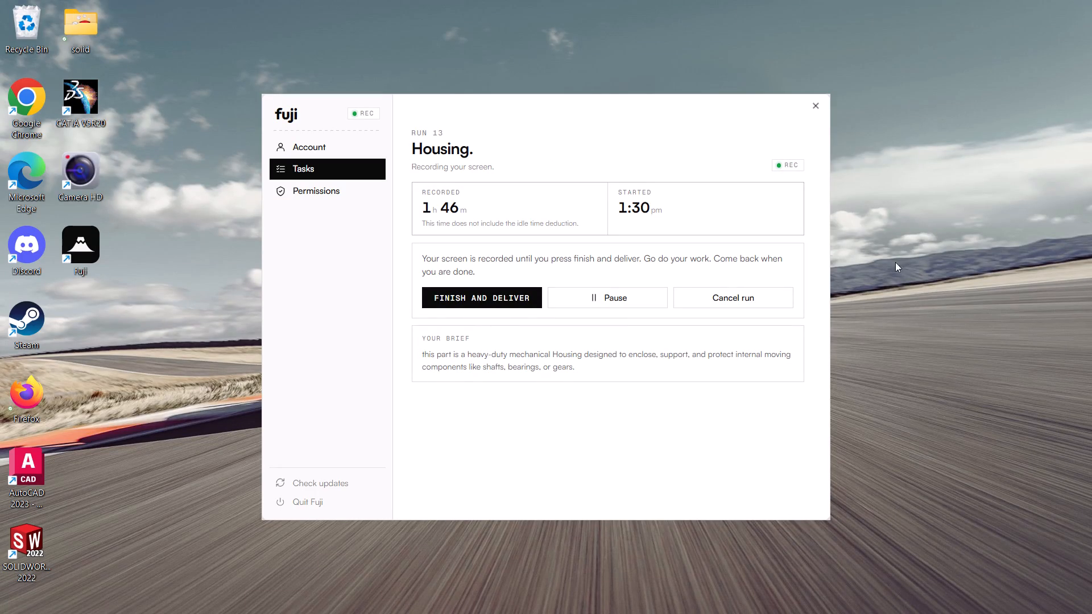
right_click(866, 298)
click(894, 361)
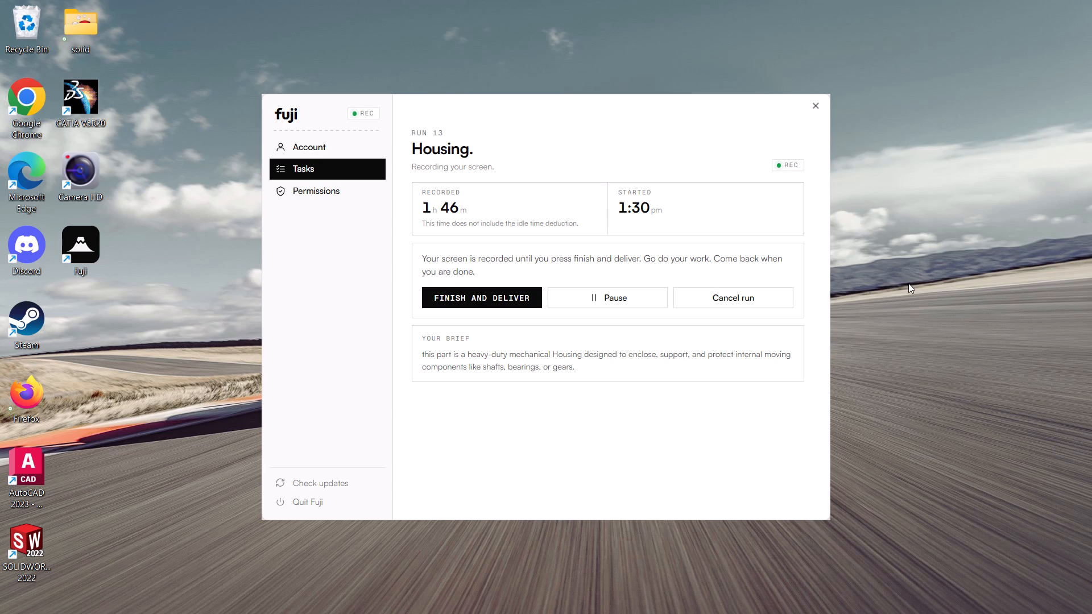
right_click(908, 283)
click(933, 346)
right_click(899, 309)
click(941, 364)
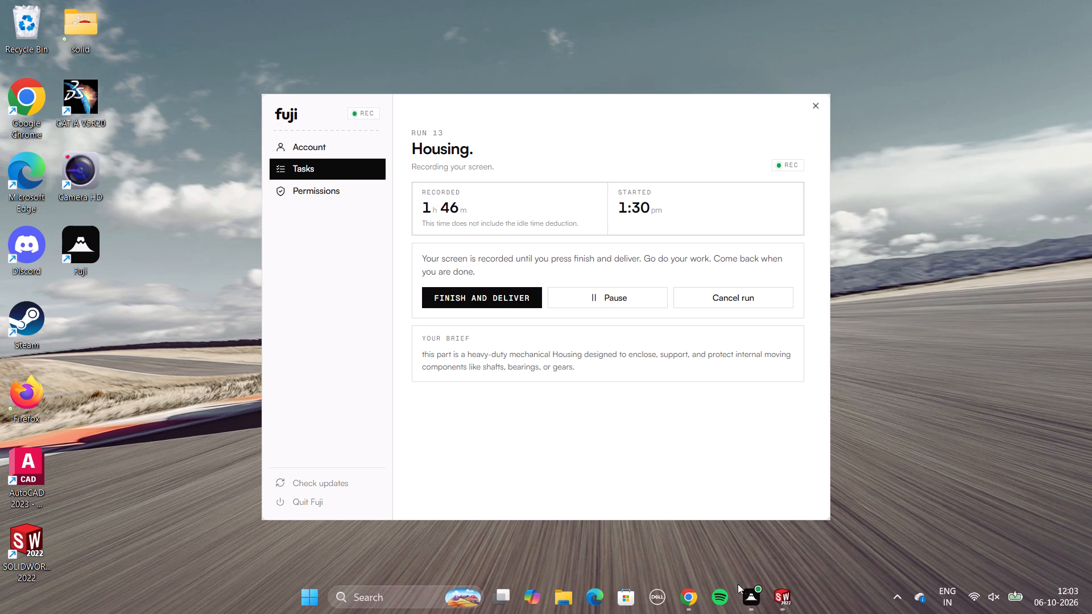
Switch to SOLIDWORKS and dimension the horizontal centerline nearest the origin 16 mm from the rim opening's adjacent edge.
click(788, 604)
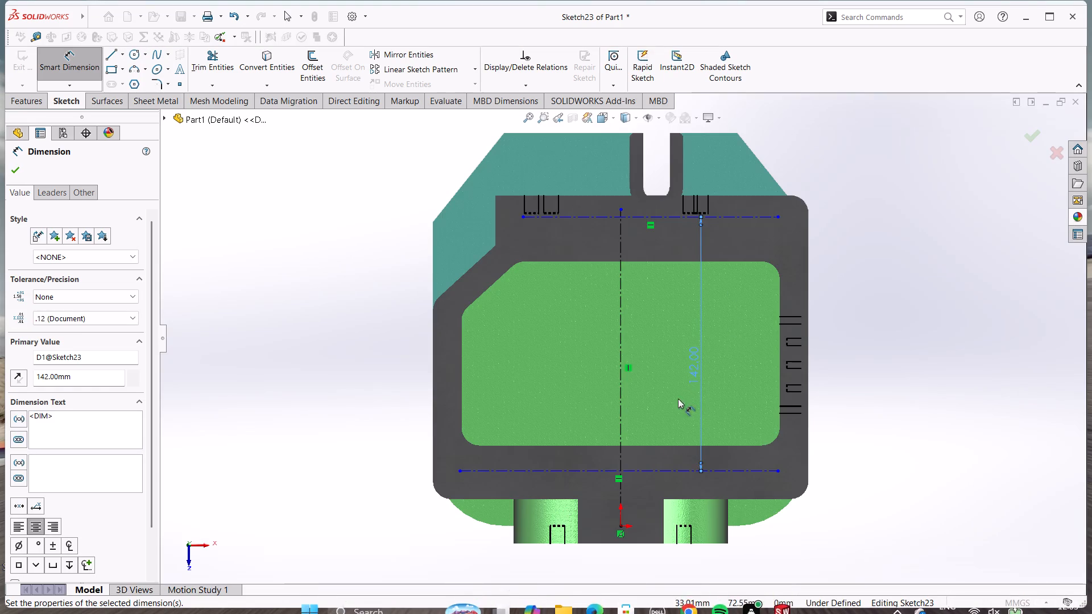
click(680, 445)
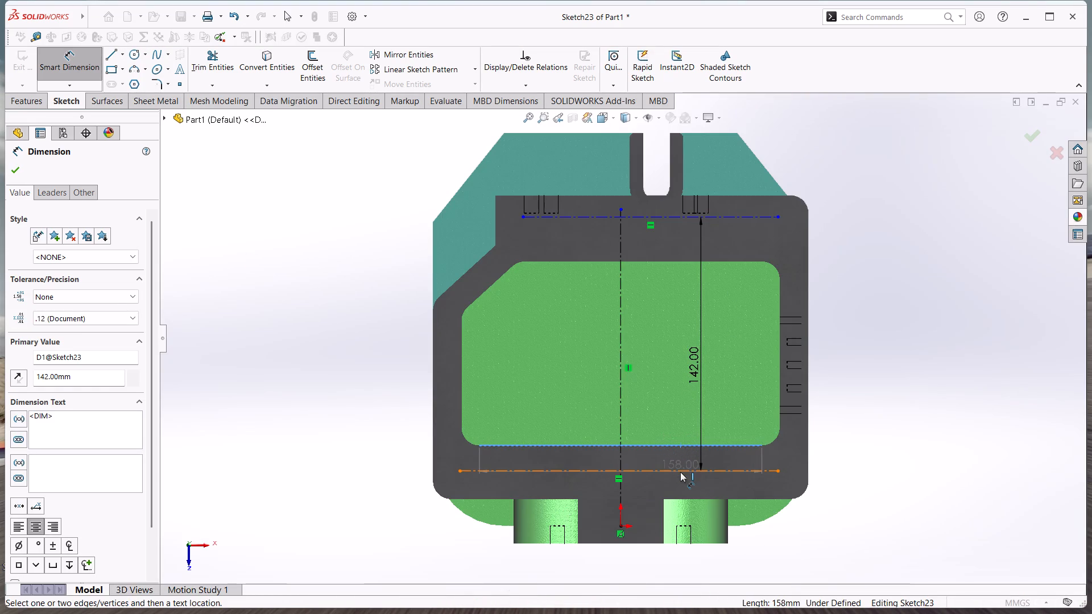
click(680, 472)
click(861, 459)
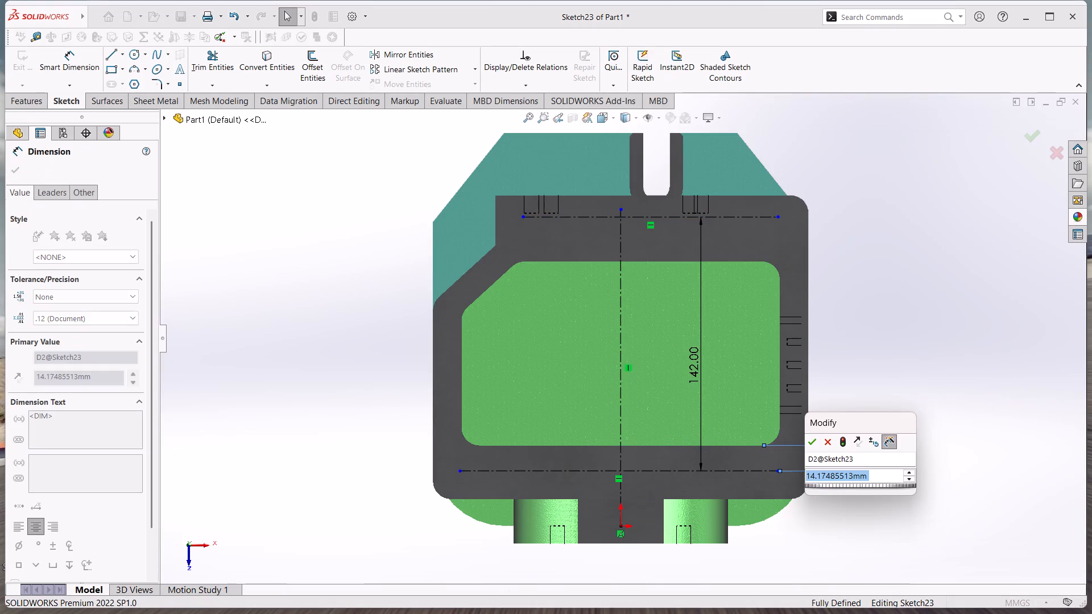
text(16)
key(Return)
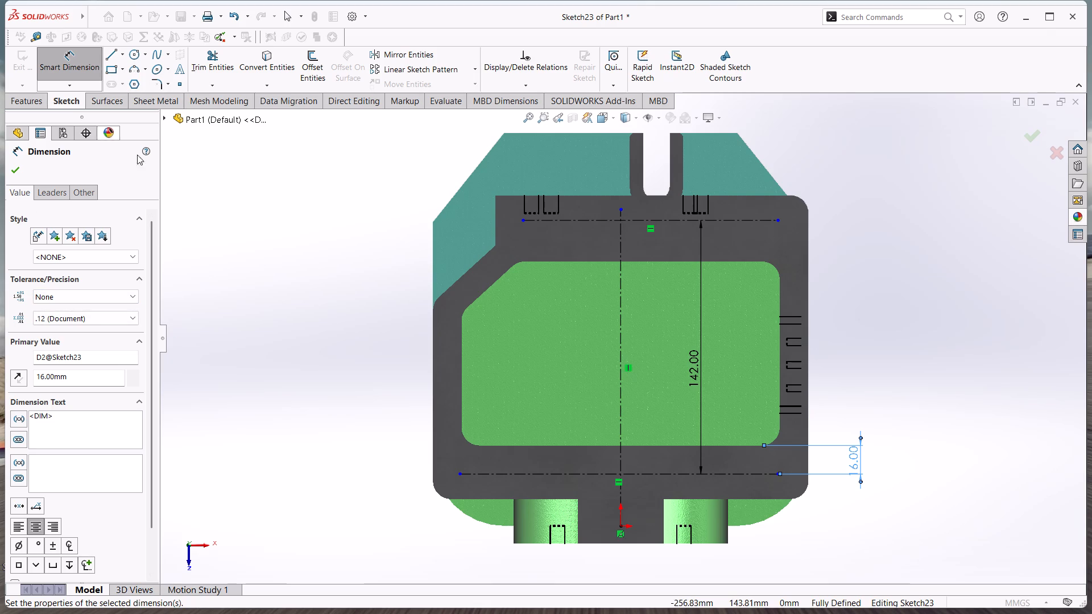
Place four M8 tapped holes on the centerline nearest the origin, two at its endpoints and two between, and finish the feature.
click(183, 79)
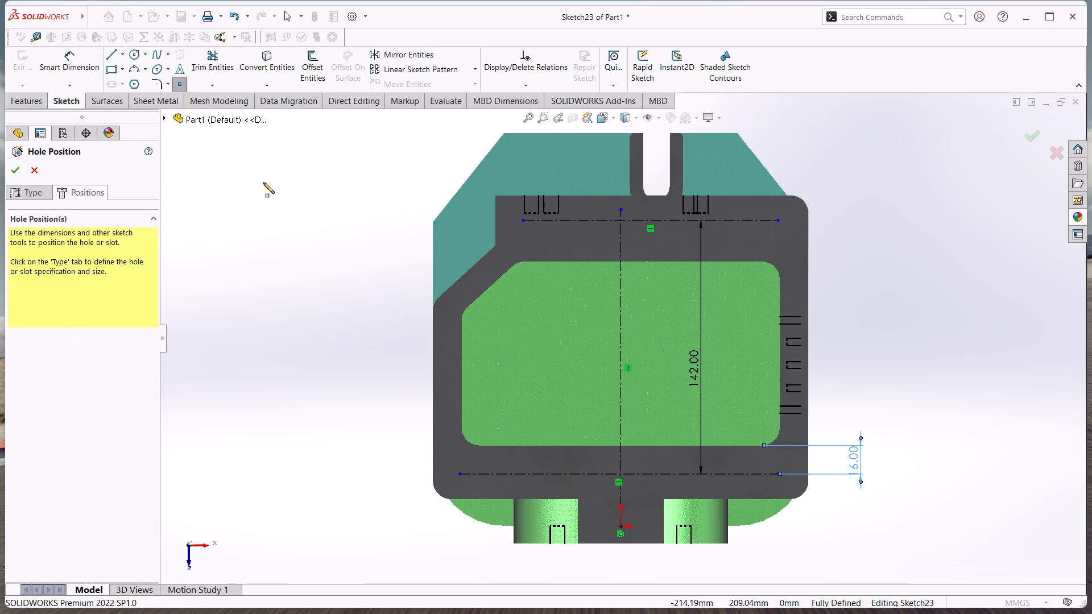
click(574, 474)
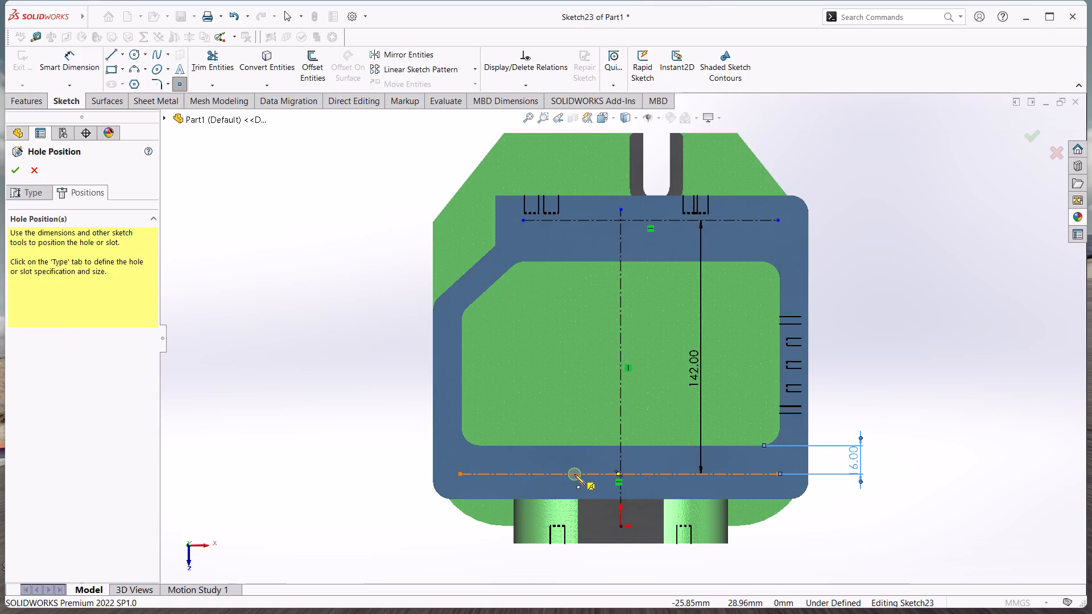
click(669, 475)
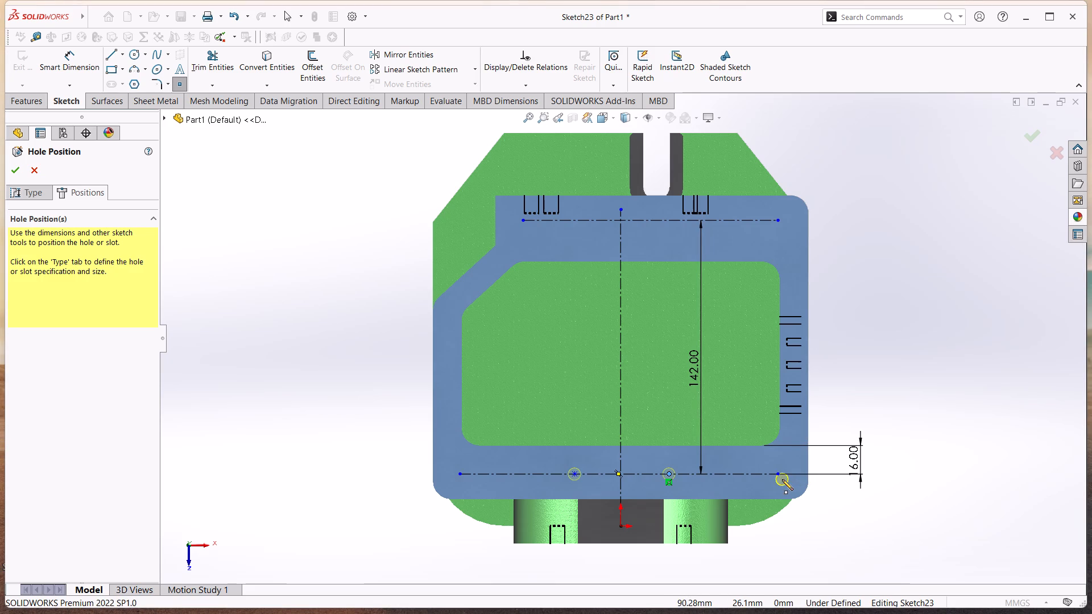
click(778, 474)
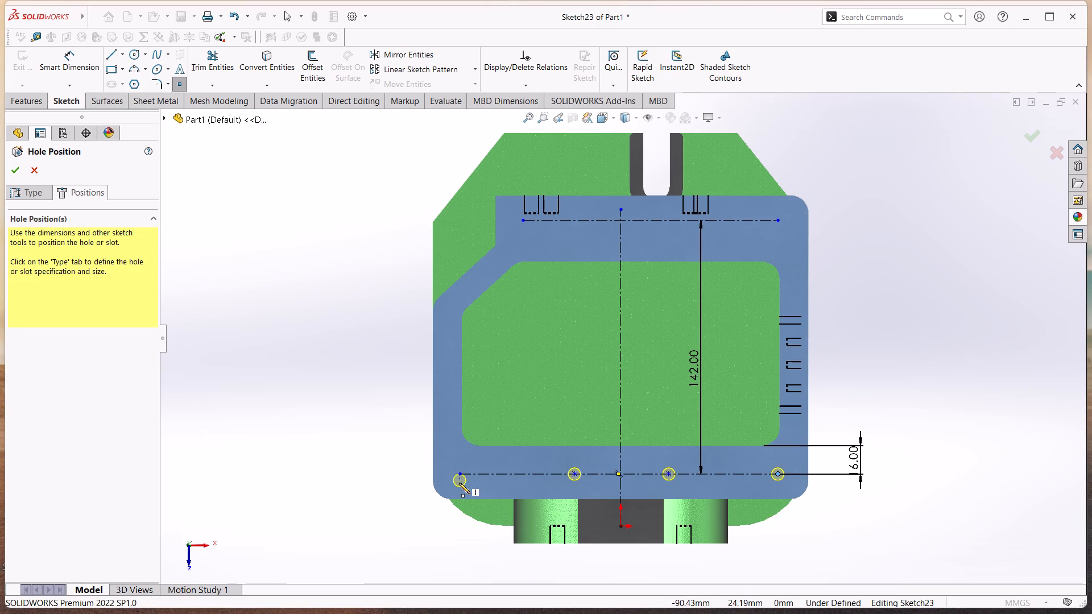
click(461, 476)
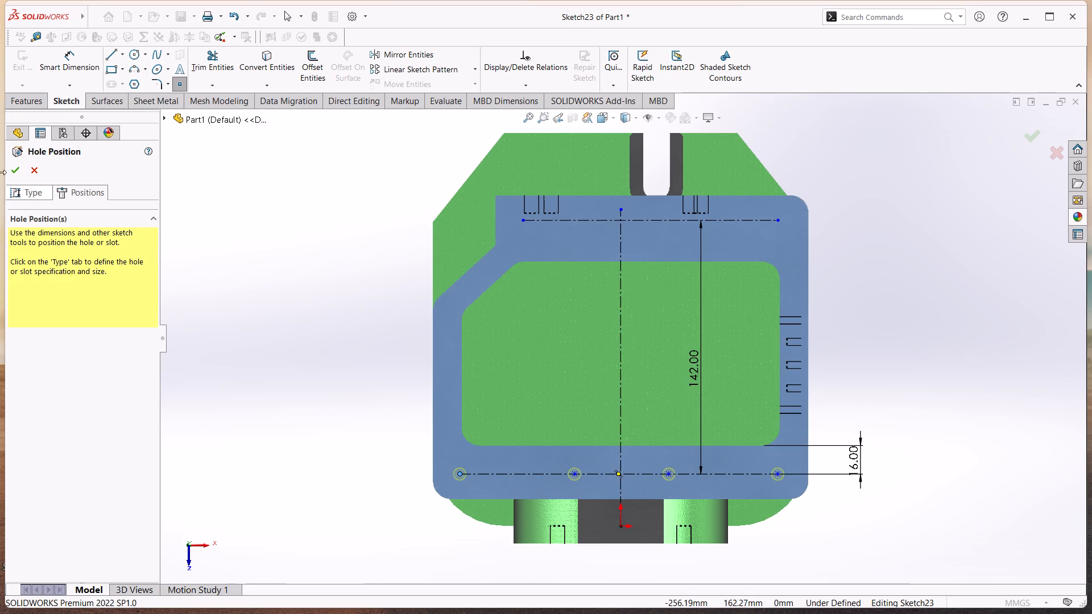
click(17, 175)
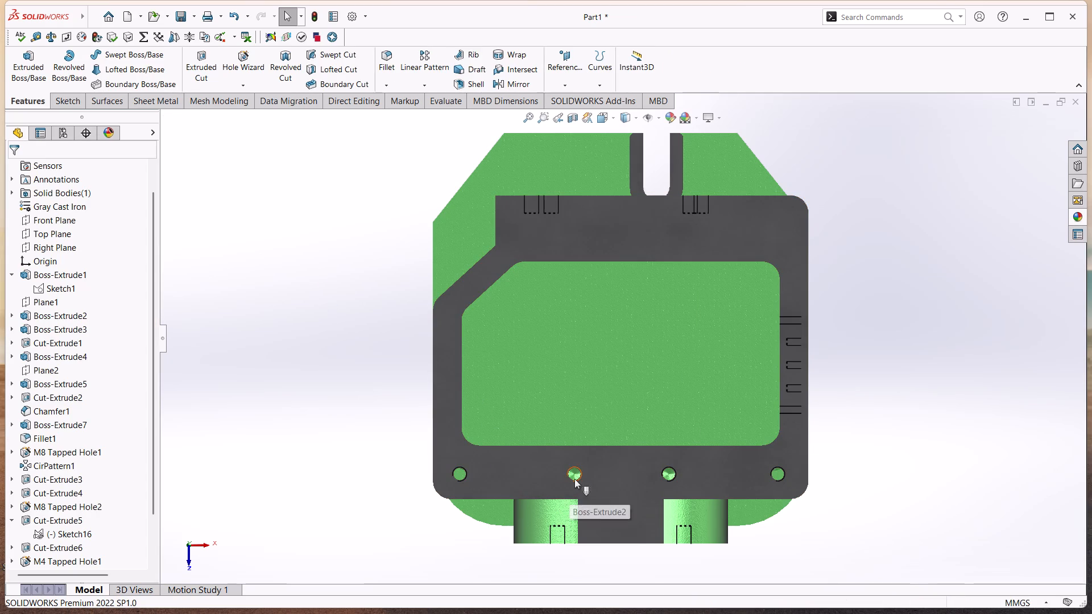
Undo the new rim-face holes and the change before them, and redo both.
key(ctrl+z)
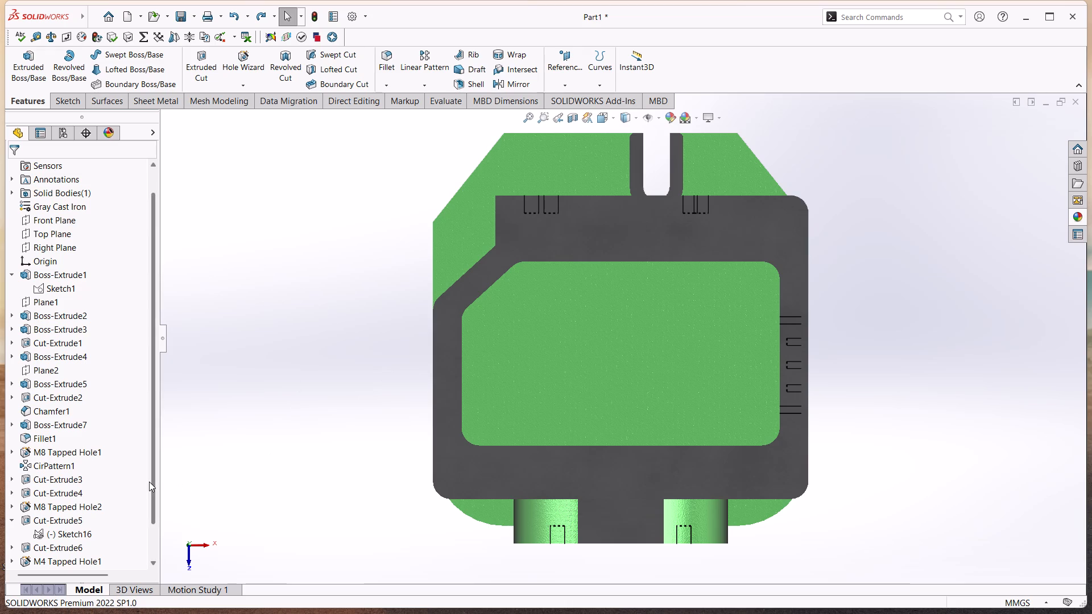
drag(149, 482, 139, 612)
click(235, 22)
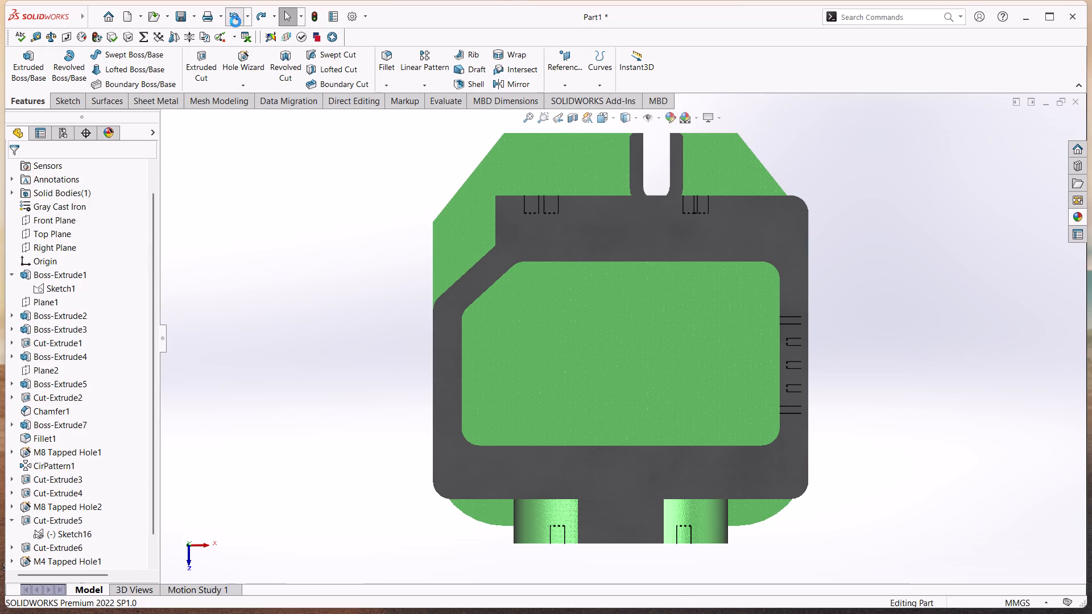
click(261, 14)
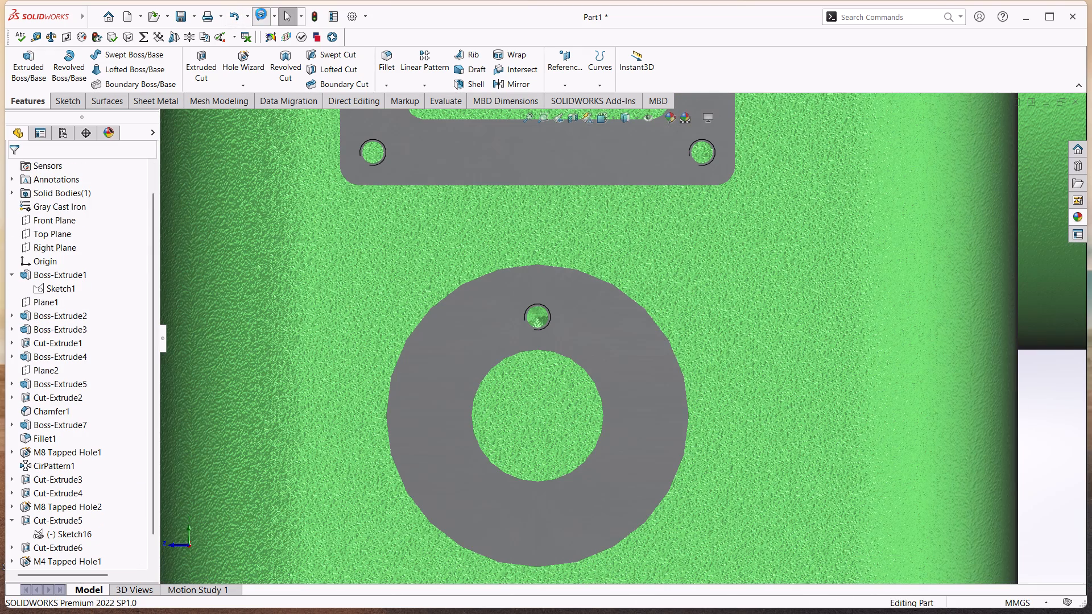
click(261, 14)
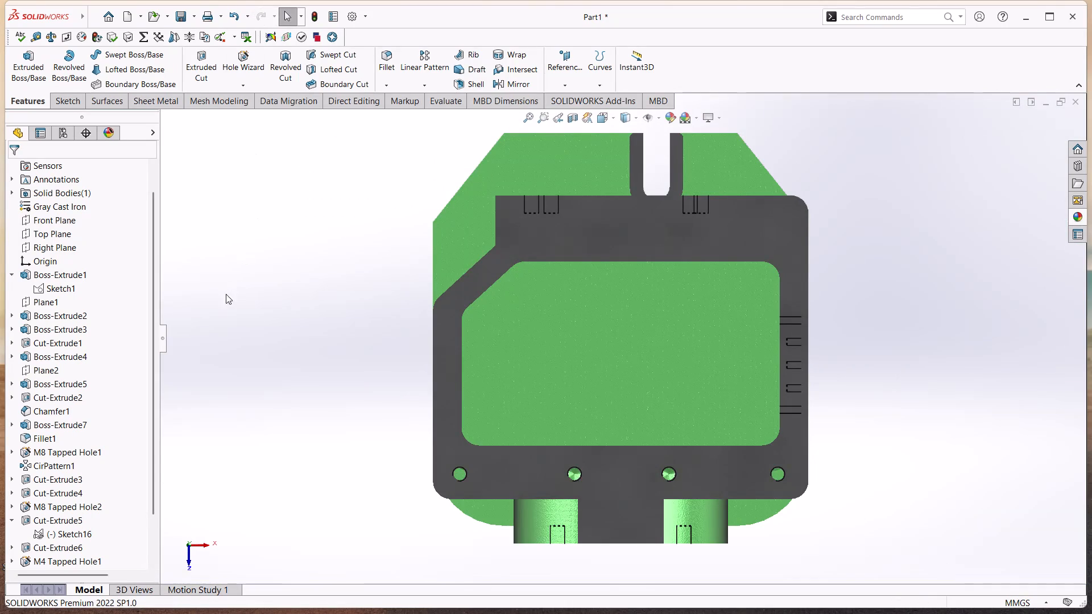
Find M8 Tapped Hole3 in the feature tree and reopen its hole positions for editing.
drag(156, 476, 172, 609)
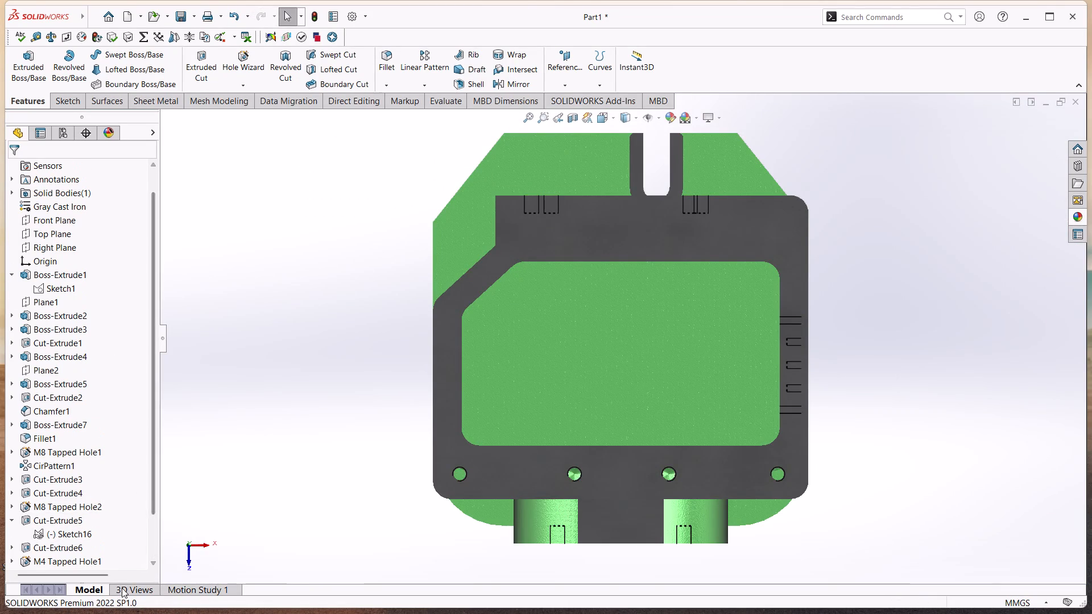
click(98, 565)
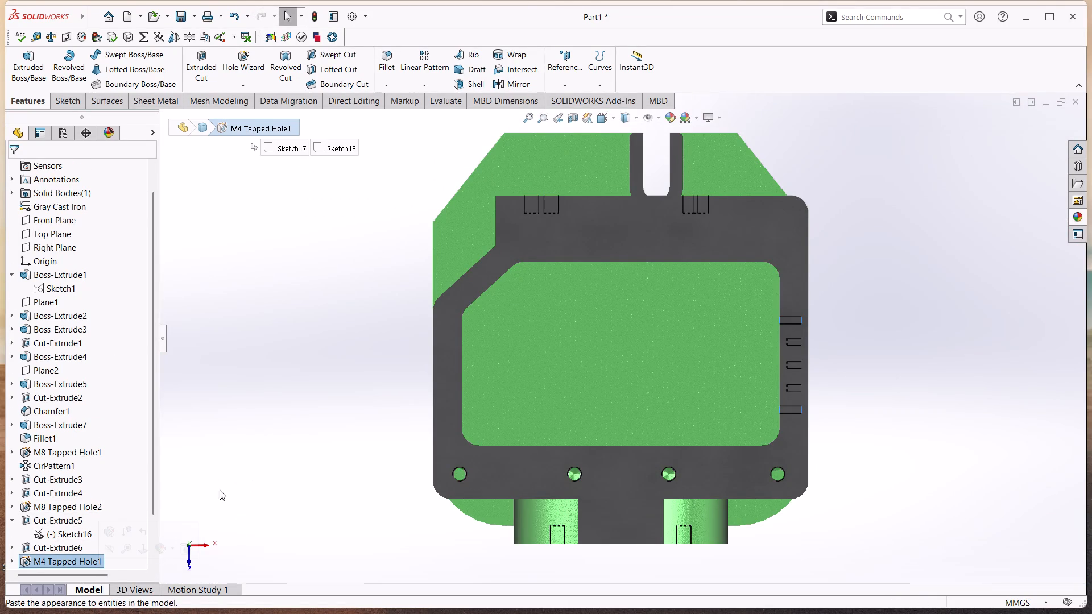
right_click(241, 437)
drag(231, 492, 233, 486)
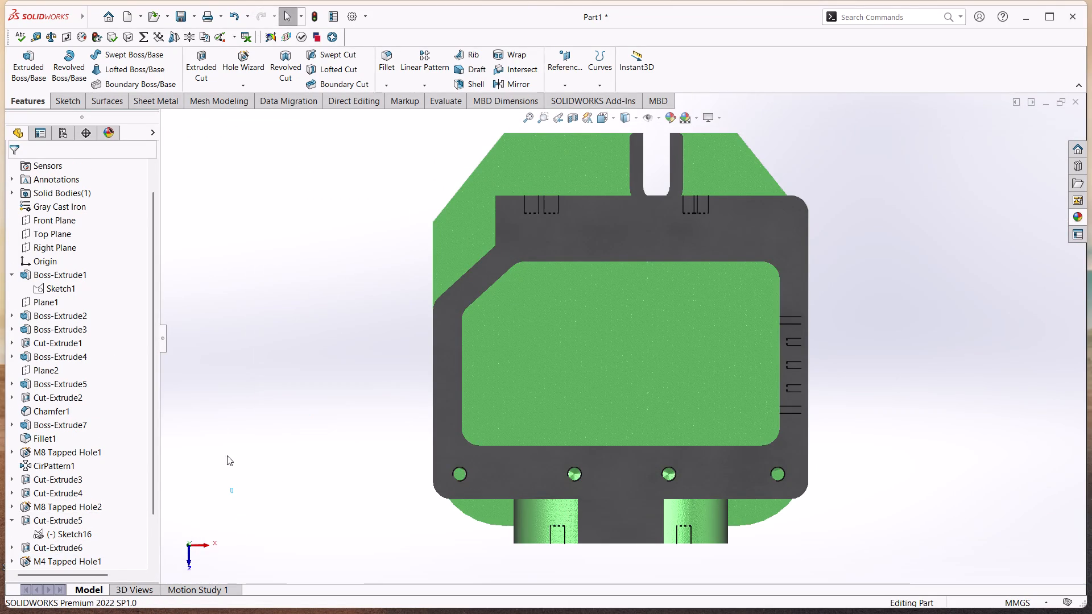
click(216, 310)
drag(154, 509, 154, 513)
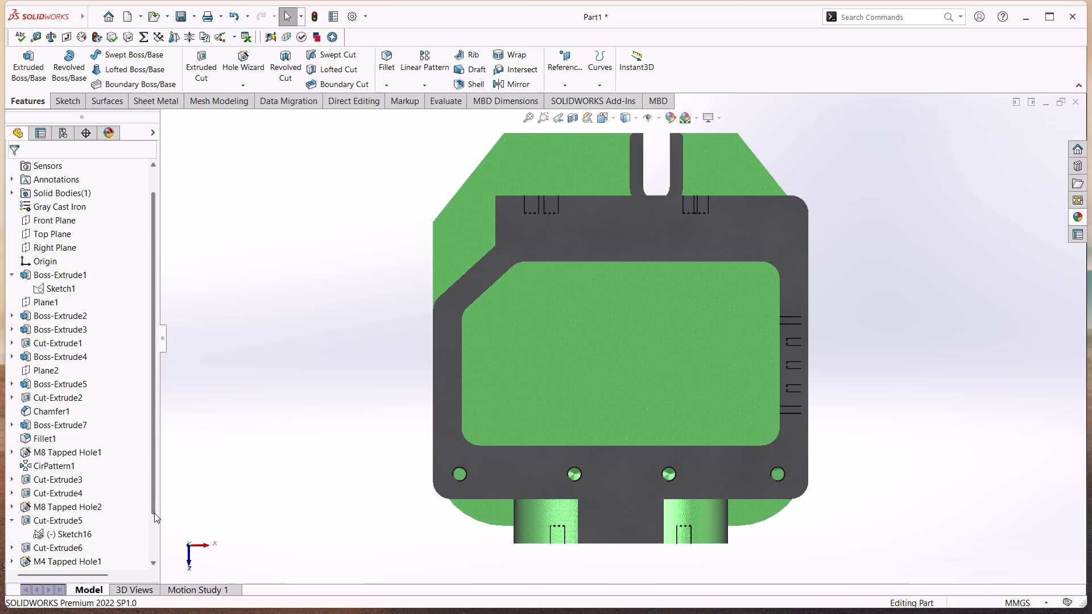
drag(154, 513, 154, 613)
click(10, 564)
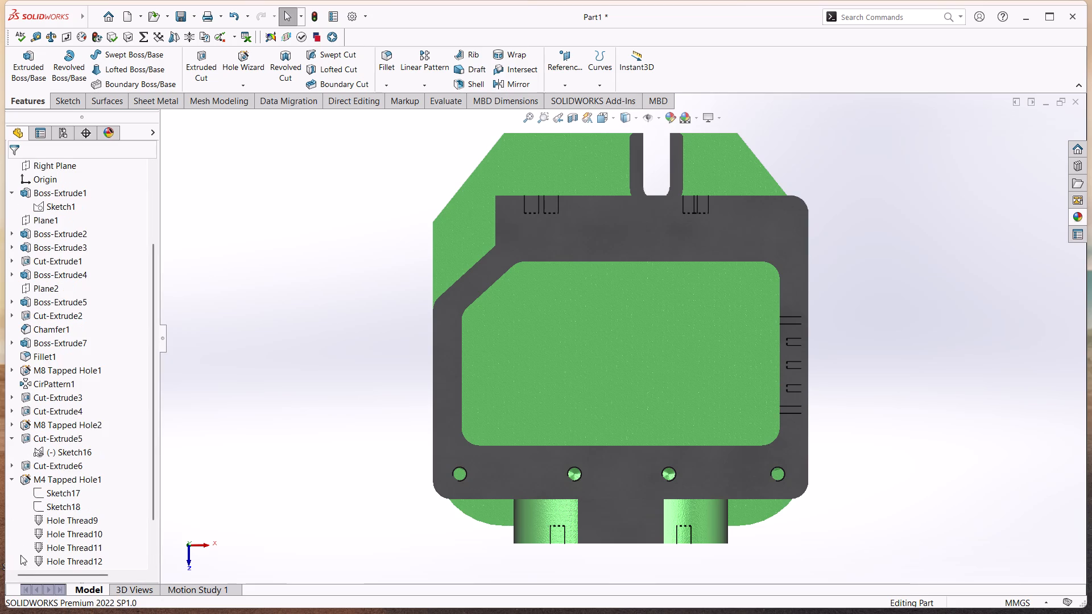
drag(155, 493, 164, 610)
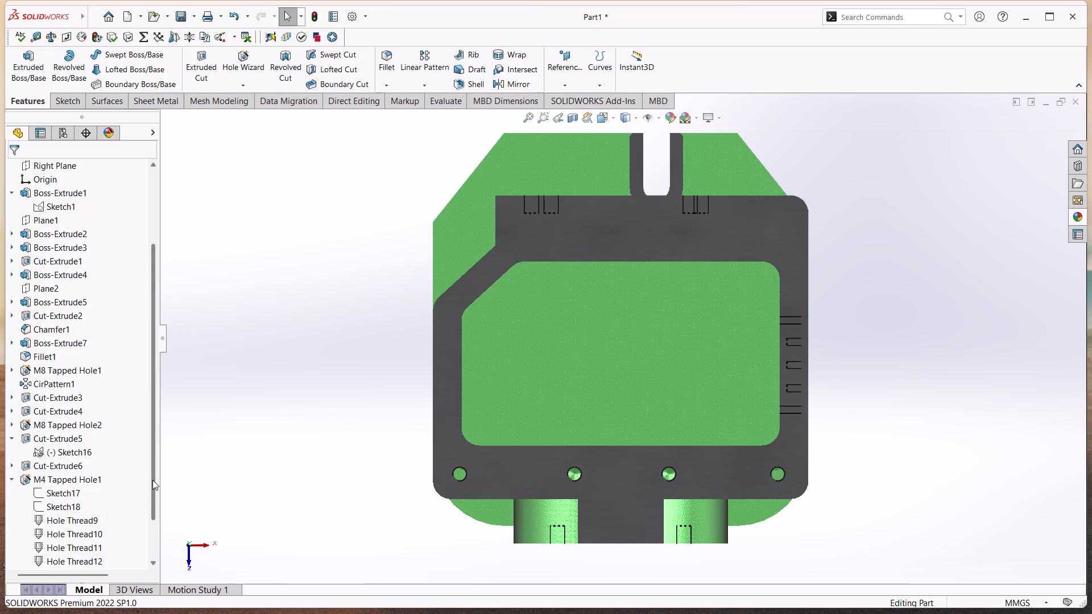
drag(154, 480, 125, 601)
drag(159, 509, 158, 574)
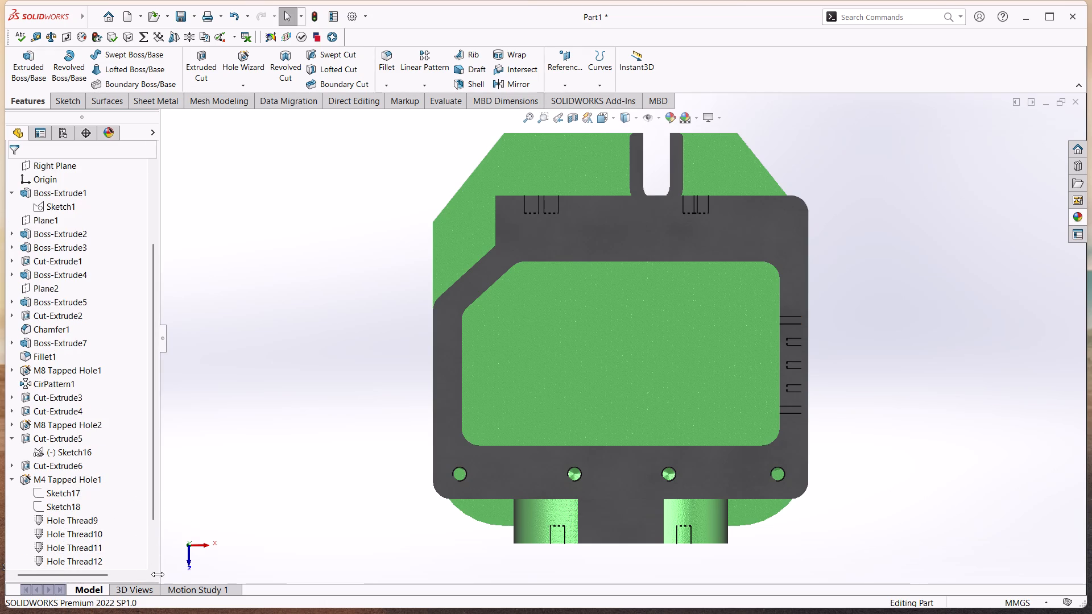
drag(158, 574, 150, 565)
drag(146, 505, 144, 587)
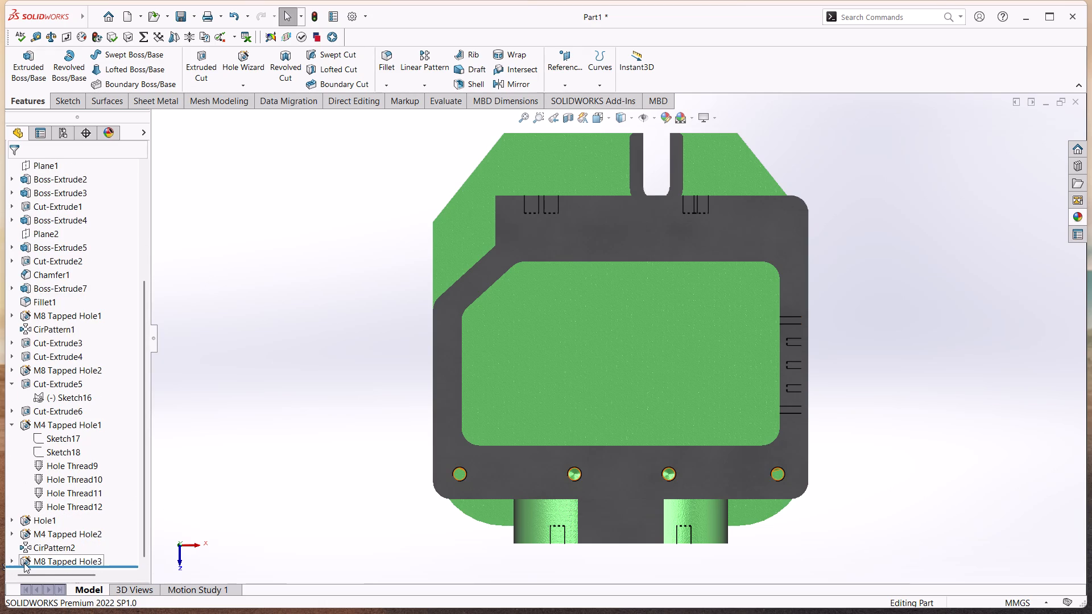
click(10, 561)
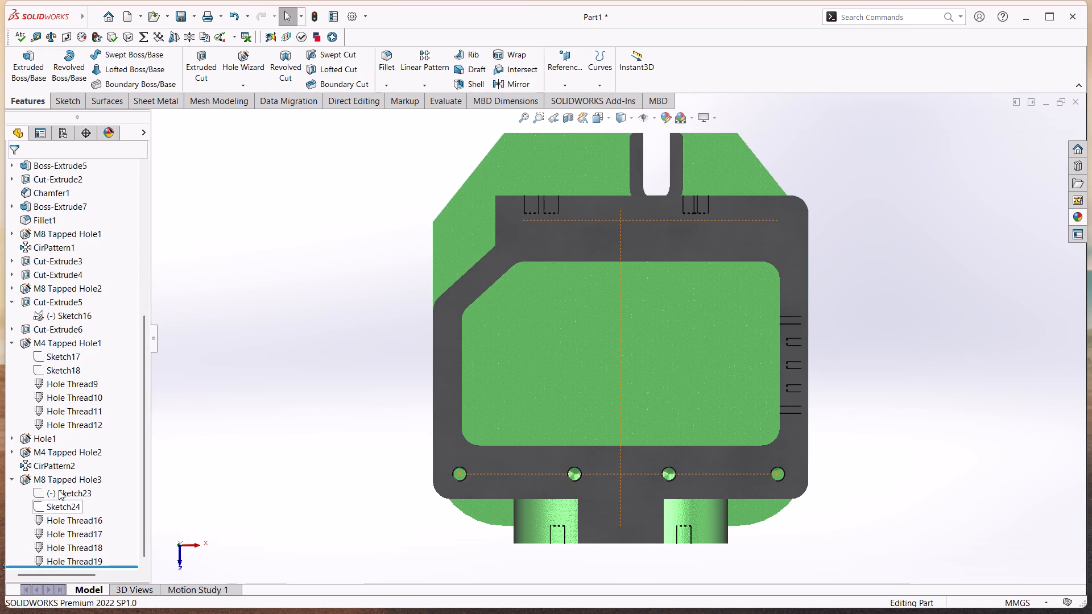
click(59, 490)
click(66, 476)
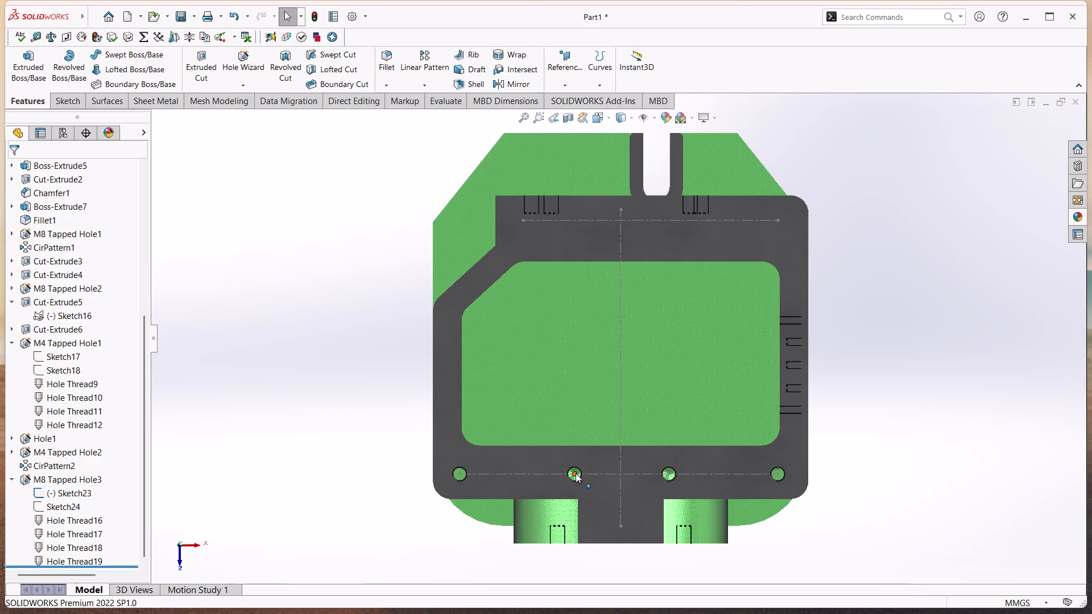
click(78, 478)
click(88, 449)
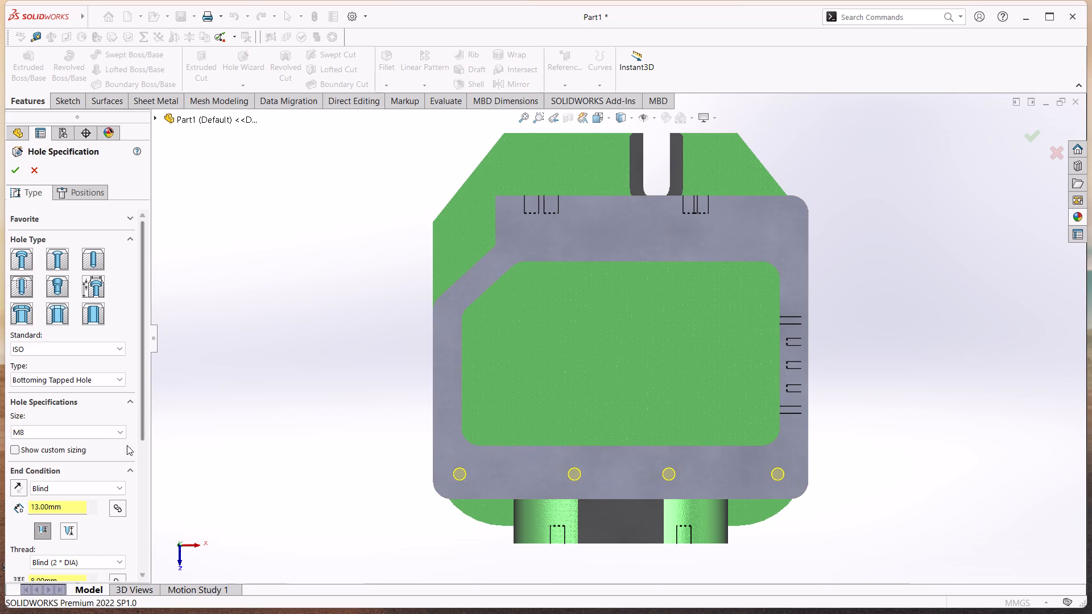
drag(147, 406, 152, 536)
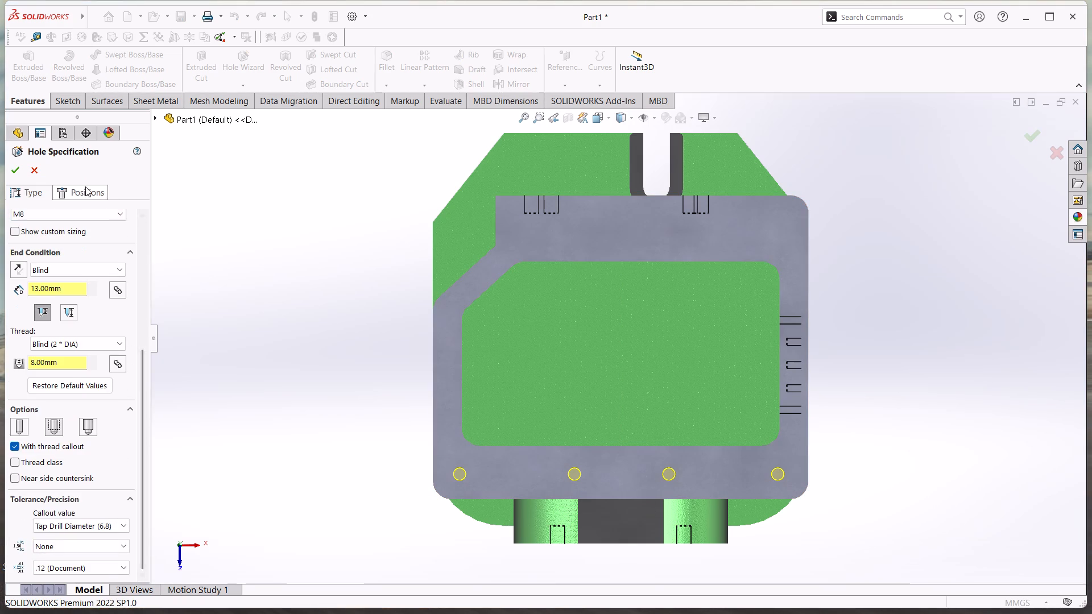
click(85, 186)
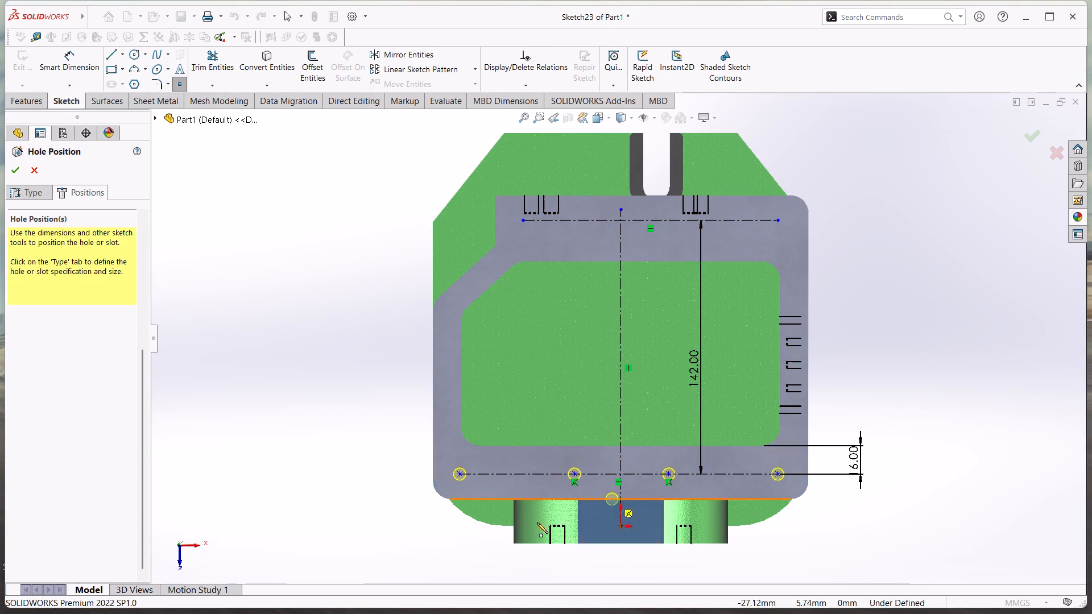
Make the two inner holes on the centerline nearest the origin symmetric about the vertical centerline.
right_click(213, 229)
click(254, 237)
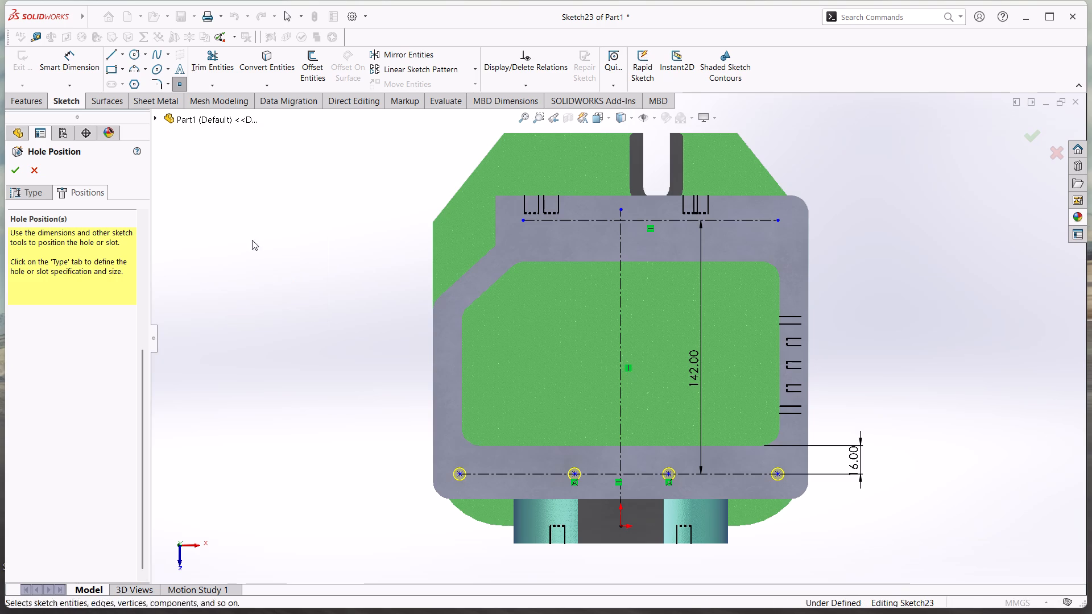
ctrl+click(578, 479)
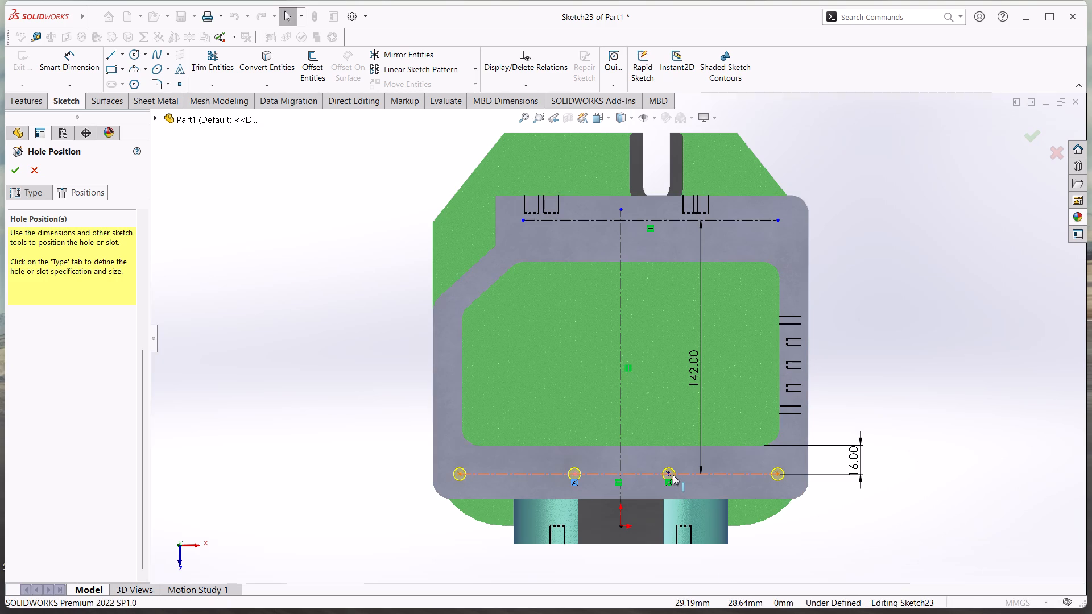
ctrl+click(673, 476)
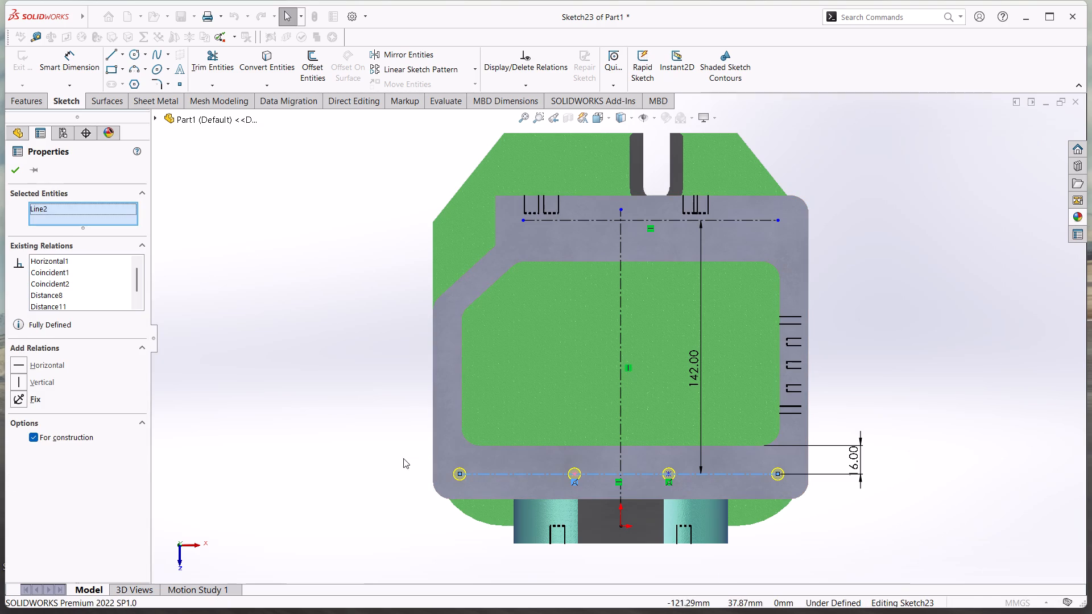
click(304, 436)
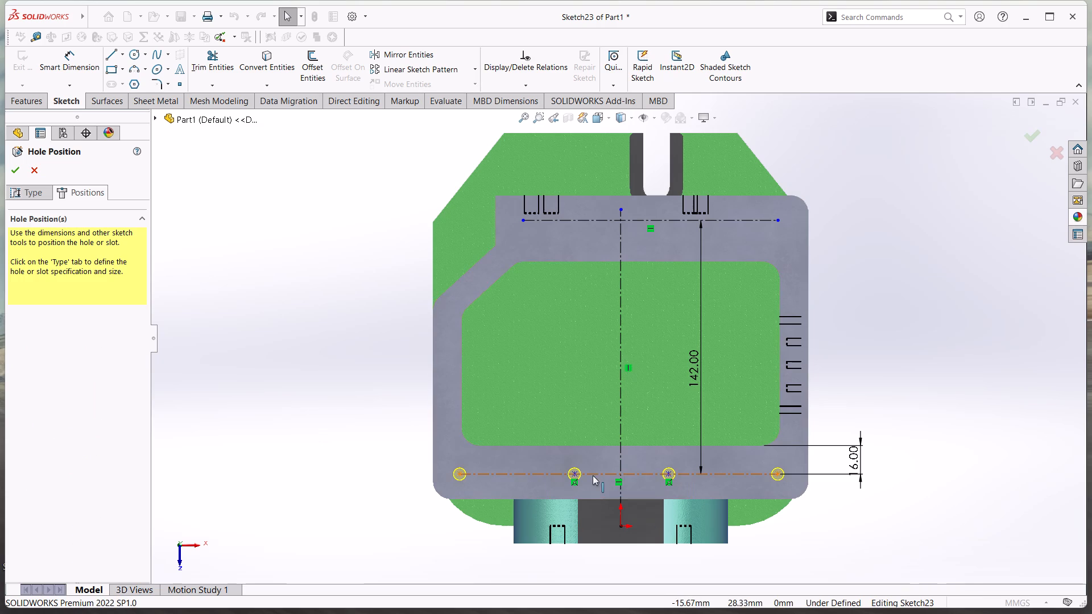
scroll(585, 459, down, 6)
ctrl+click(589, 431)
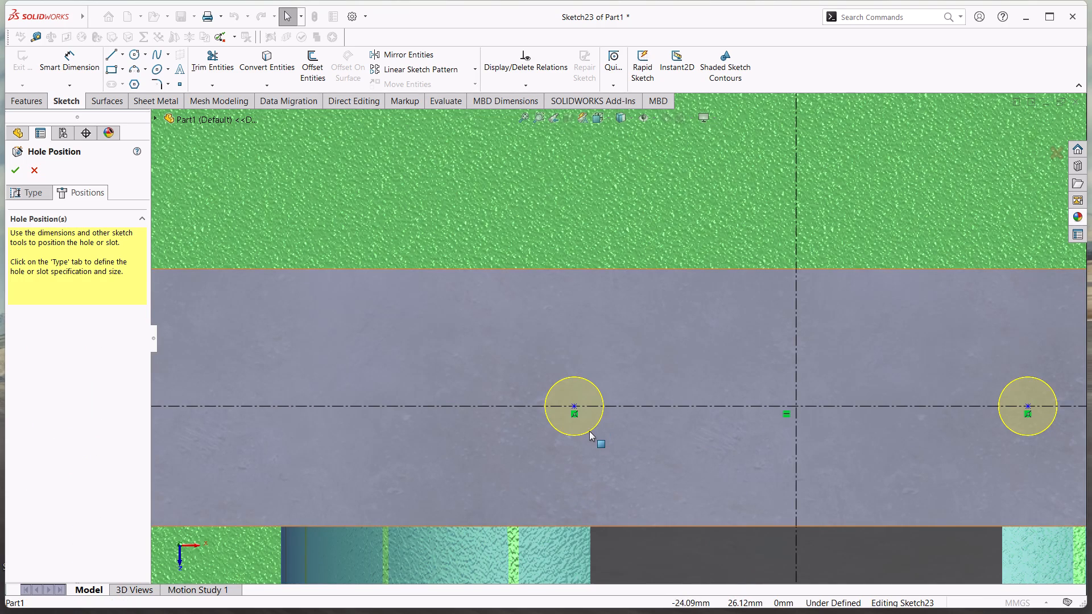
ctrl+double_click(589, 431)
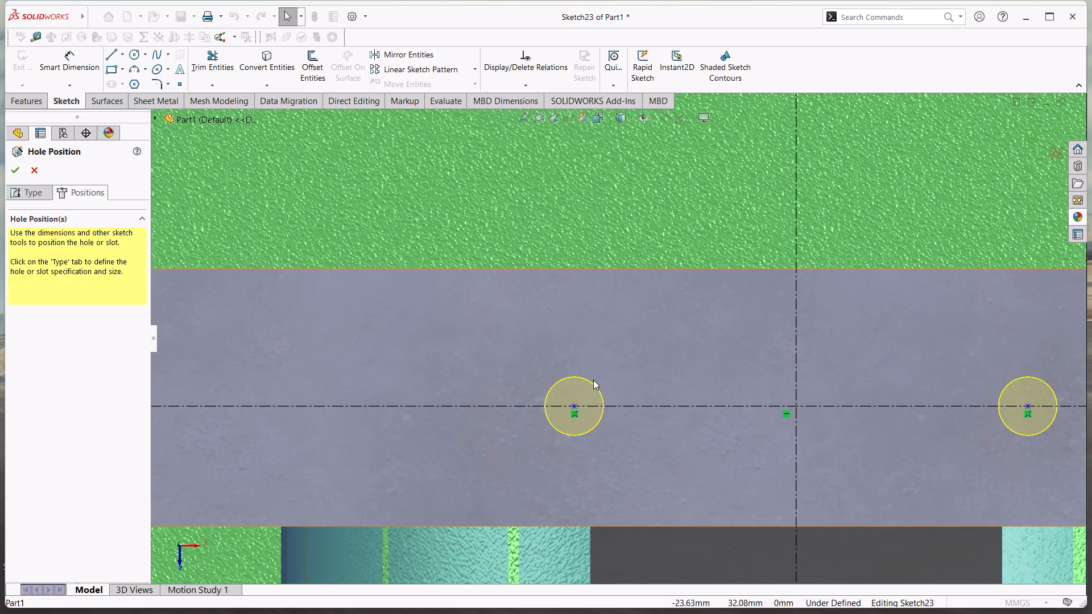
click(592, 382)
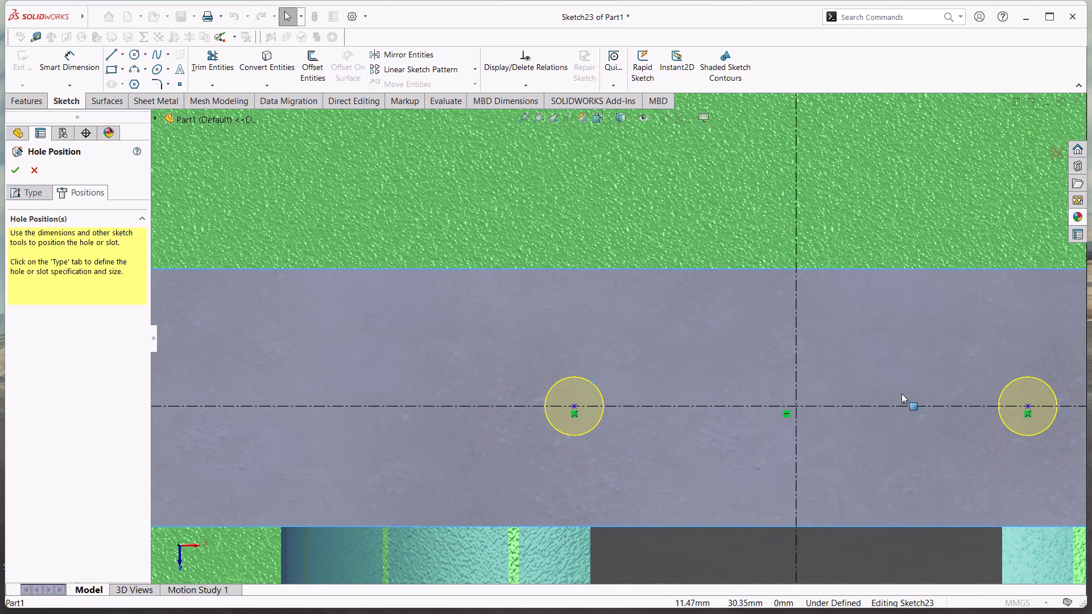
click(1010, 380)
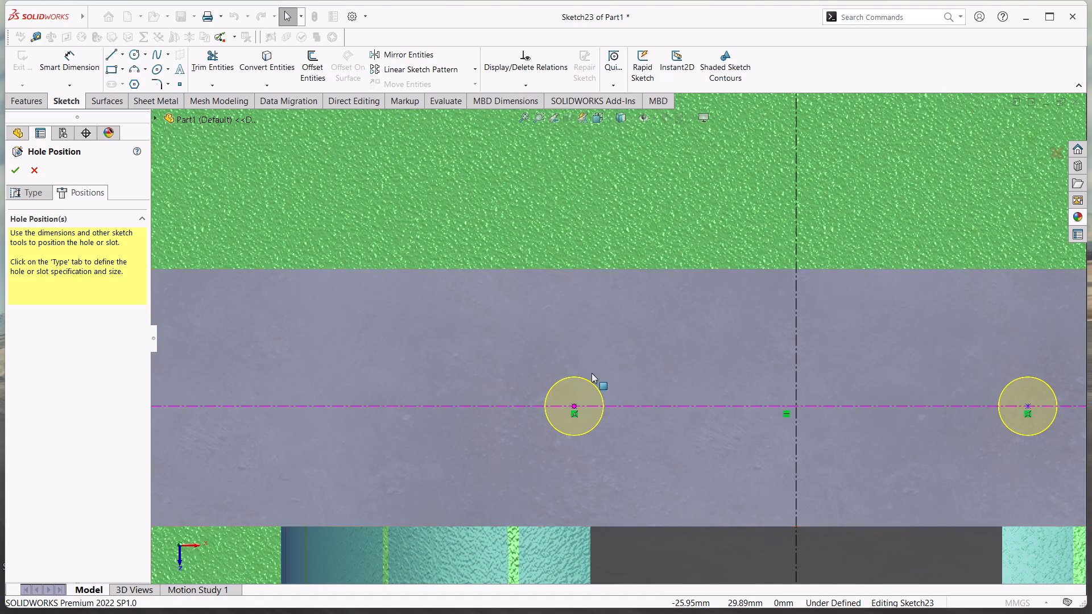
ctrl+click(796, 319)
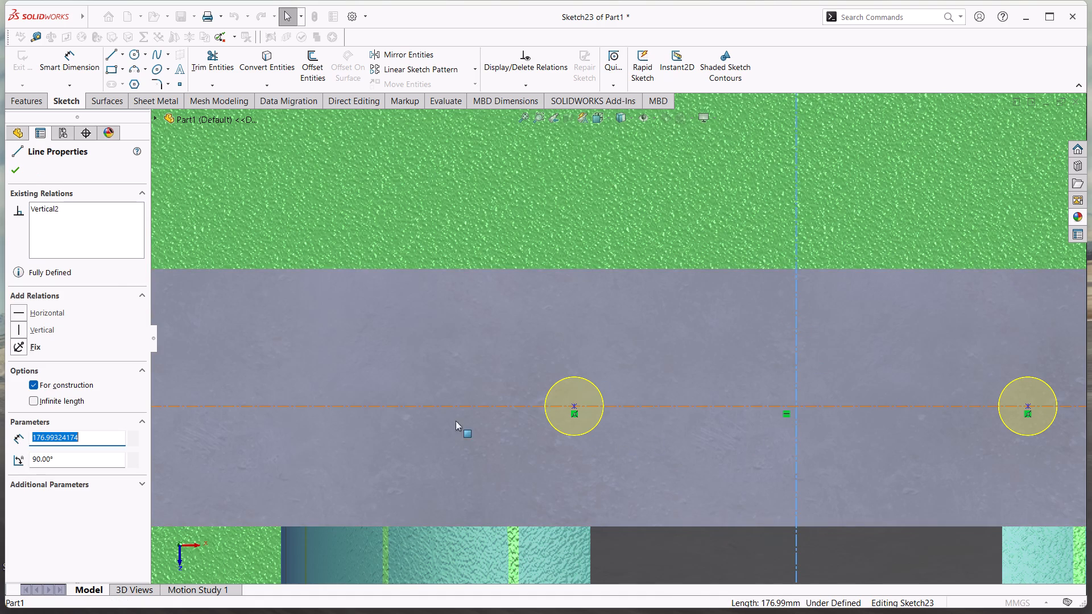
ctrl+click(576, 407)
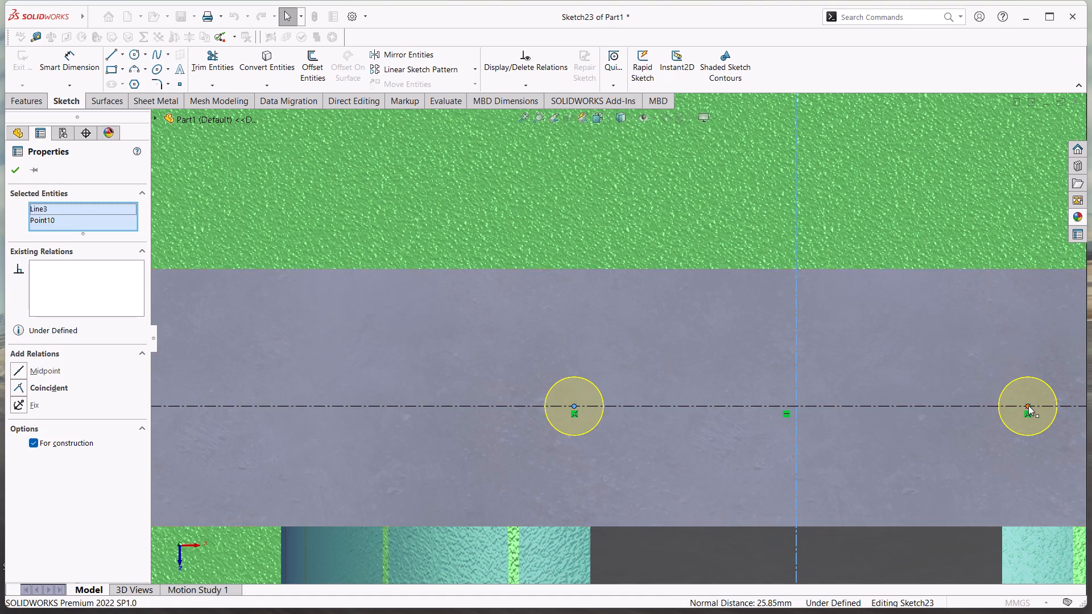
ctrl+click(1028, 408)
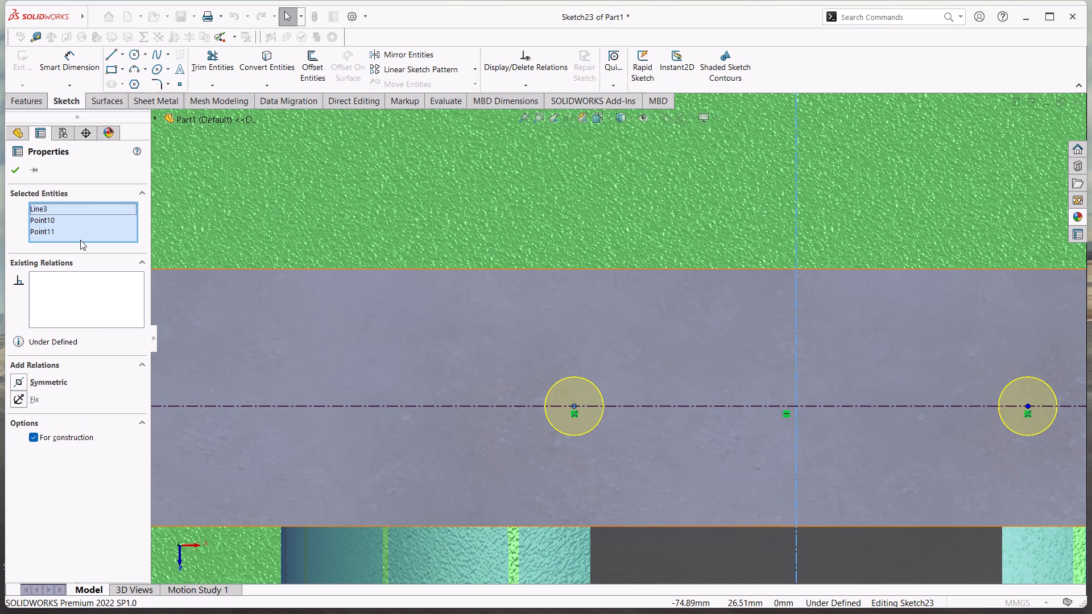
click(19, 383)
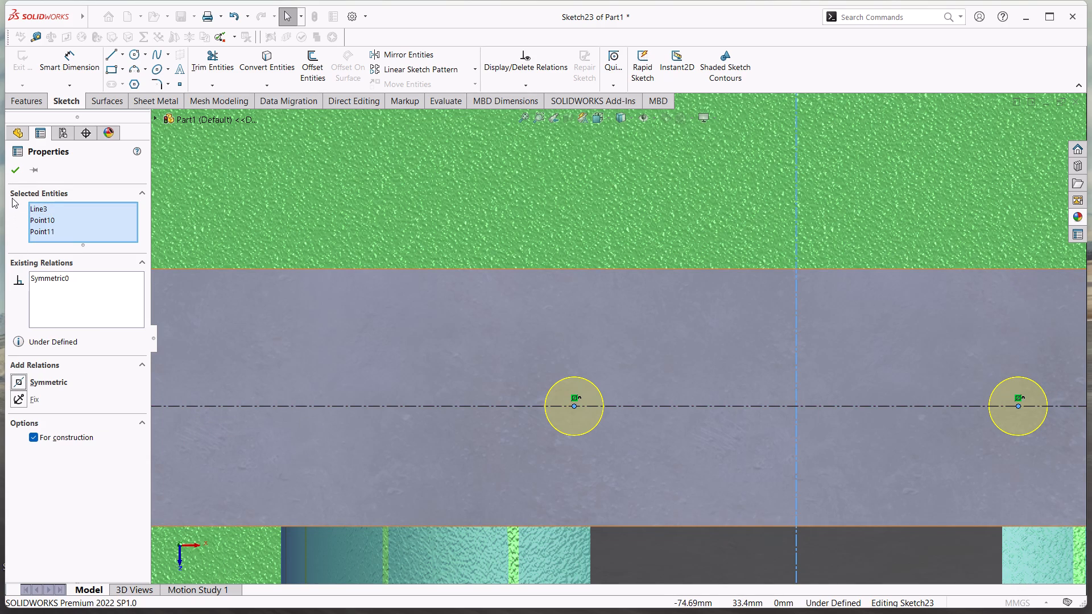
click(22, 173)
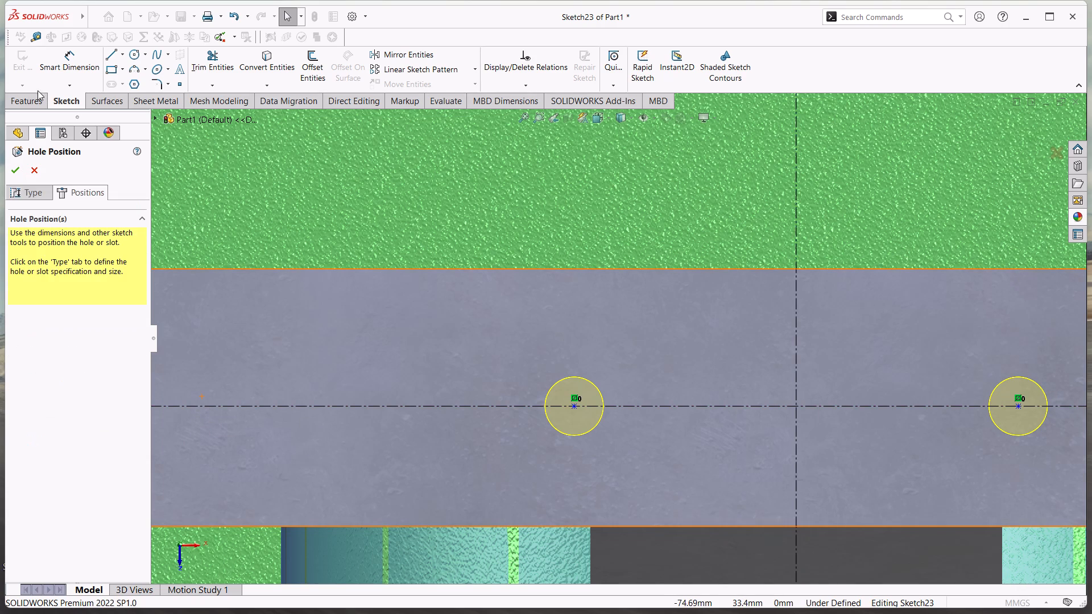
Dimension the spacing between the two inner holes nearest the origin as 50 mm.
click(55, 65)
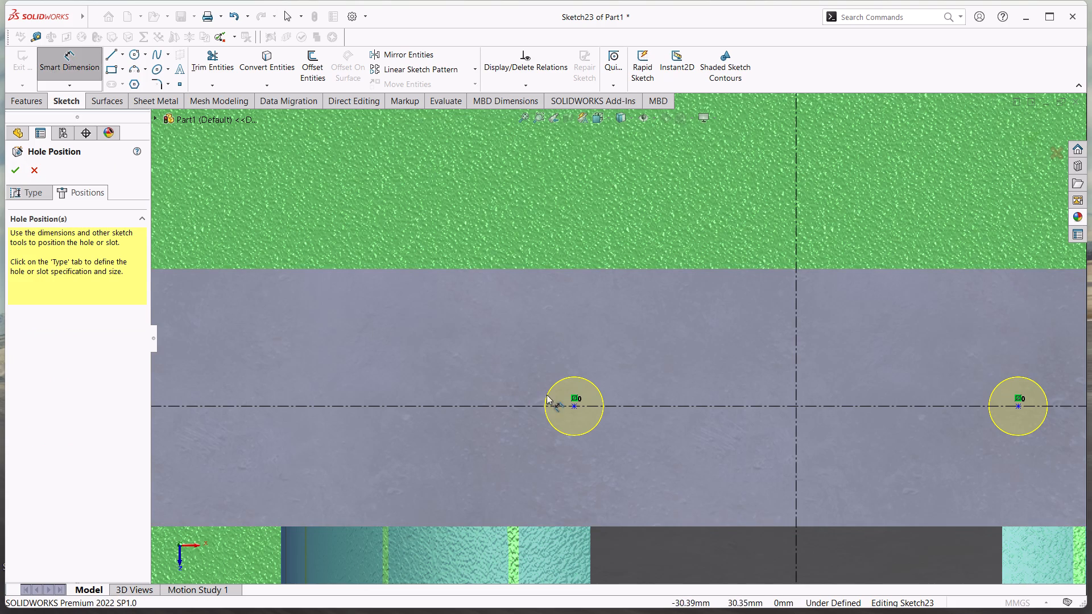
click(572, 406)
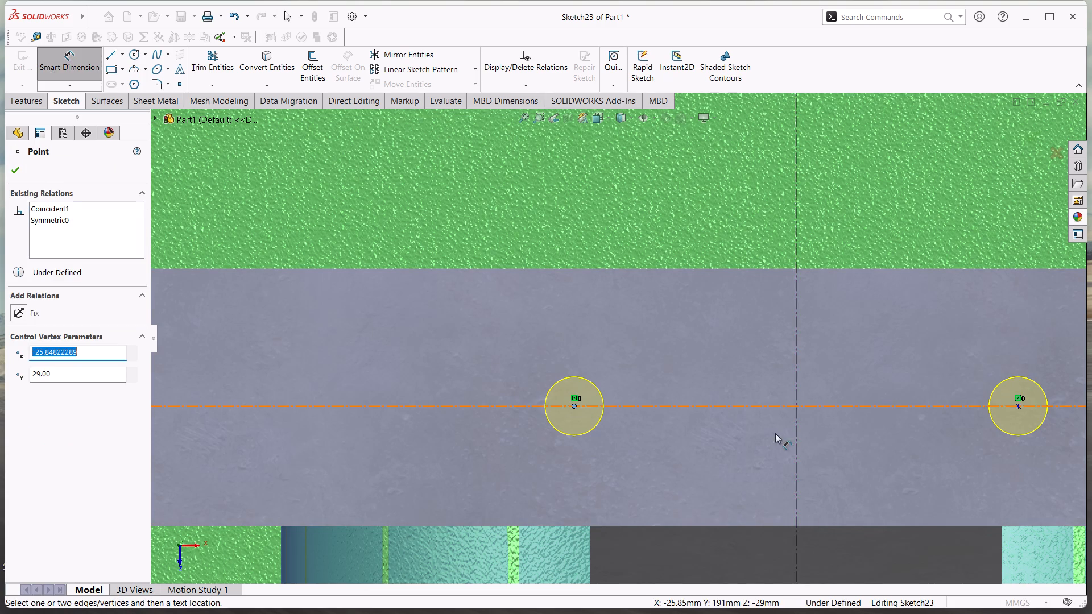
click(1020, 406)
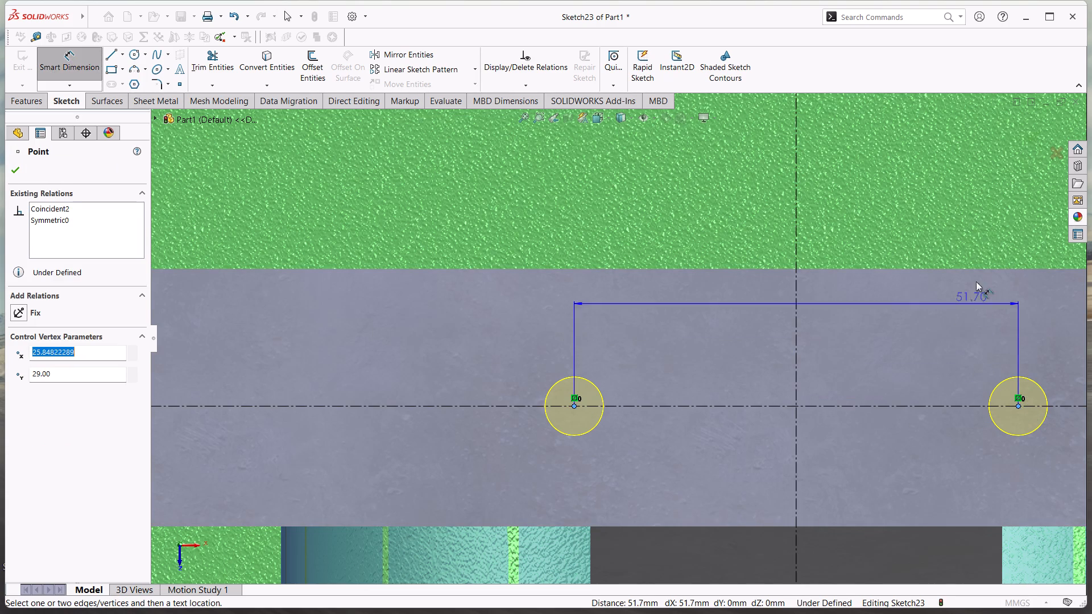
click(978, 222)
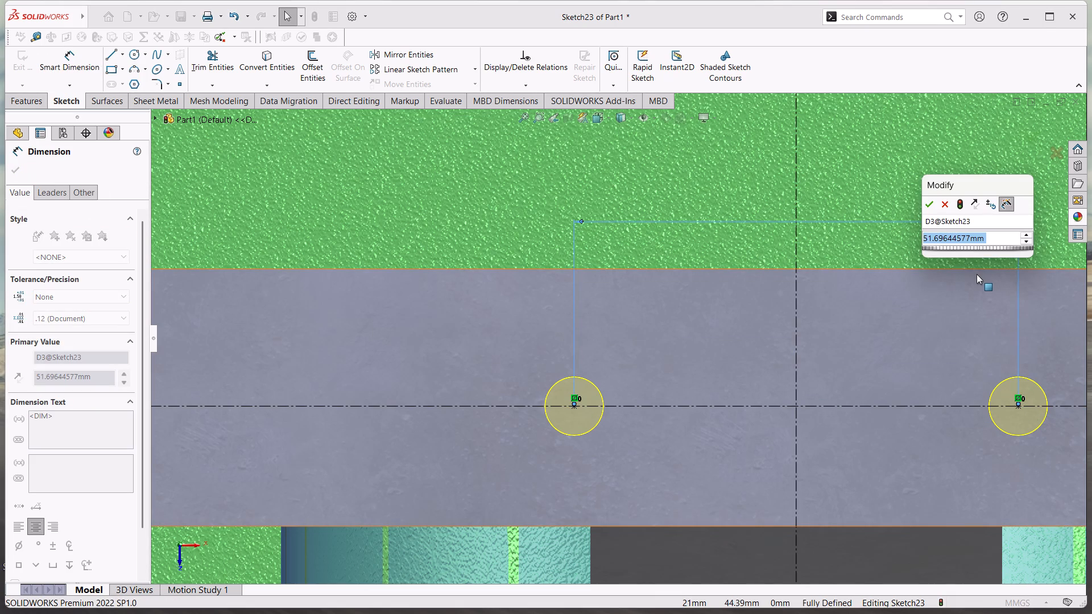
text(50)
key(Return)
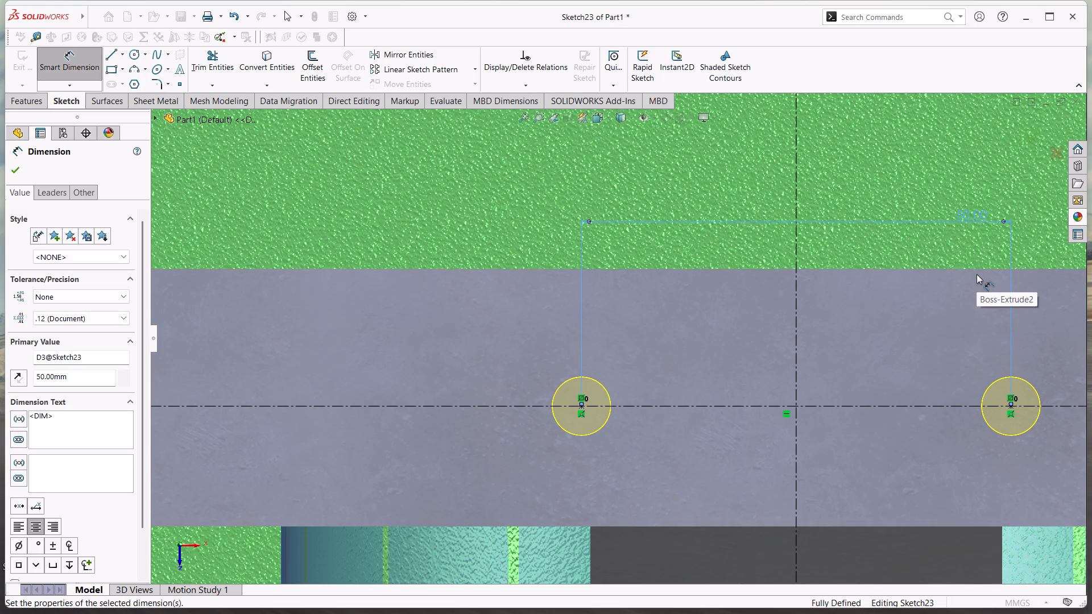
Dimension the outer hole on the rim's angled-corner side 50 mm from its neighbouring inner hole.
scroll(493, 325, up, 5)
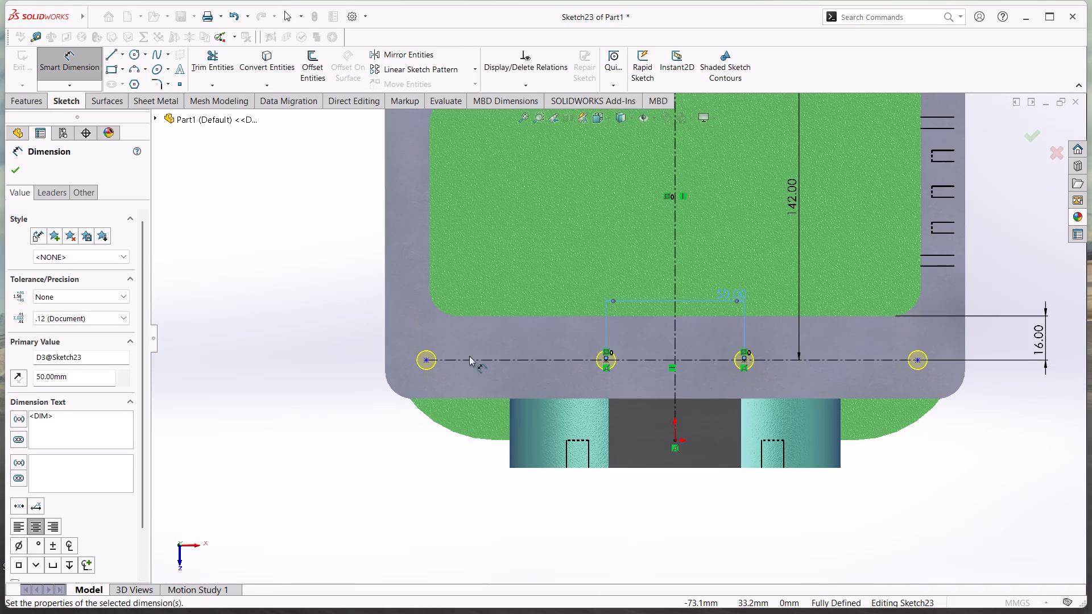
click(427, 359)
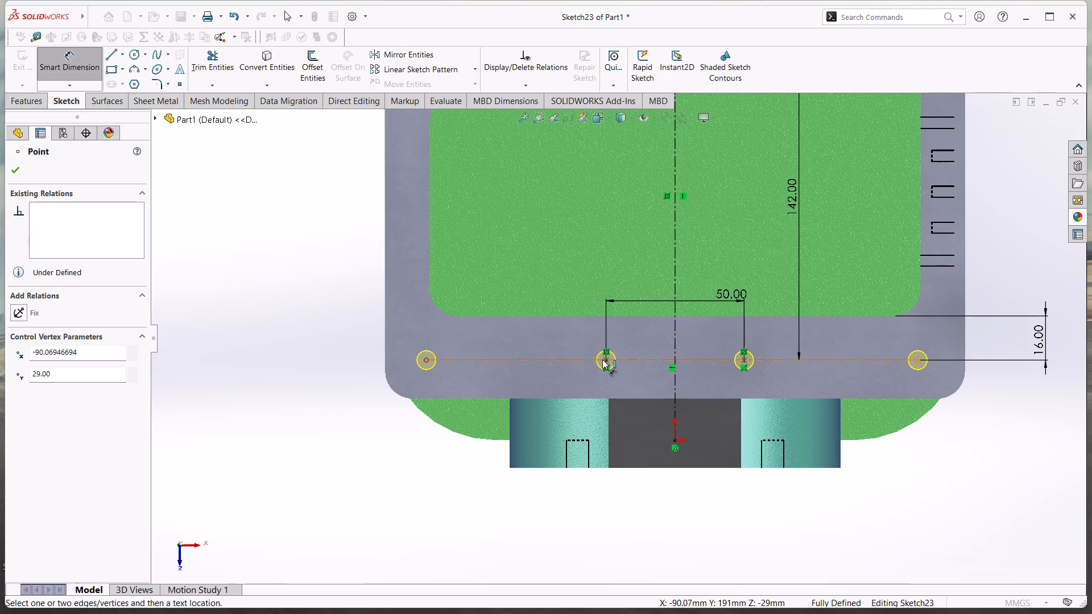
click(607, 358)
click(561, 263)
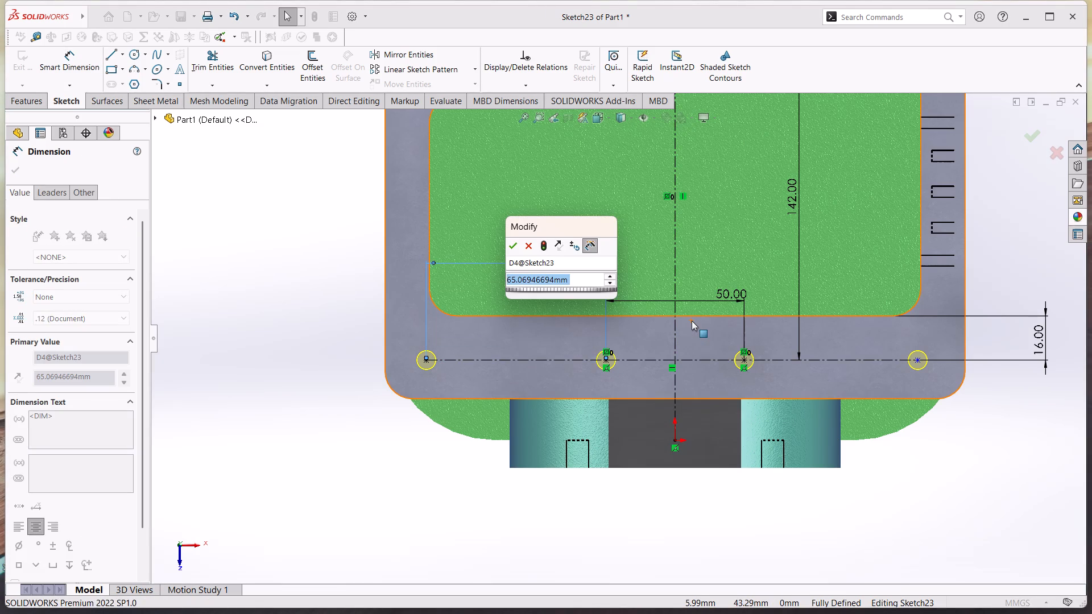
text(50)
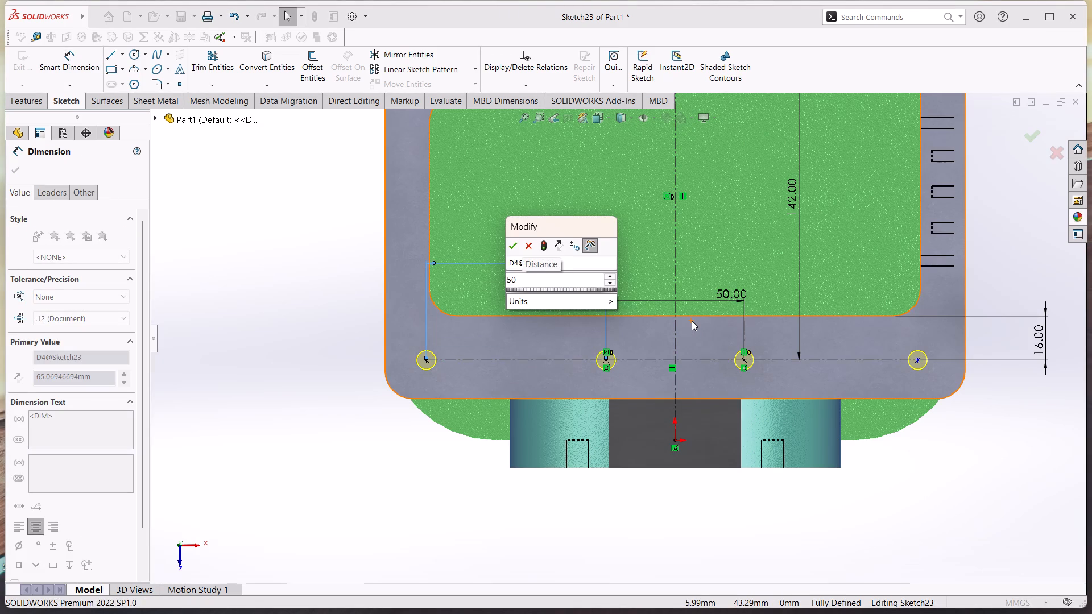
key(Return)
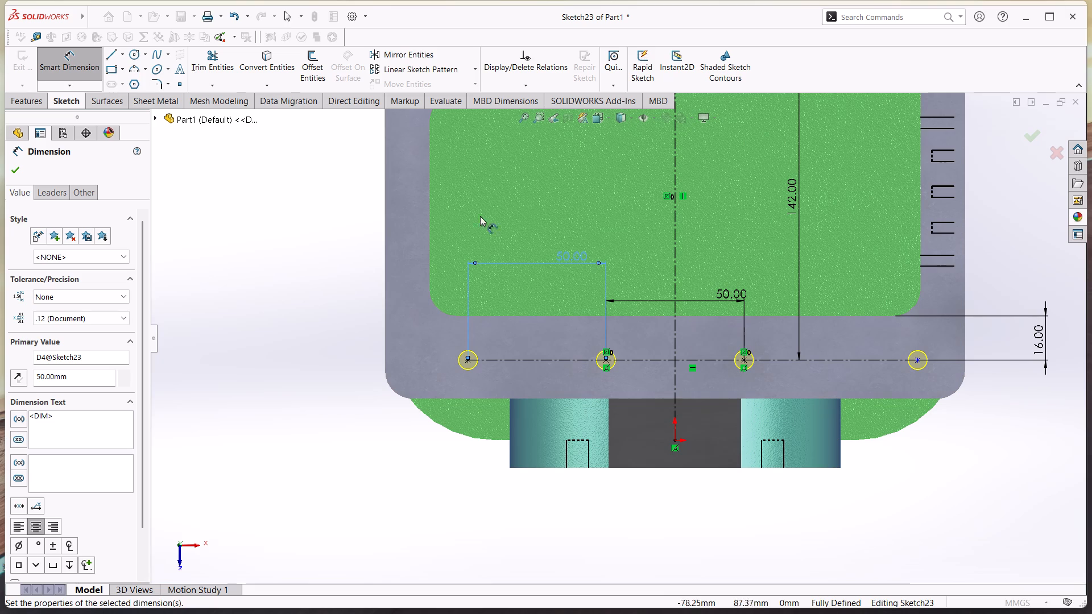
Dimension the opposite outer hole in the same row 60 mm from its neighbouring inner hole.
scroll(771, 370, down, 5)
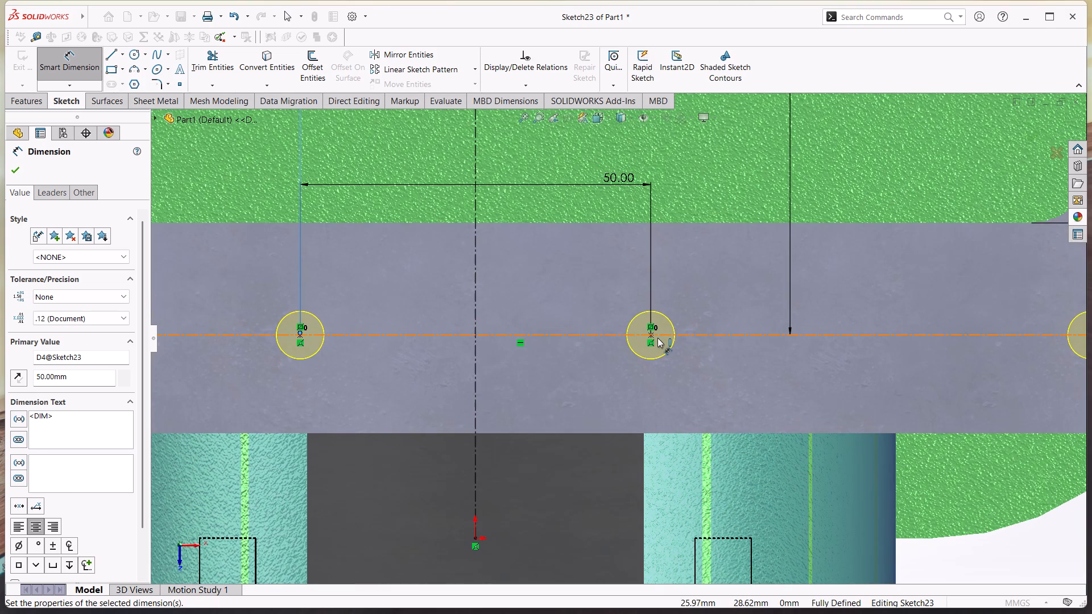
click(651, 333)
scroll(833, 333, up, 3)
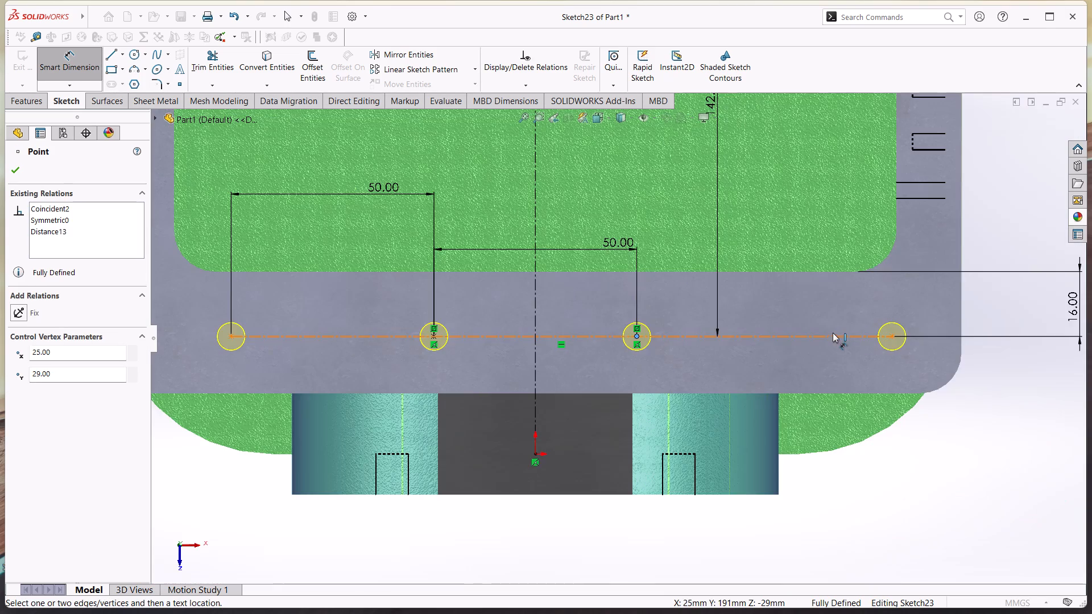
scroll(872, 338, down, 5)
click(827, 334)
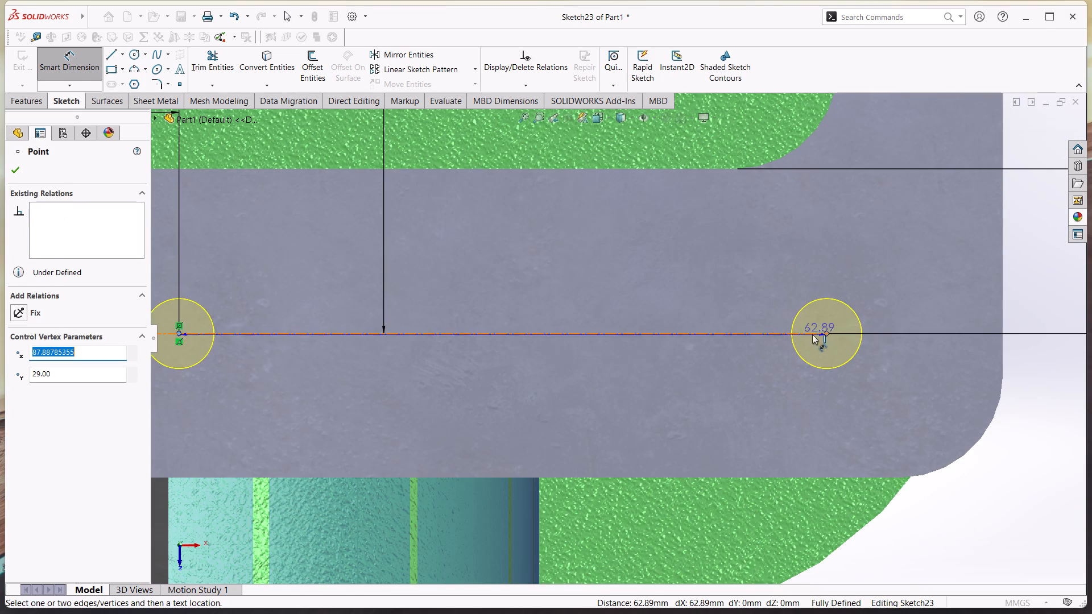
scroll(685, 260, up, 4)
click(617, 202)
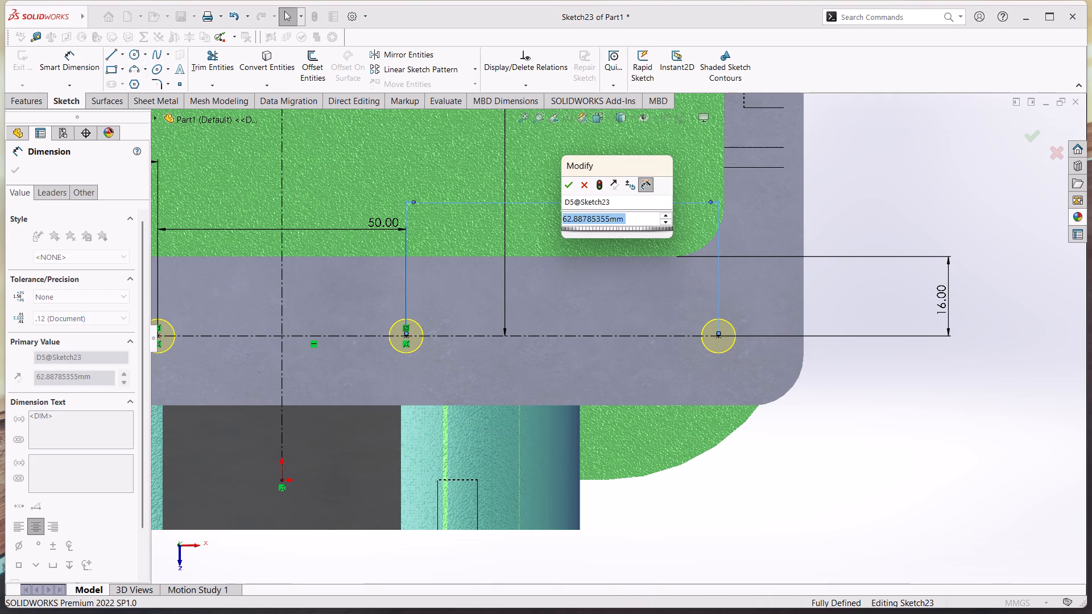
text(60)
key(Return)
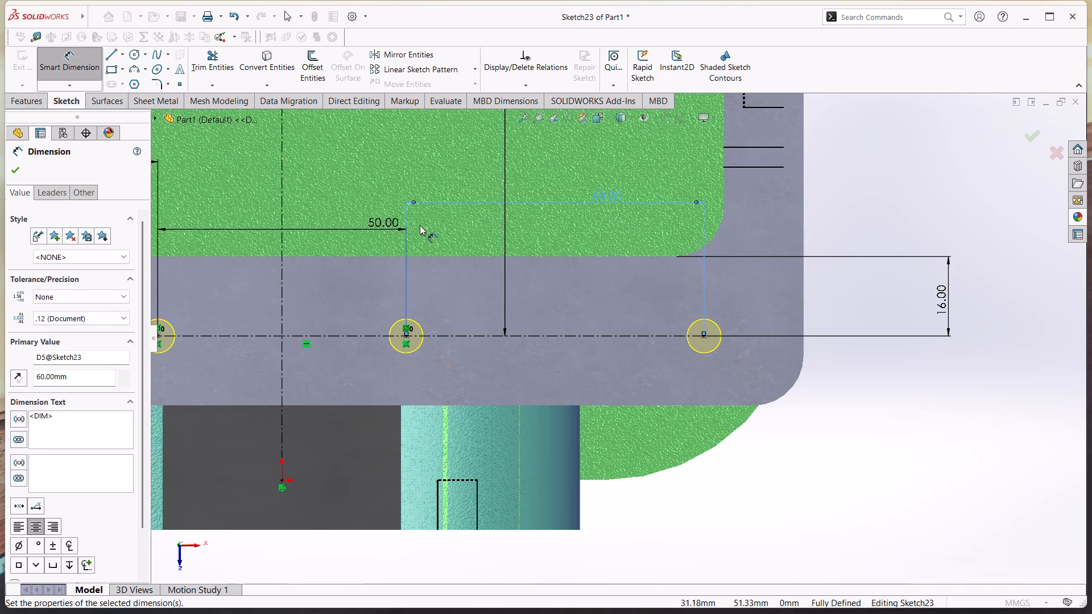
Place three holes on the centerline farthest from the origin: one at each endpoint and one between, aligned with an inner hole of the other row.
scroll(366, 218, up, 6)
scroll(376, 132, up, 2)
scroll(617, 173, down, 4)
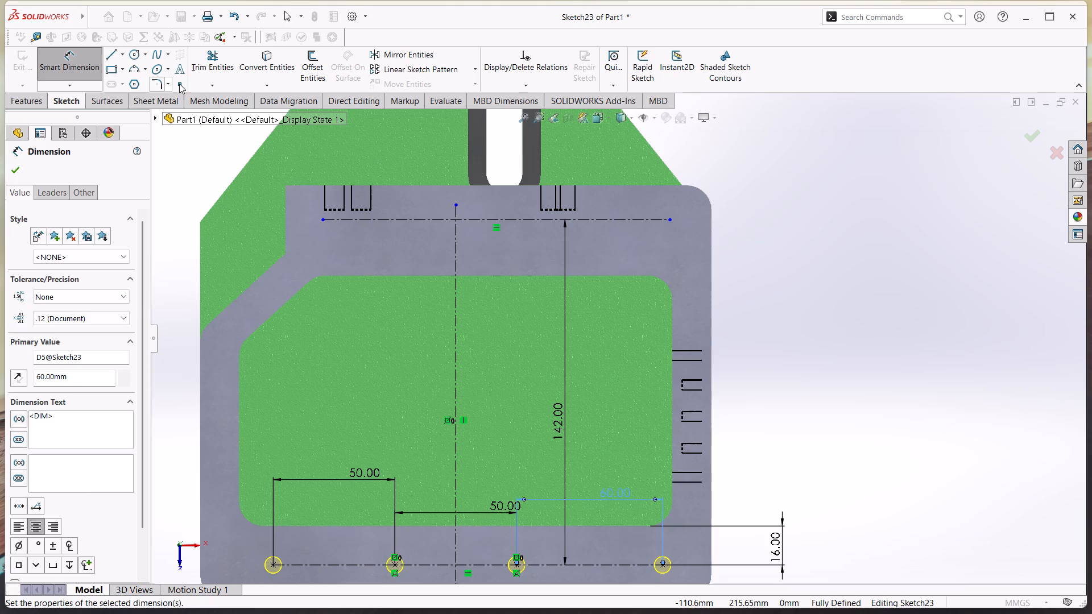
click(179, 84)
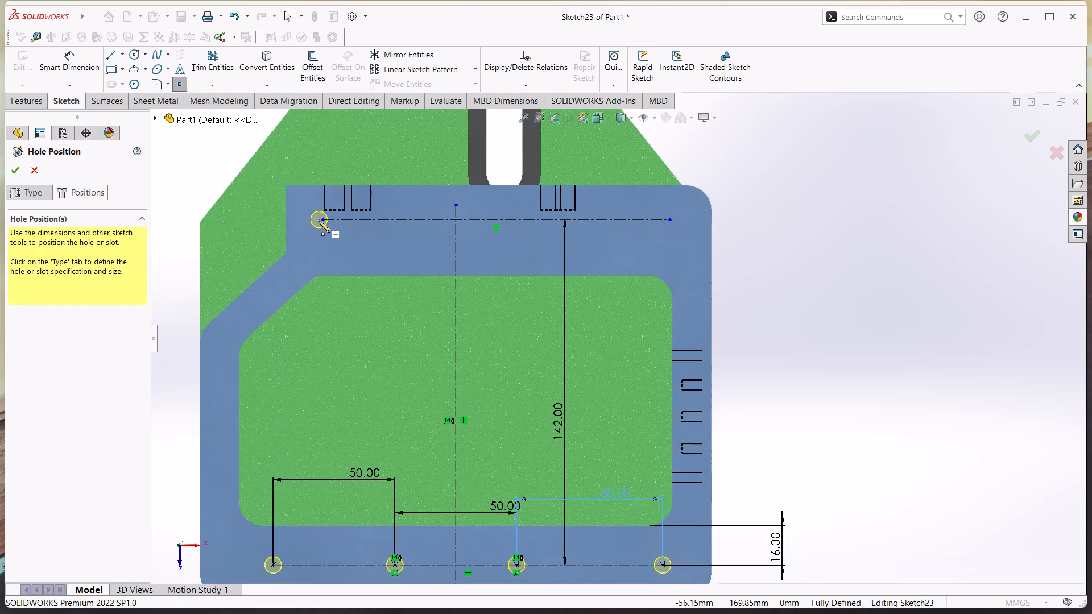
click(325, 221)
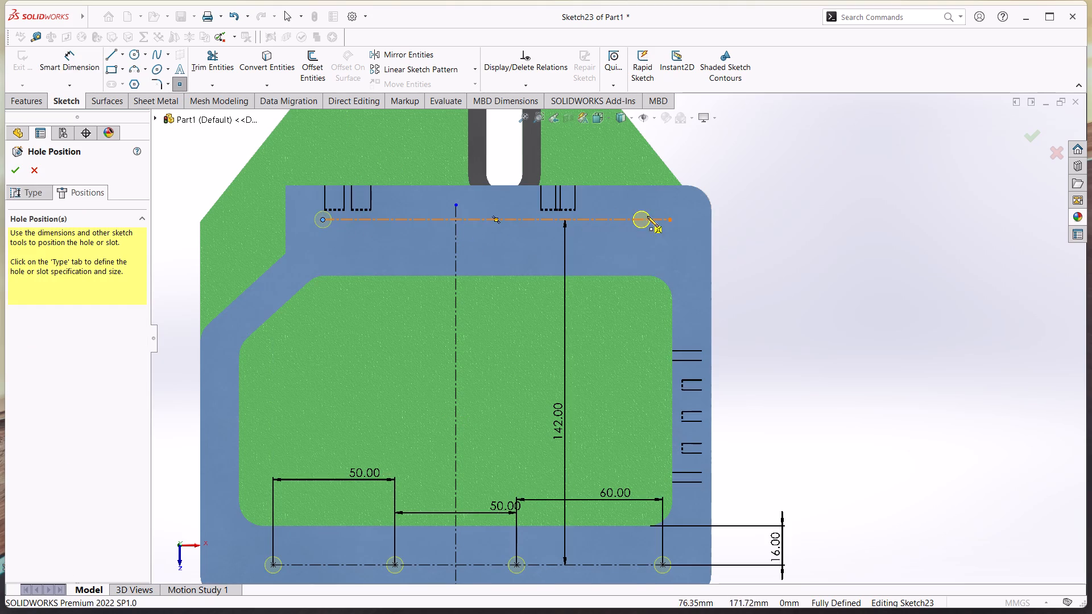
click(672, 220)
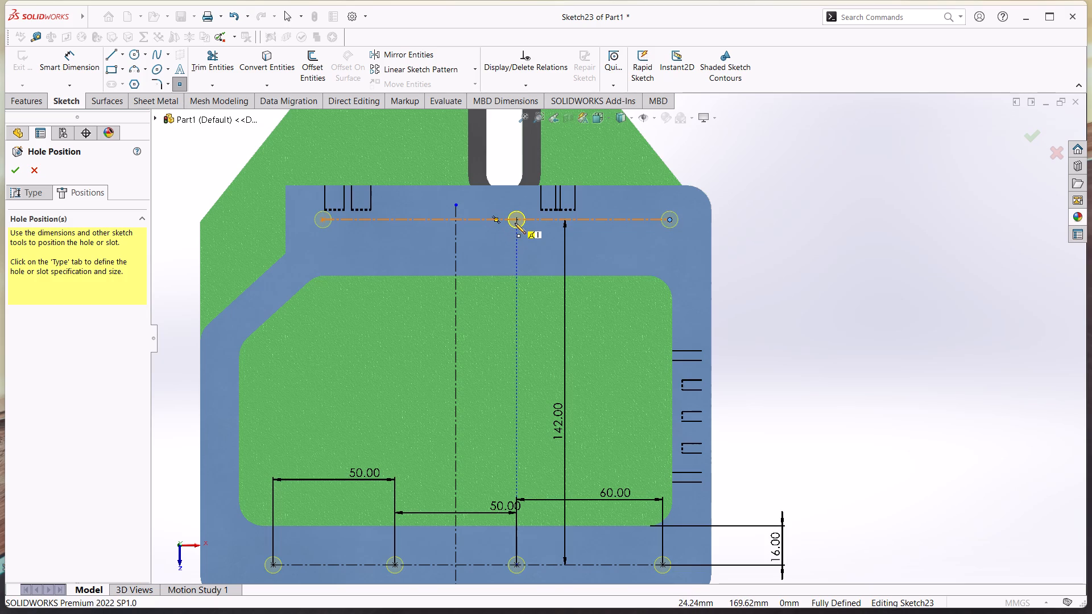
click(515, 223)
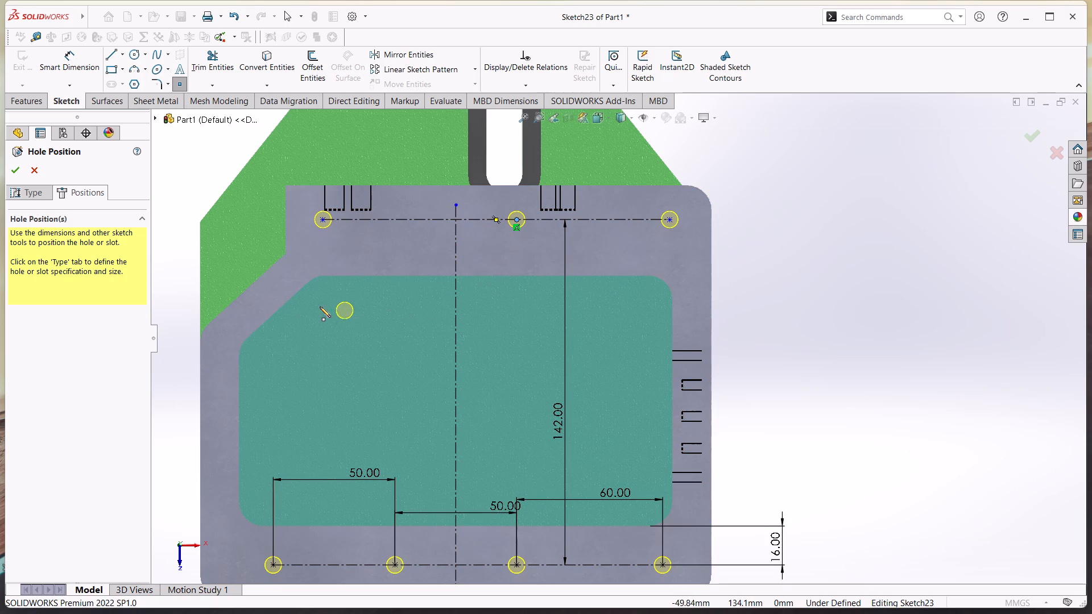
key(Escape)
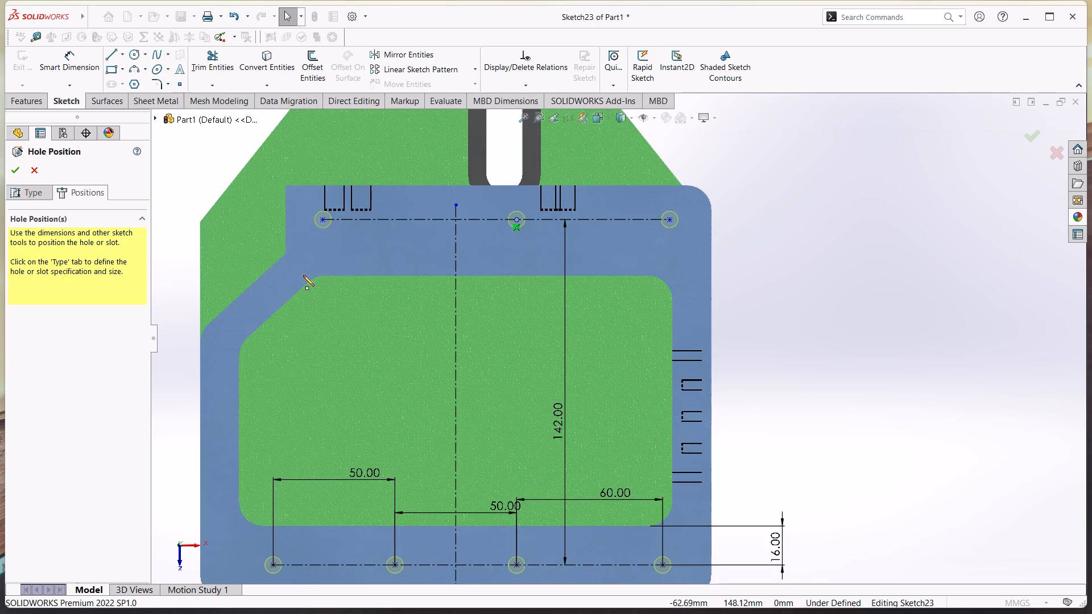
Dimension the far row's end hole on the rim's angled-corner side 45 mm from the centerline that runs through the origin.
click(77, 56)
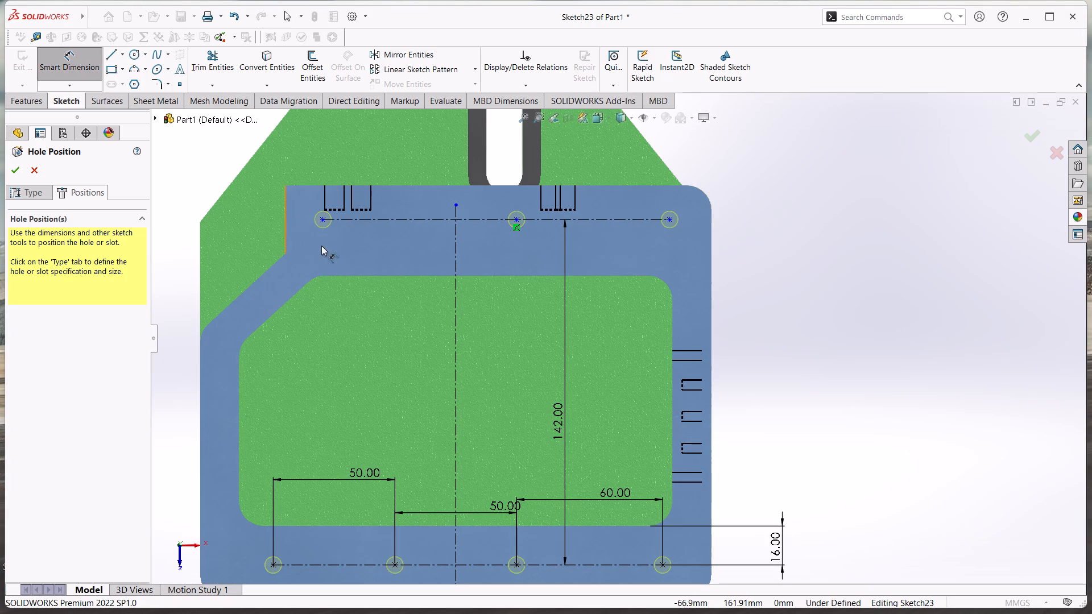
click(324, 219)
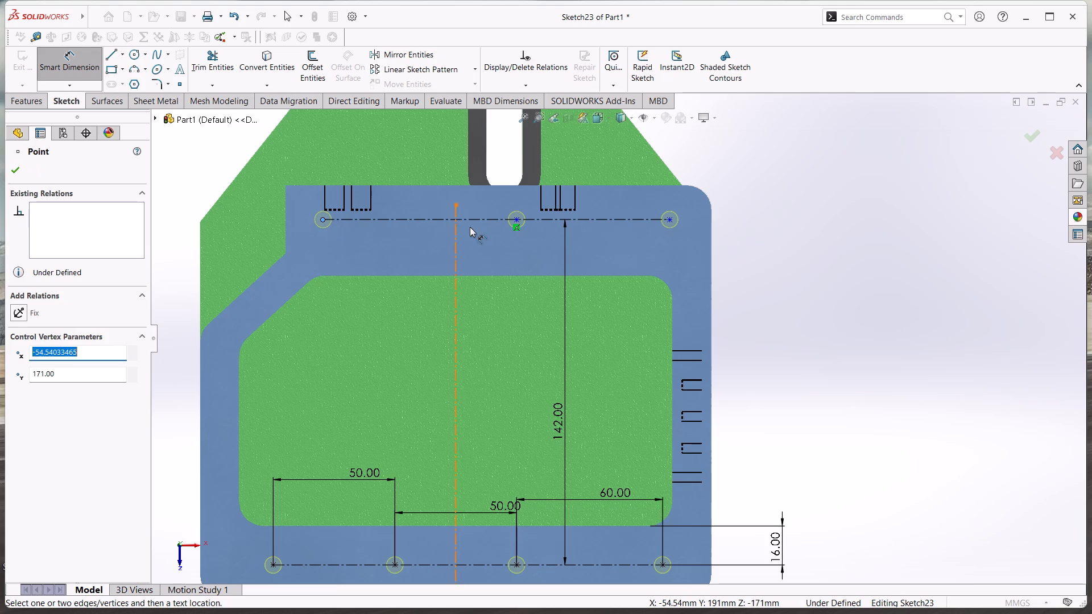
click(453, 233)
click(423, 256)
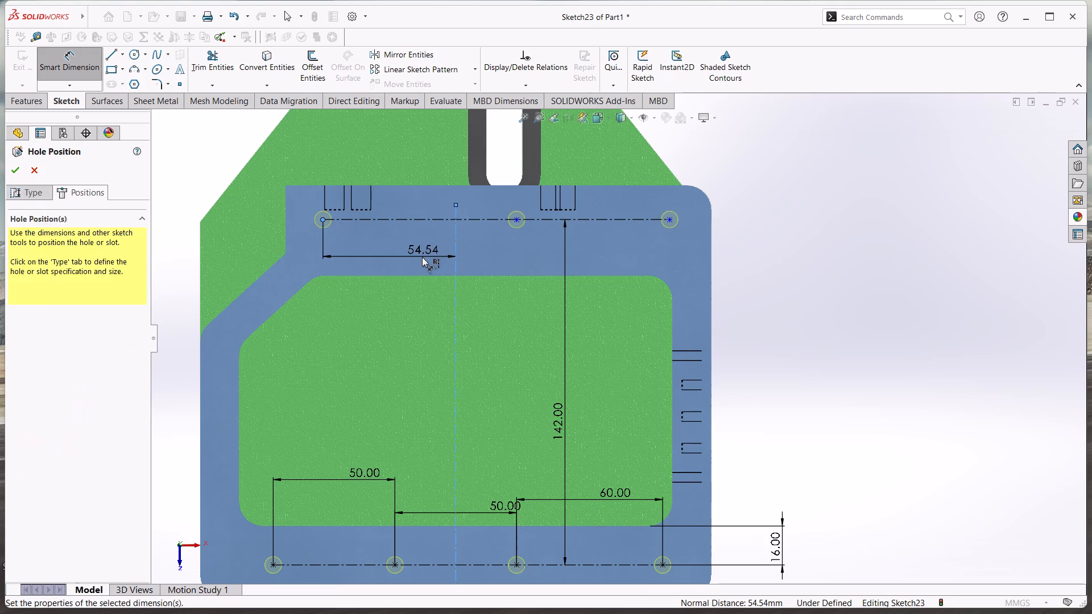
text(45)
key(Return)
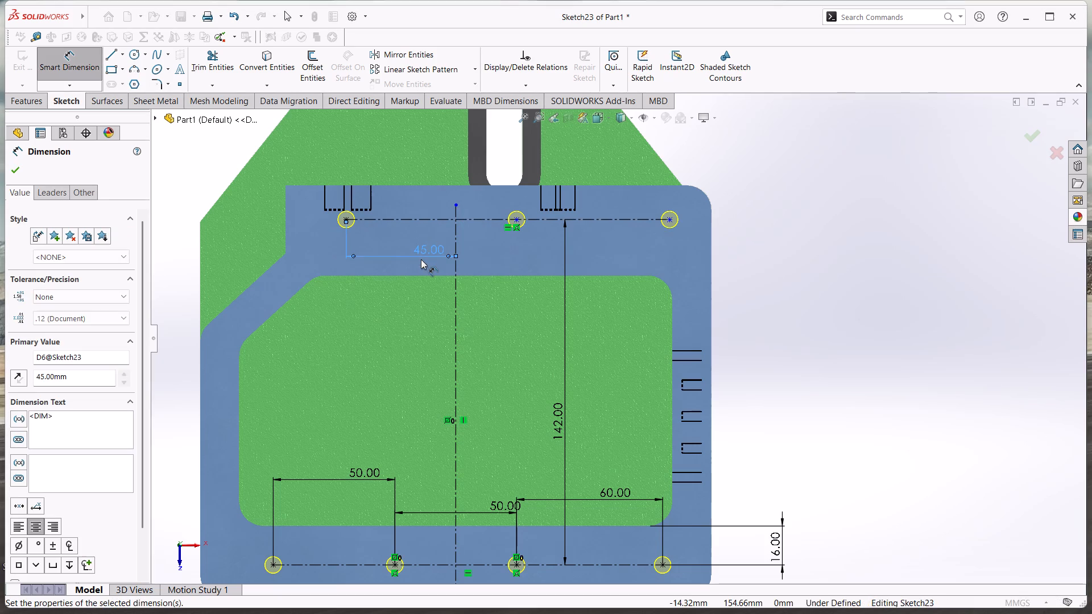
Dimension the spacing between that end hole and the middle hole of the same row as 75 mm.
click(343, 217)
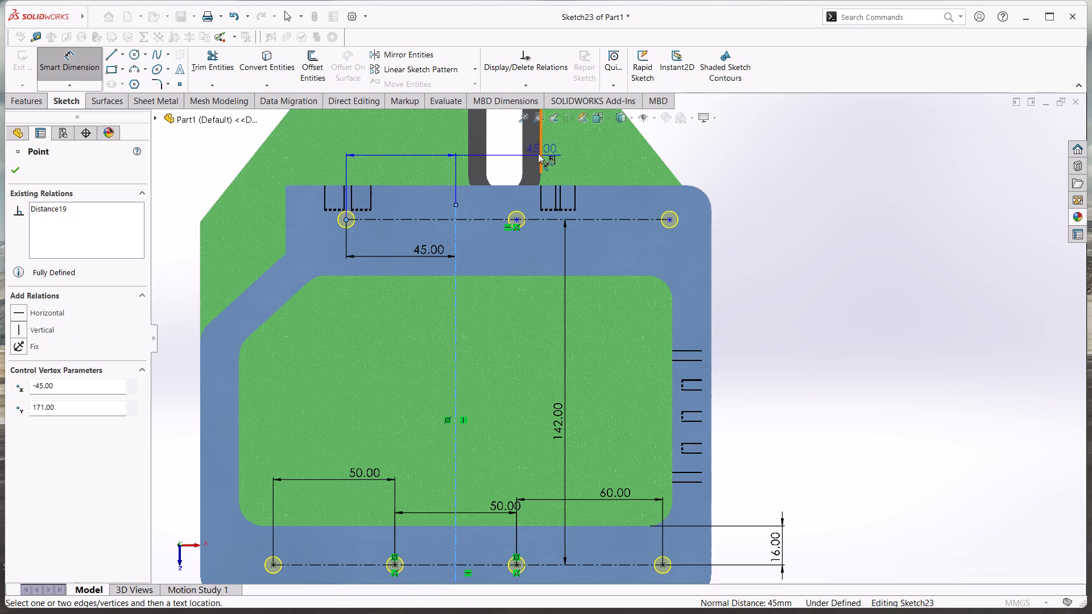
key(Escape)
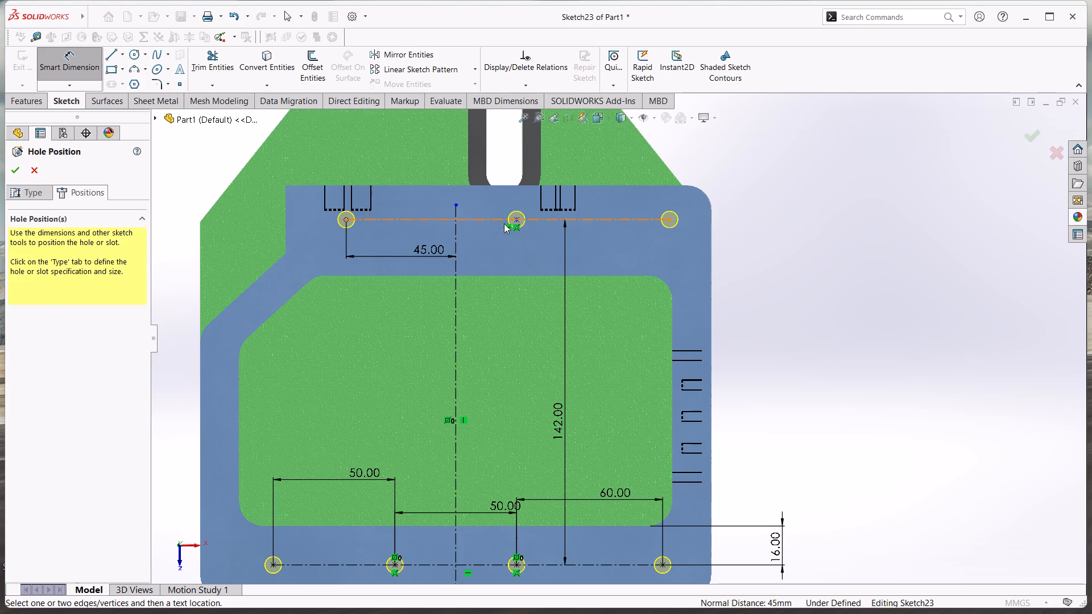
click(345, 219)
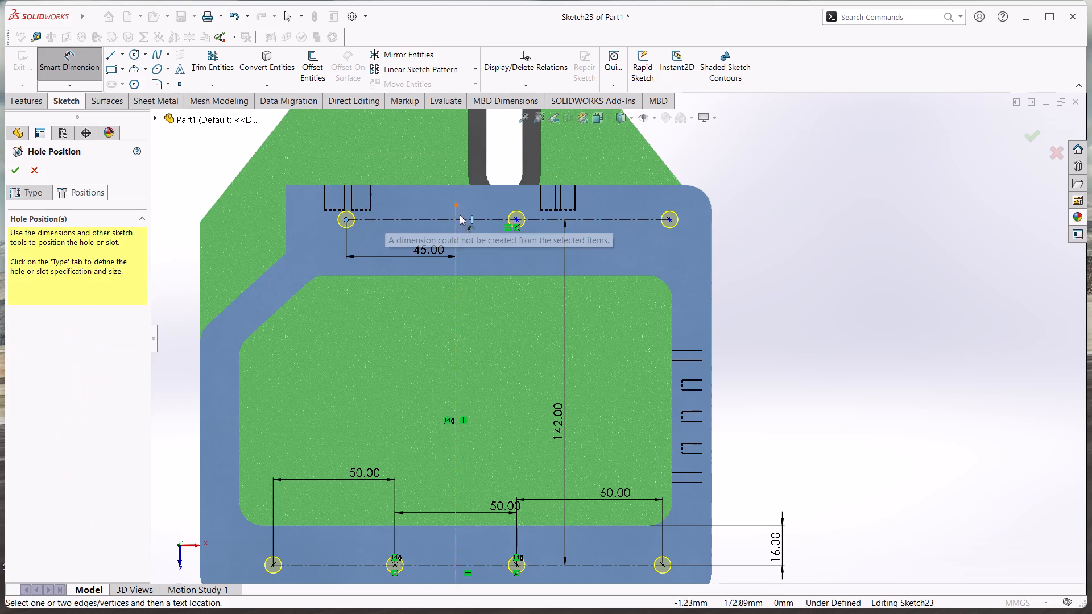
click(514, 222)
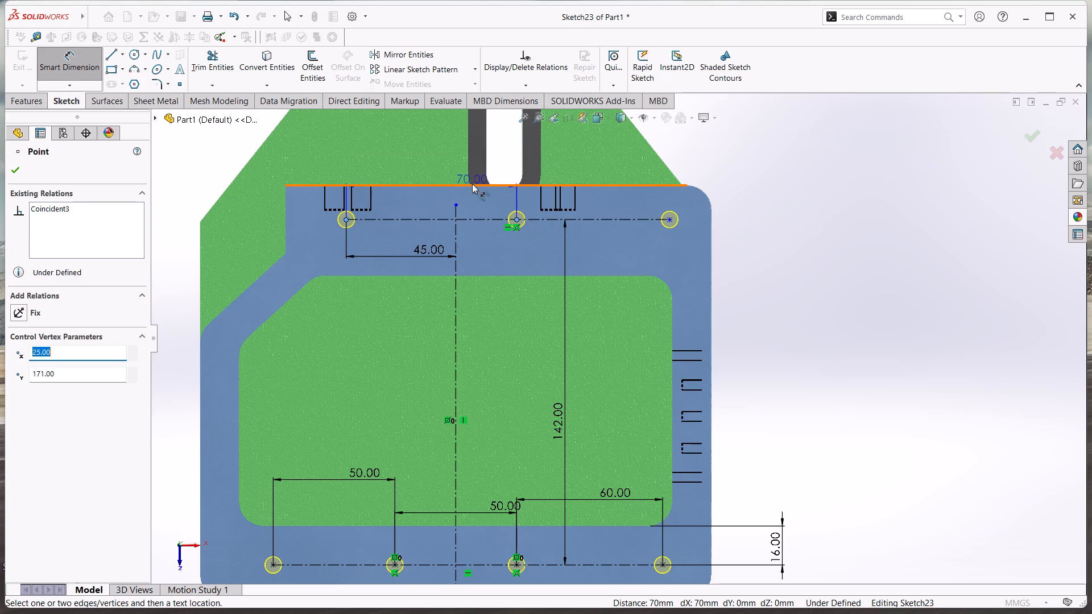
click(471, 196)
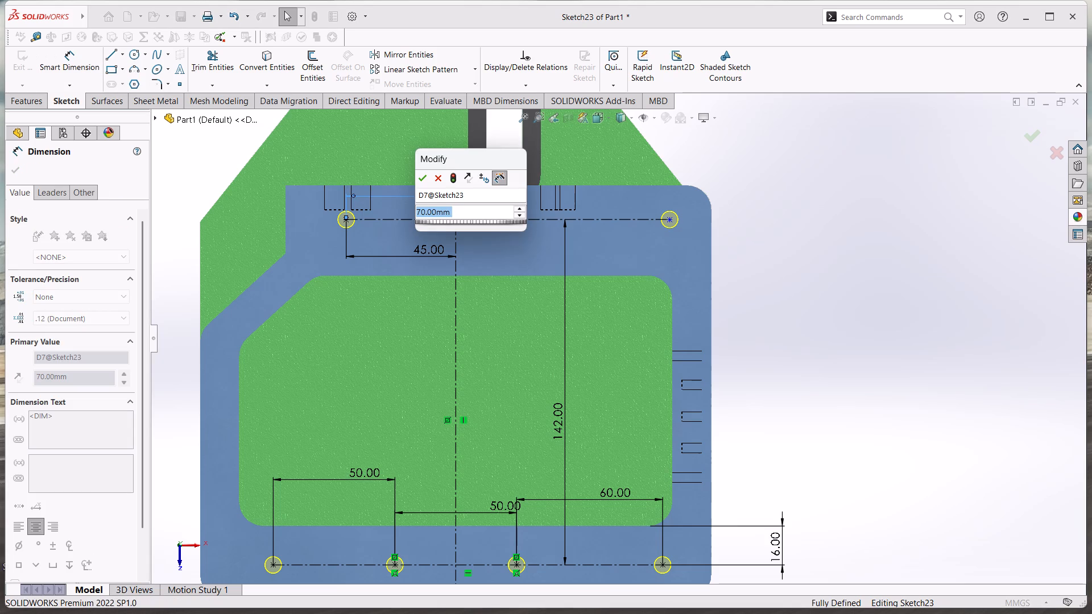
text(753)
key(Return)
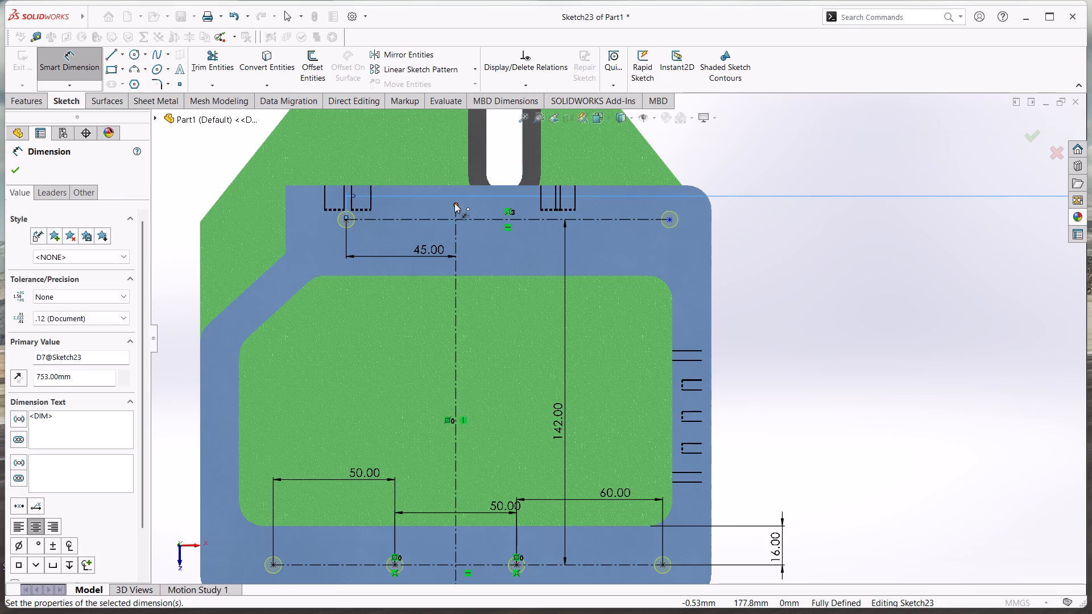
scroll(506, 205, up, 3)
scroll(624, 276, up, 4)
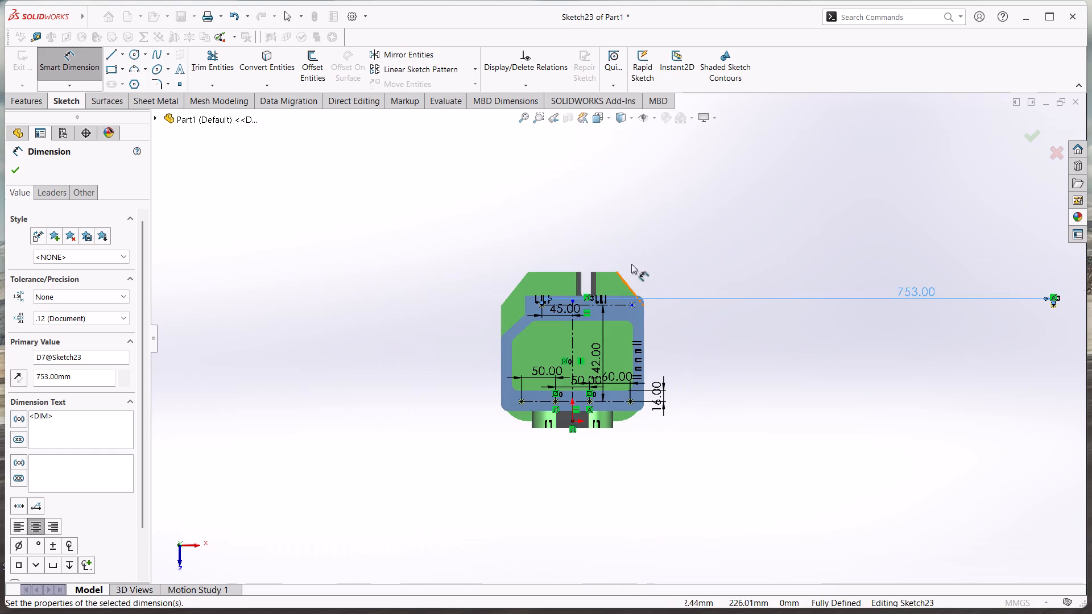
double_click(919, 296)
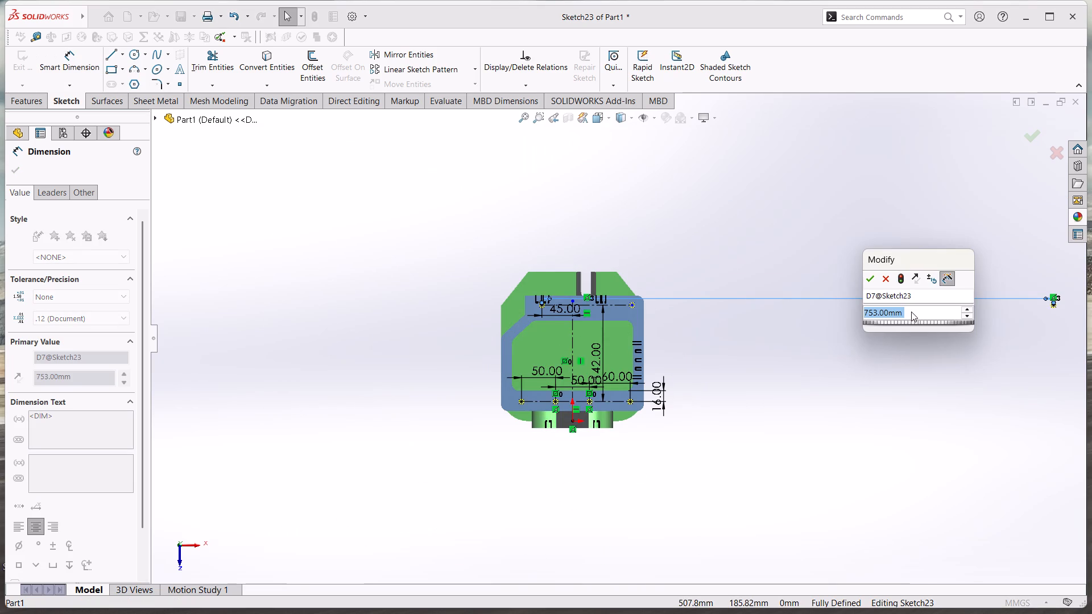
text(75)
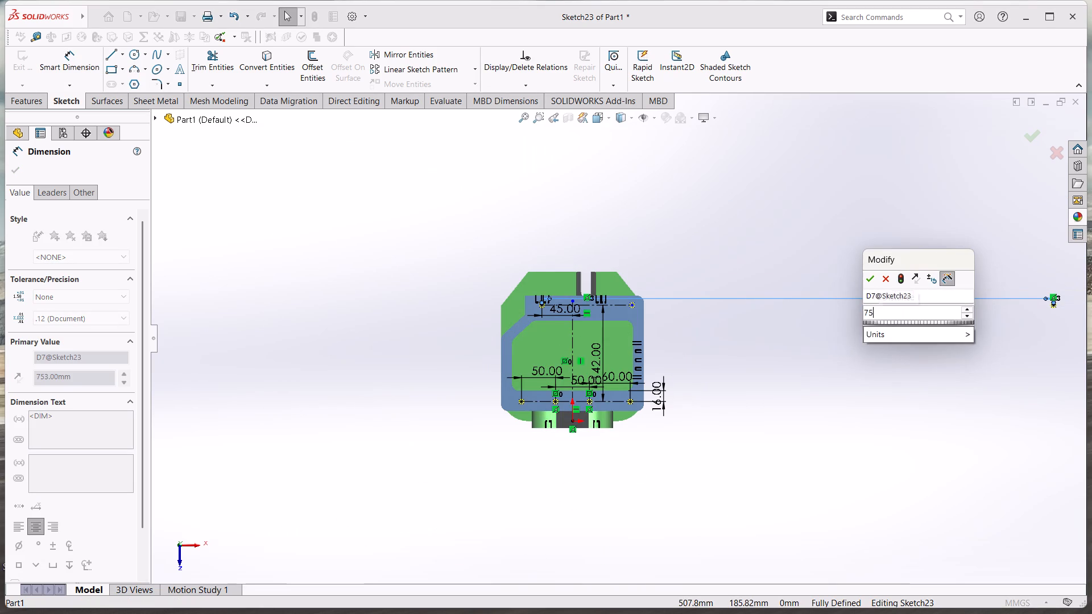
key(Return)
key(3)
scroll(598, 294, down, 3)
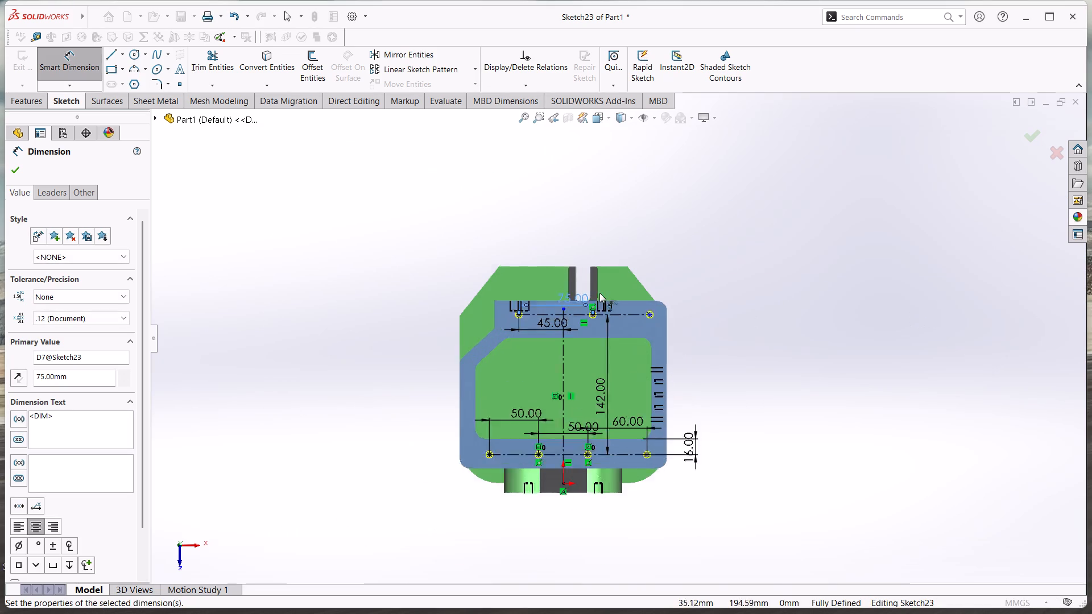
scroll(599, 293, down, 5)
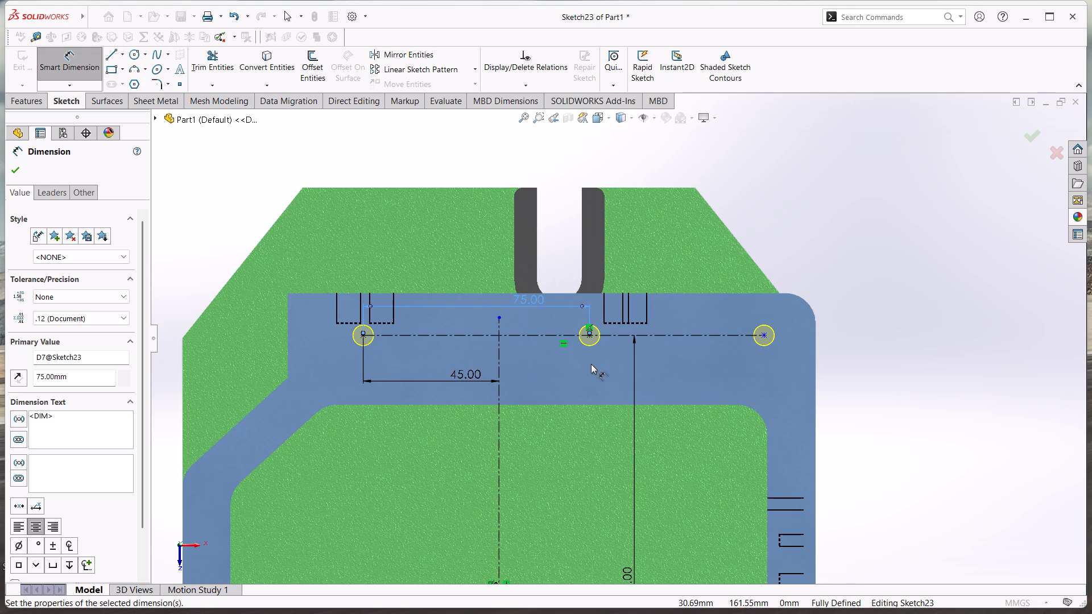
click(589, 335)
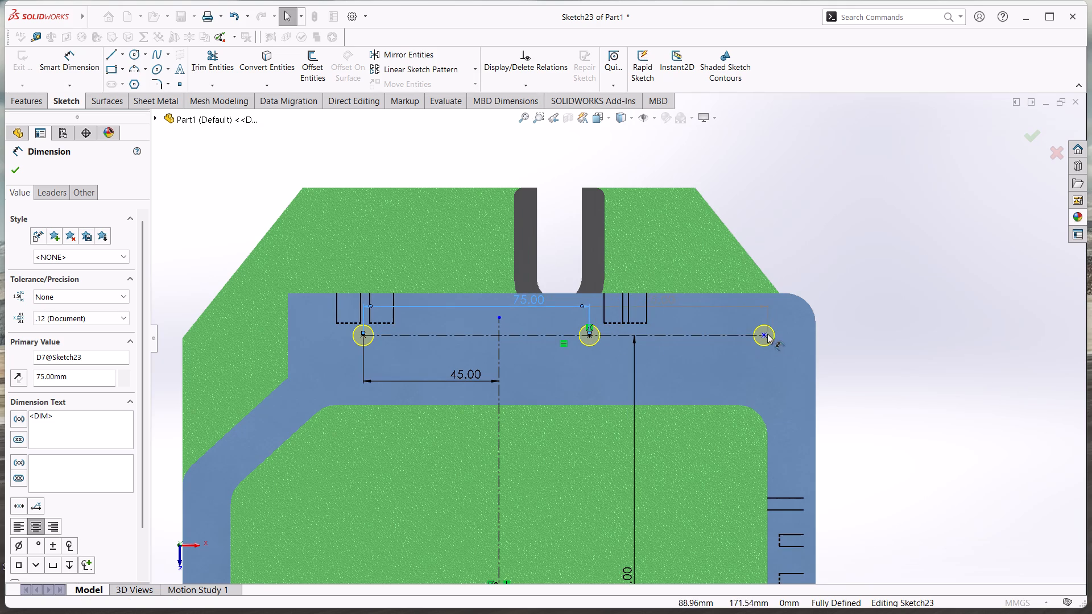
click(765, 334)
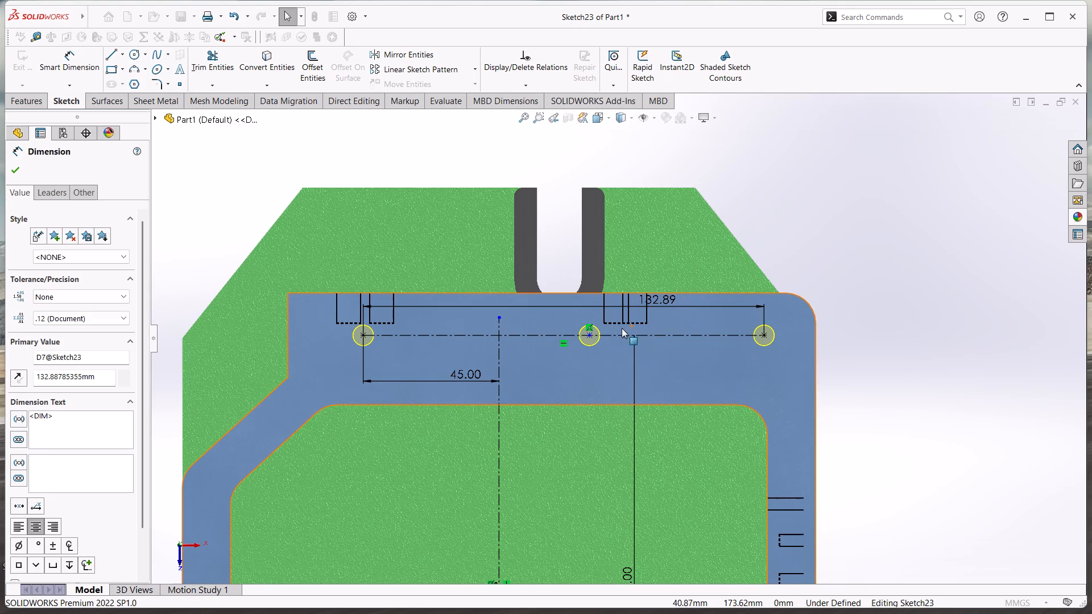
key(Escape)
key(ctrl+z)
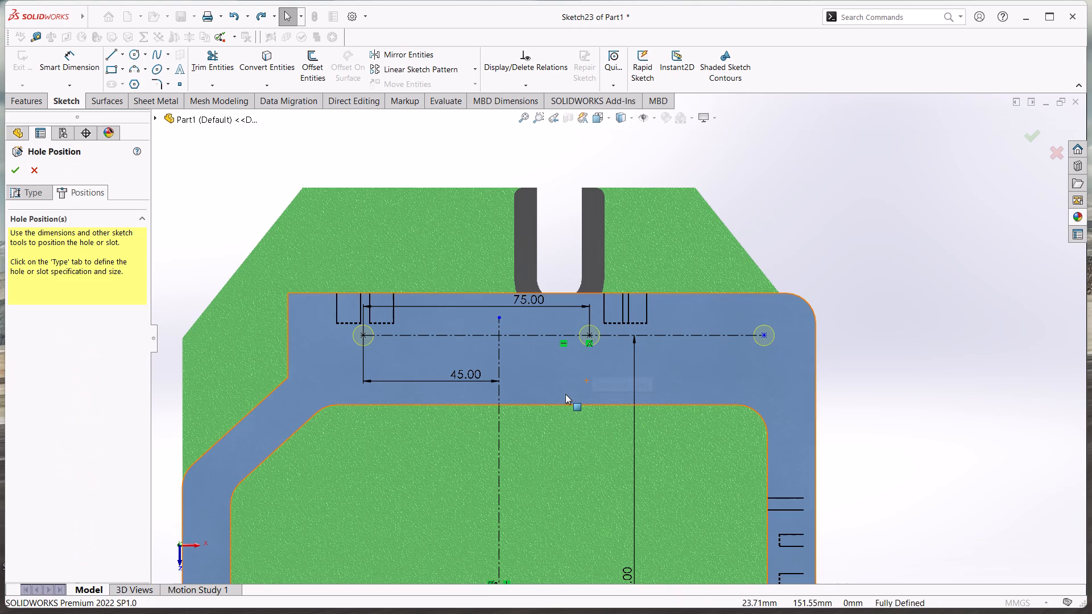
Dimension the remaining end hole of the three-hole row 45 mm from the middle hole.
click(69, 58)
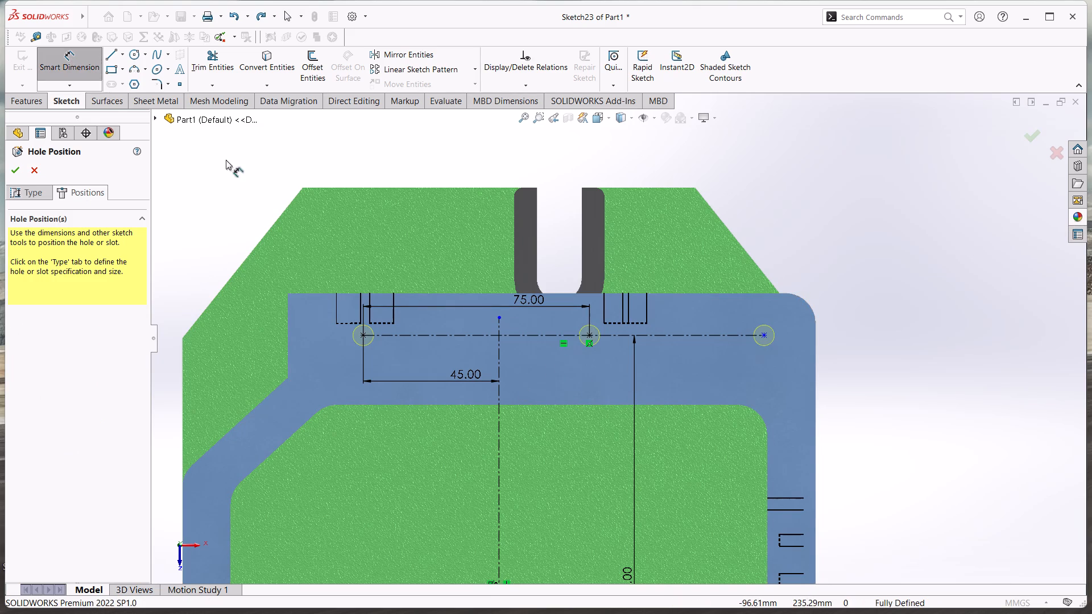
click(590, 332)
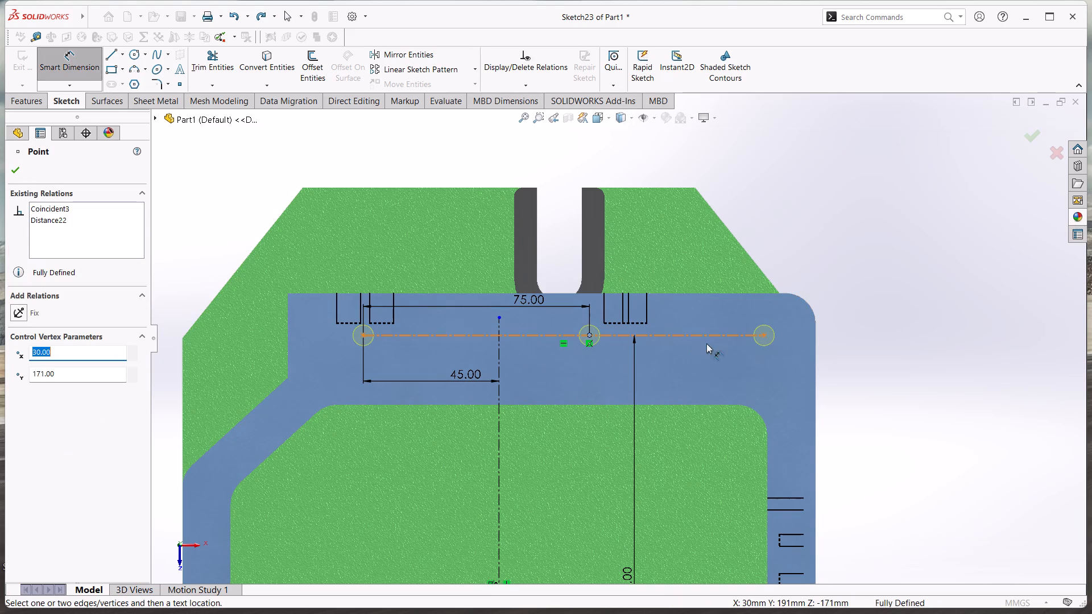
click(764, 335)
click(738, 375)
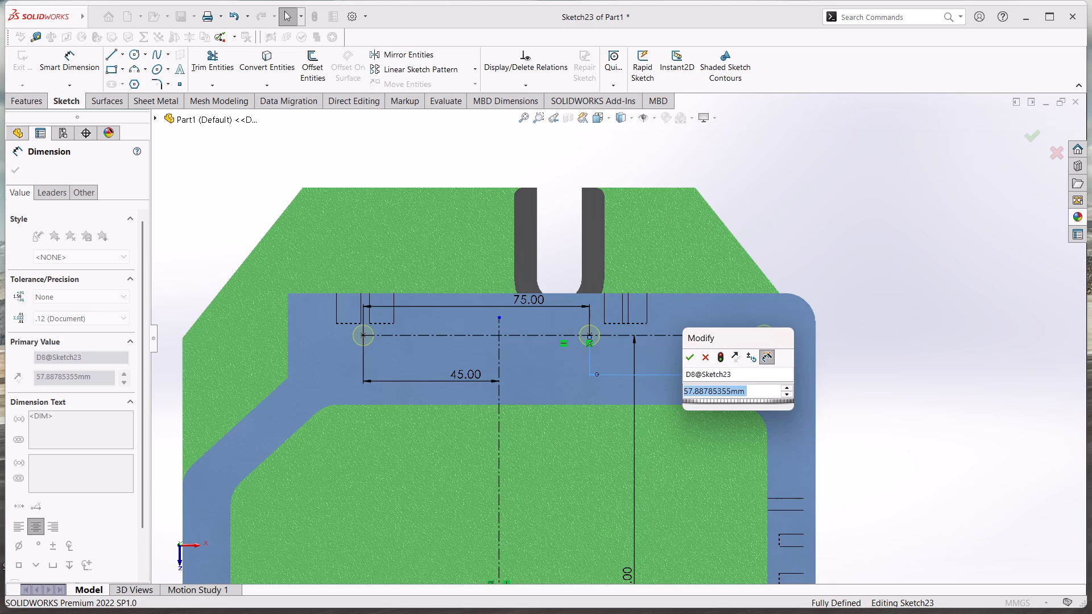
text(45)
key(Return)
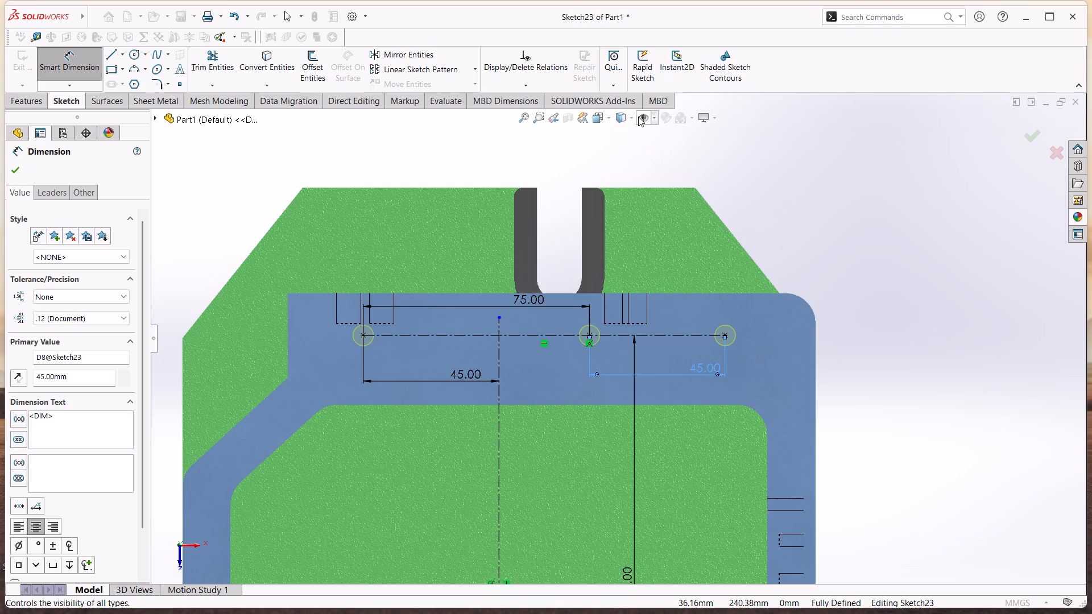
Finish the M8 tapped hole feature with its seven positions on the rim face.
click(606, 121)
click(663, 155)
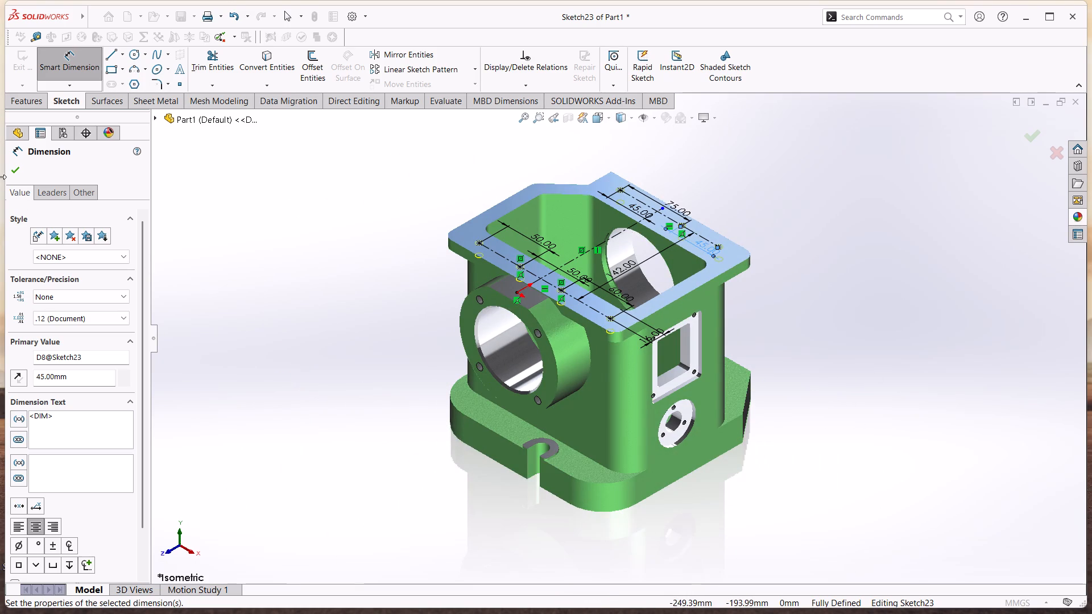
click(15, 177)
click(9, 171)
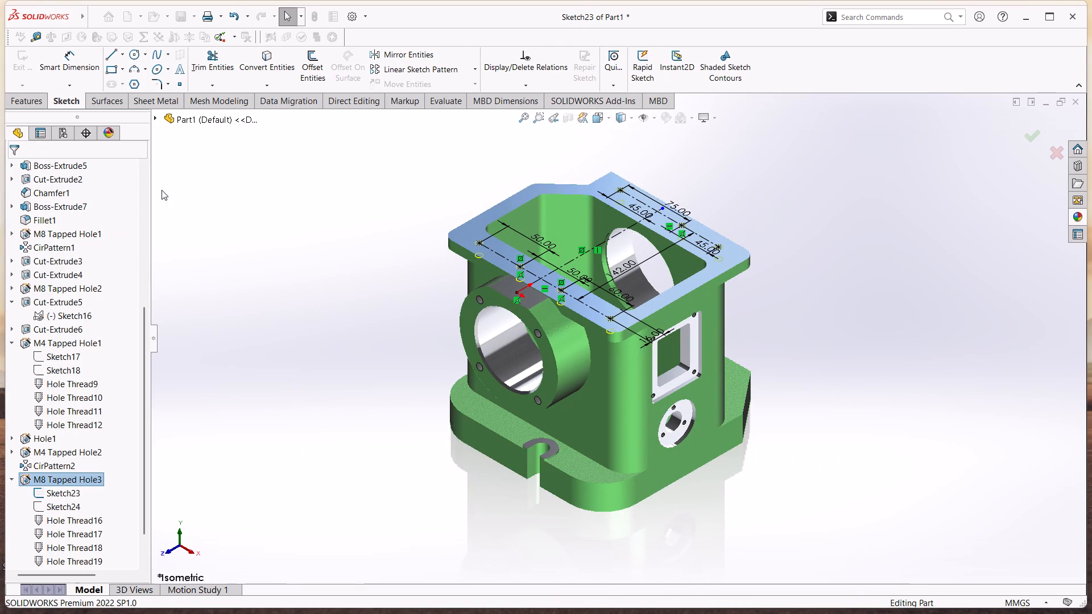
Examine the housing from all sides, checking the rim's tapped holes, the bores, the side openings and the slotted base.
middle_drag(315, 279, 320, 327)
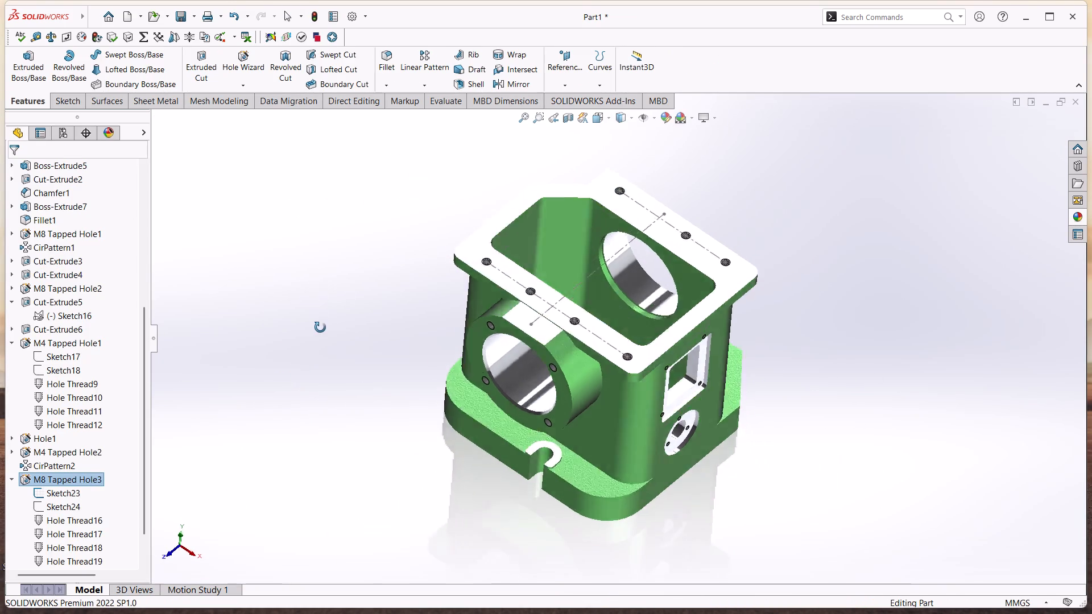
middle_drag(320, 327, 326, 292)
scroll(842, 308, up, 4)
scroll(771, 281, down, 3)
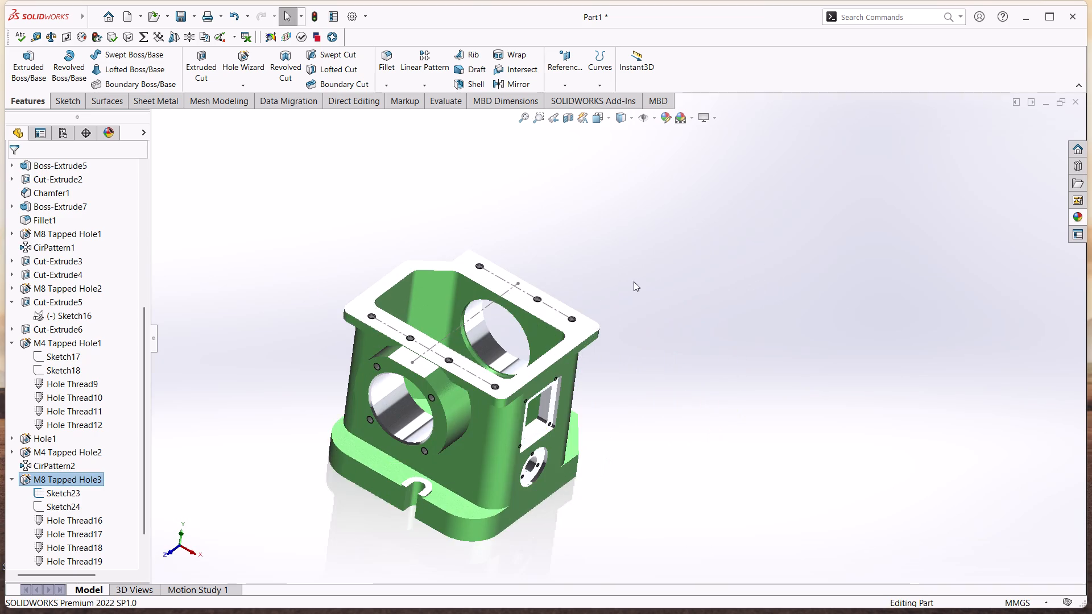
scroll(469, 288, up, 3)
scroll(555, 314, down, 2)
middle_drag(550, 321, 597, 318)
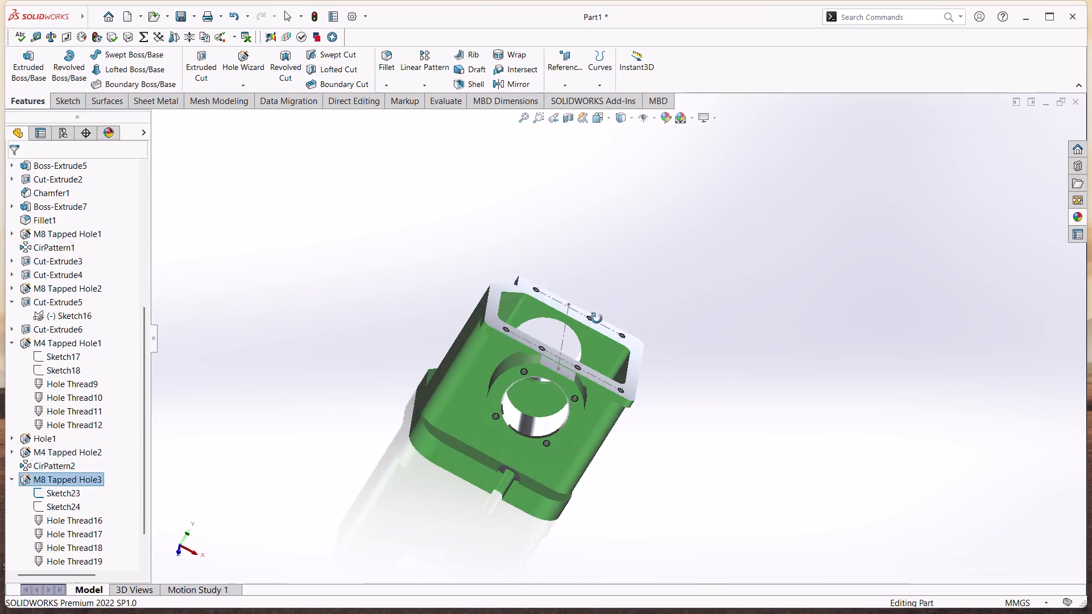
middle_drag(597, 318, 614, 242)
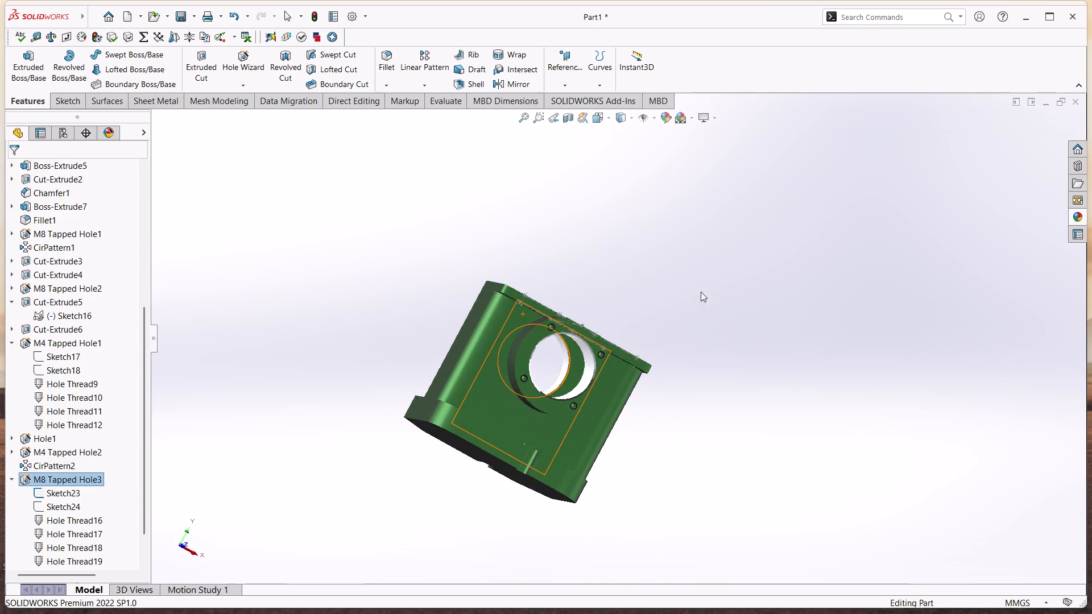
middle_drag(714, 328, 552, 364)
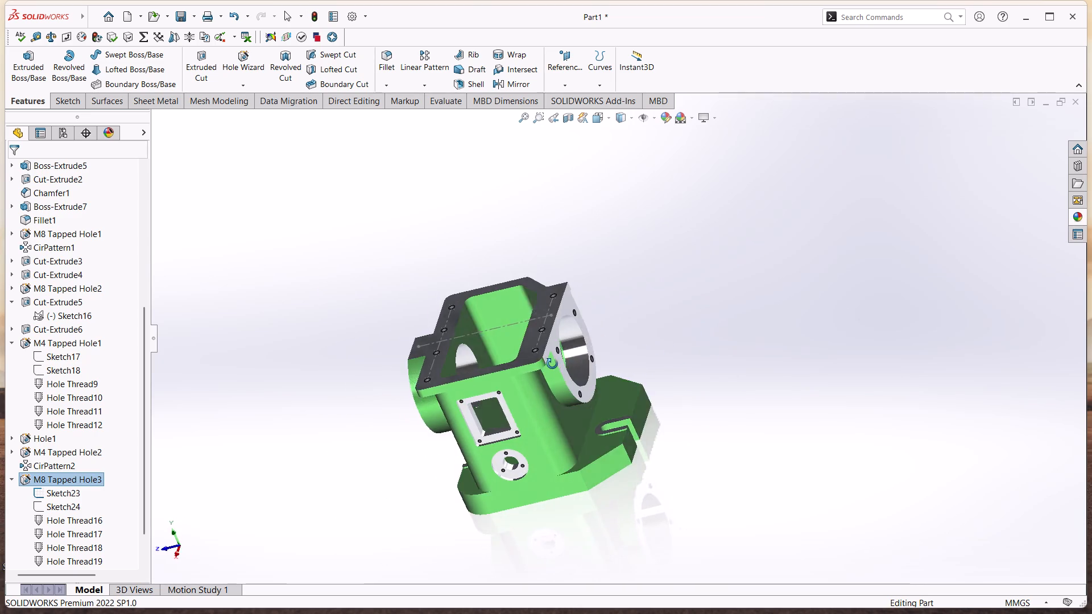
middle_drag(552, 364, 544, 362)
middle_drag(807, 284, 711, 380)
middle_drag(735, 288, 691, 399)
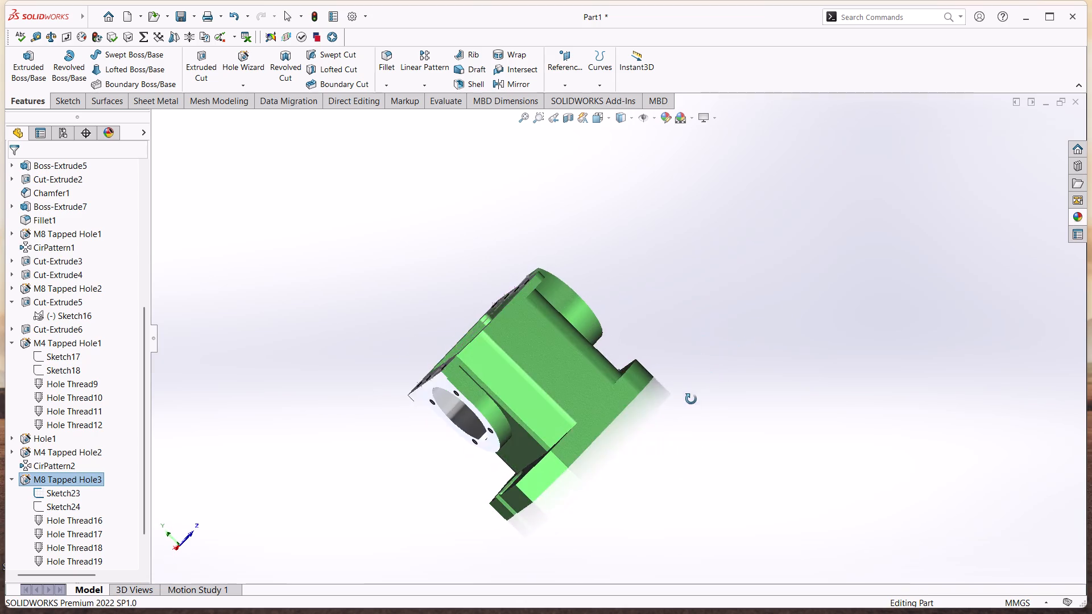
middle_drag(691, 399, 690, 394)
middle_drag(673, 298, 622, 455)
middle_drag(635, 258, 613, 372)
middle_drag(677, 244, 655, 396)
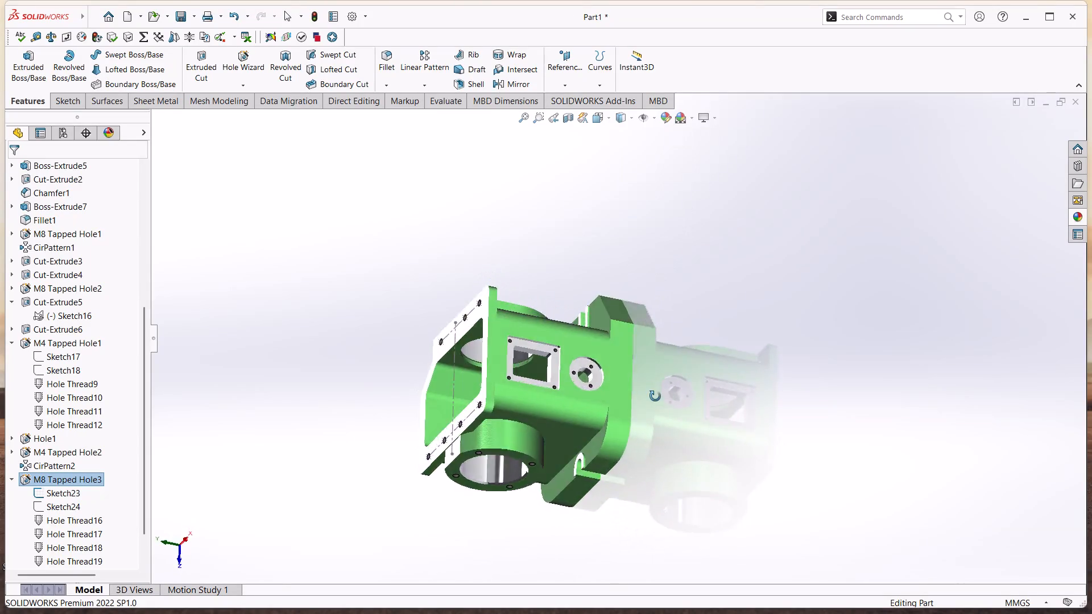
middle_drag(655, 396, 812, 160)
middle_drag(424, 324, 412, 404)
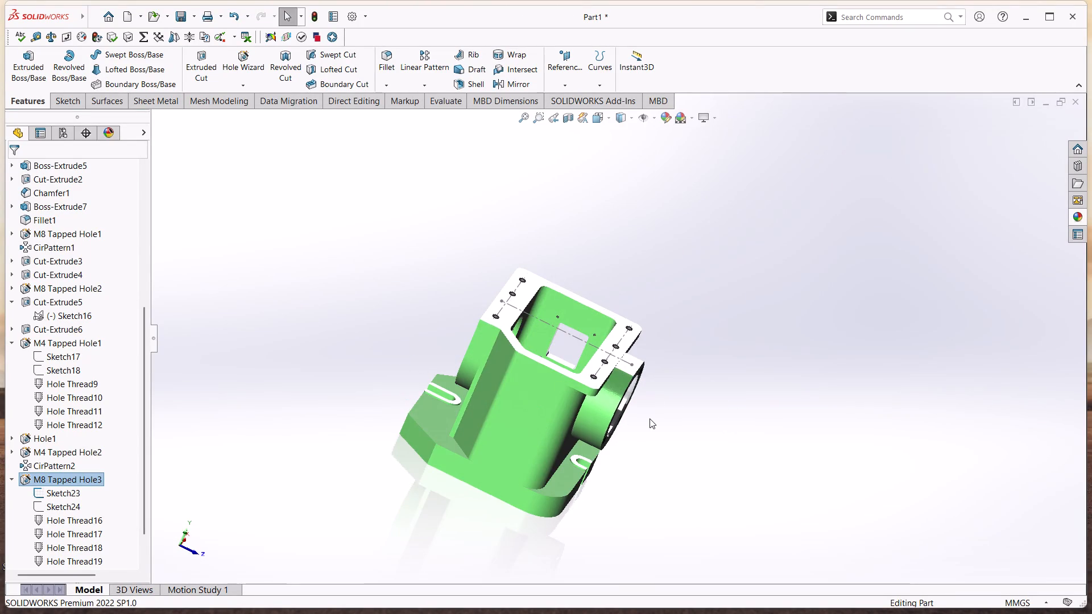
middle_drag(651, 418, 664, 365)
scroll(560, 388, up, 2)
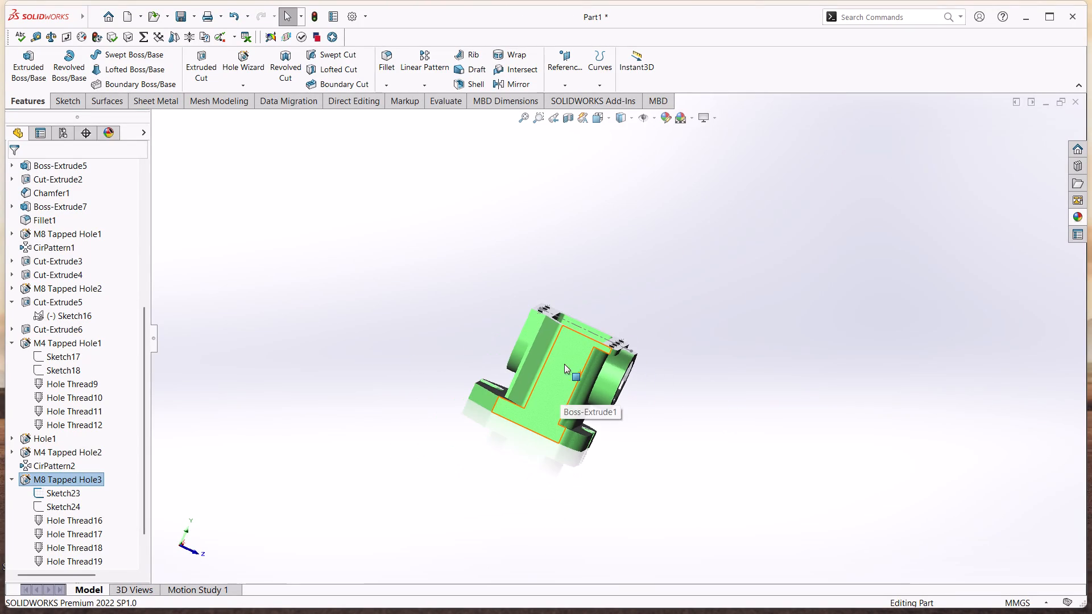
middle_drag(659, 327, 469, 464)
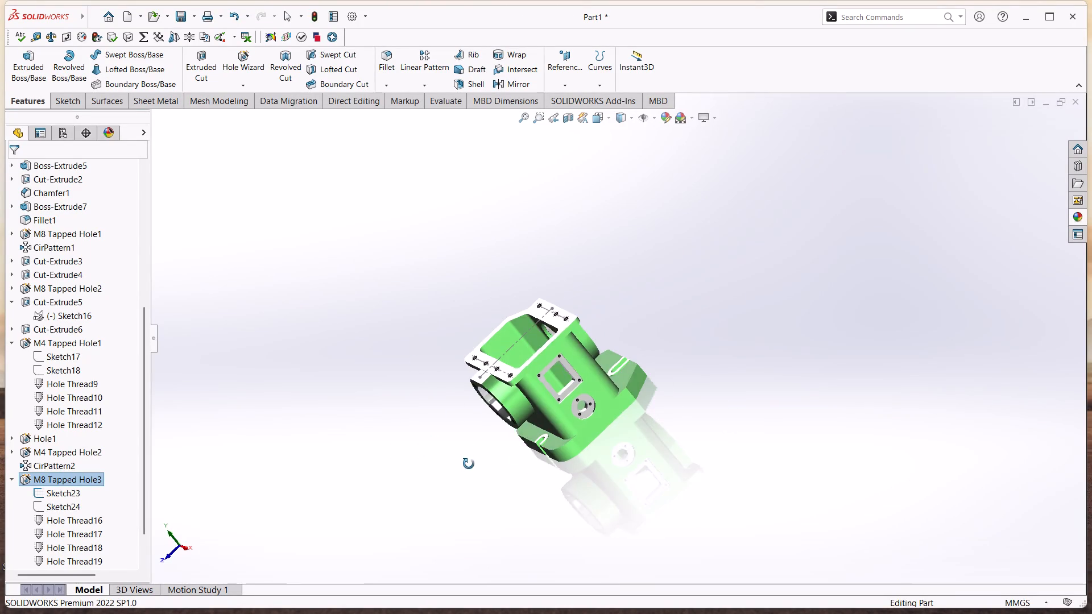
middle_drag(469, 464, 464, 469)
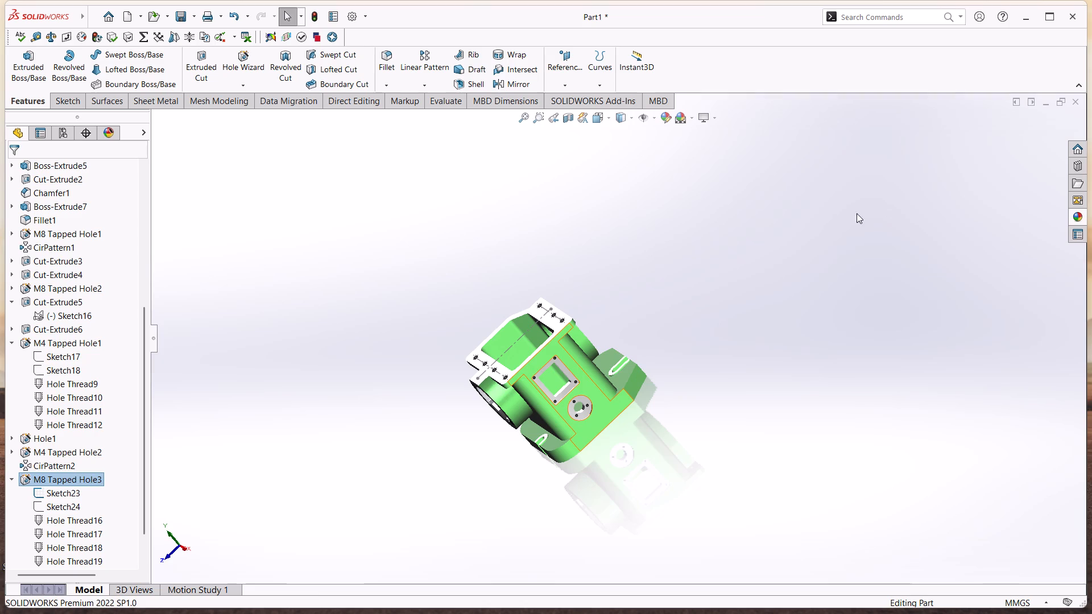
Create a reference plane offset 7 mm from the Right Plane, with the offset direction flipped.
click(555, 80)
click(577, 100)
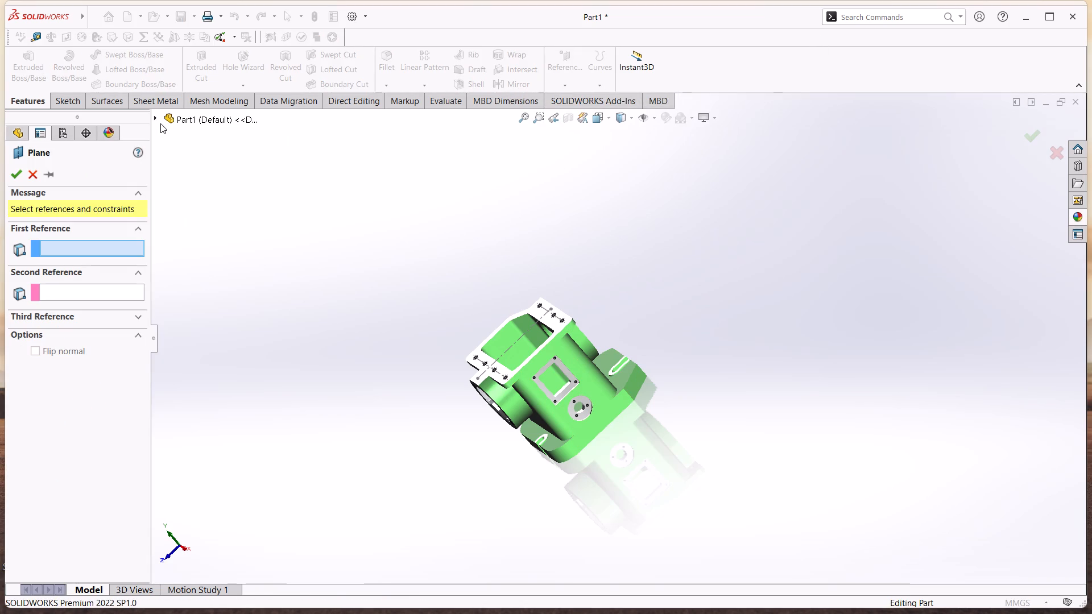
click(160, 121)
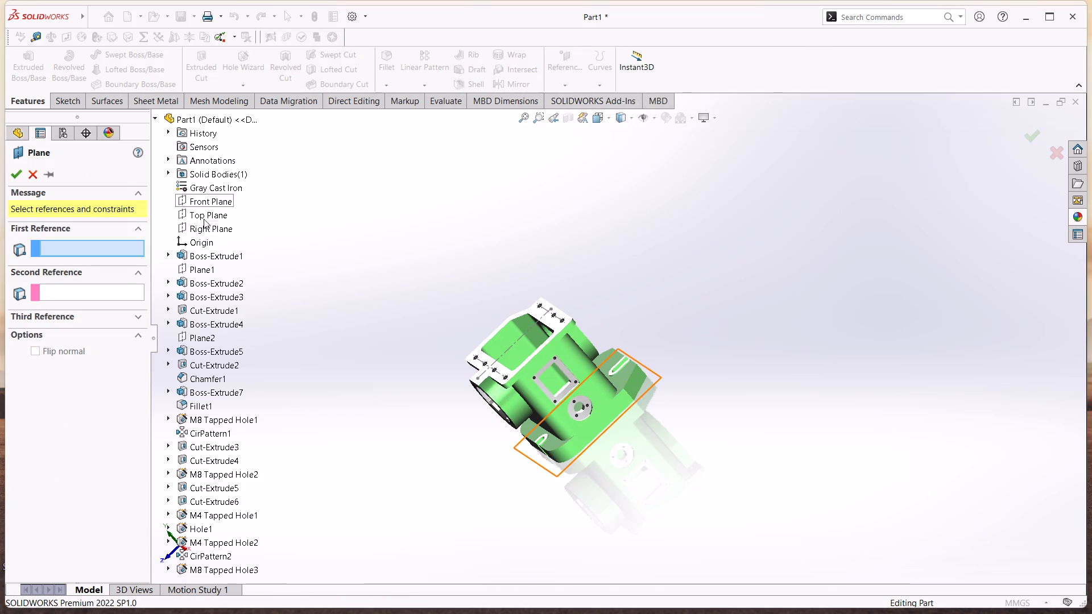
click(213, 231)
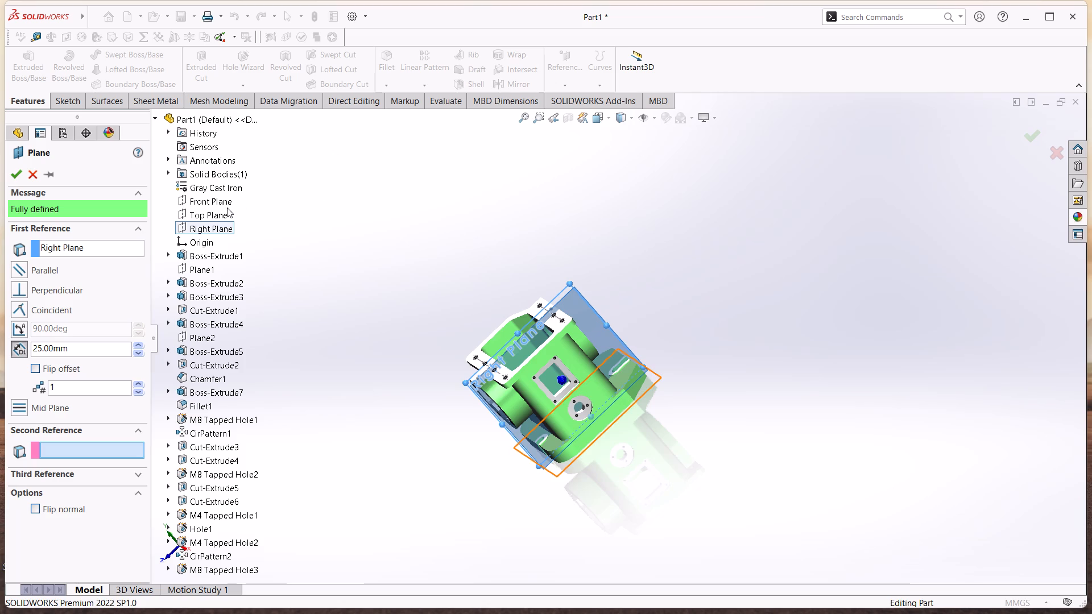
click(37, 369)
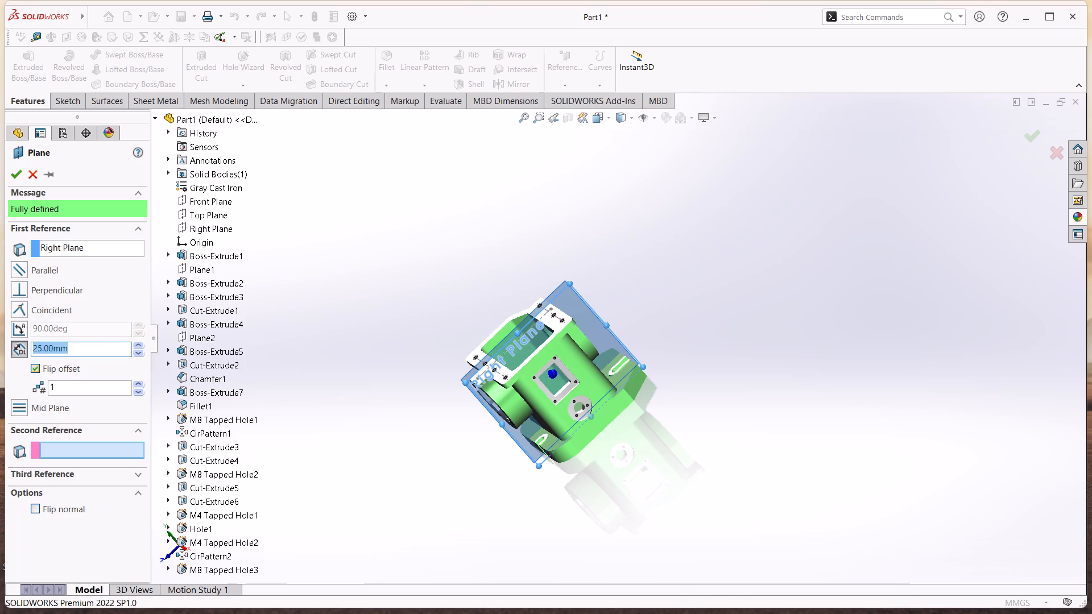
drag(73, 352, 0, 367)
key(7)
key(Return)
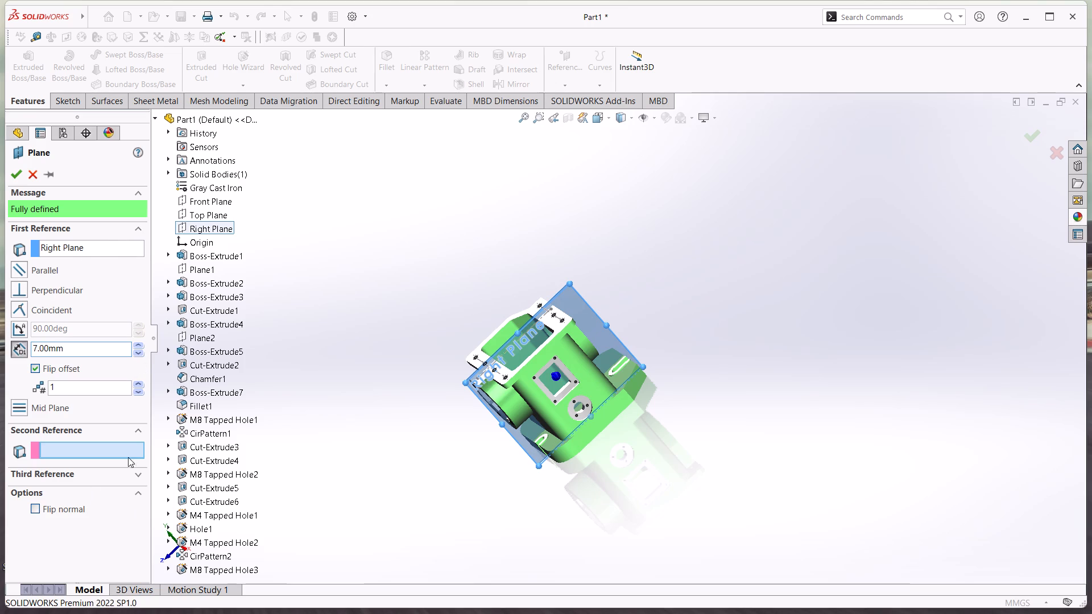
middle_drag(570, 482, 643, 404)
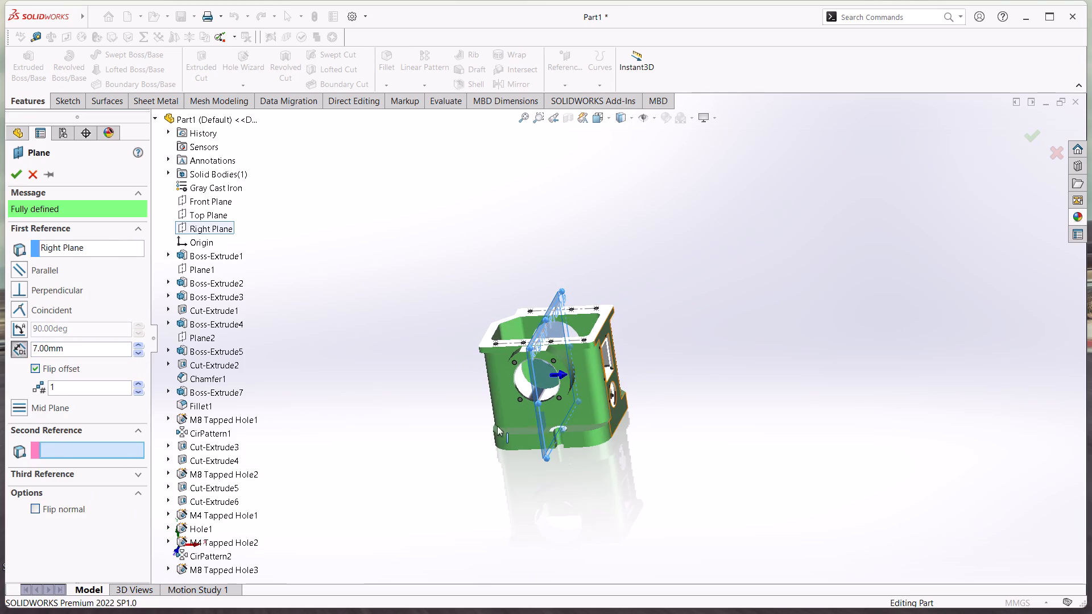
click(8, 184)
click(16, 172)
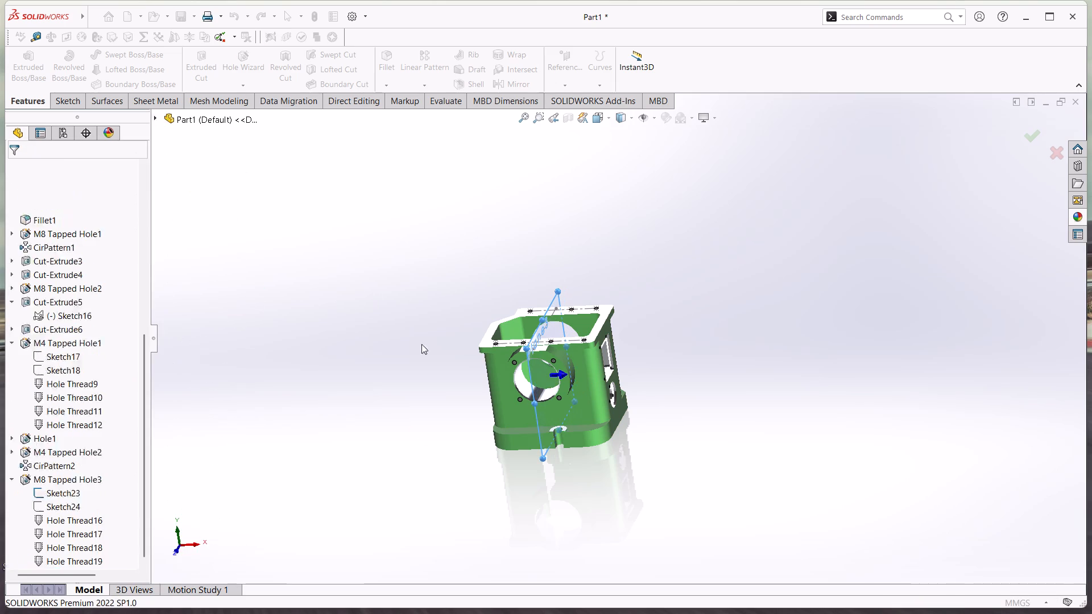
On the new offset plane, sketch a 45 mm vertical line from the base's top outer corner up to the underside of the overhanging bore boss.
click(539, 337)
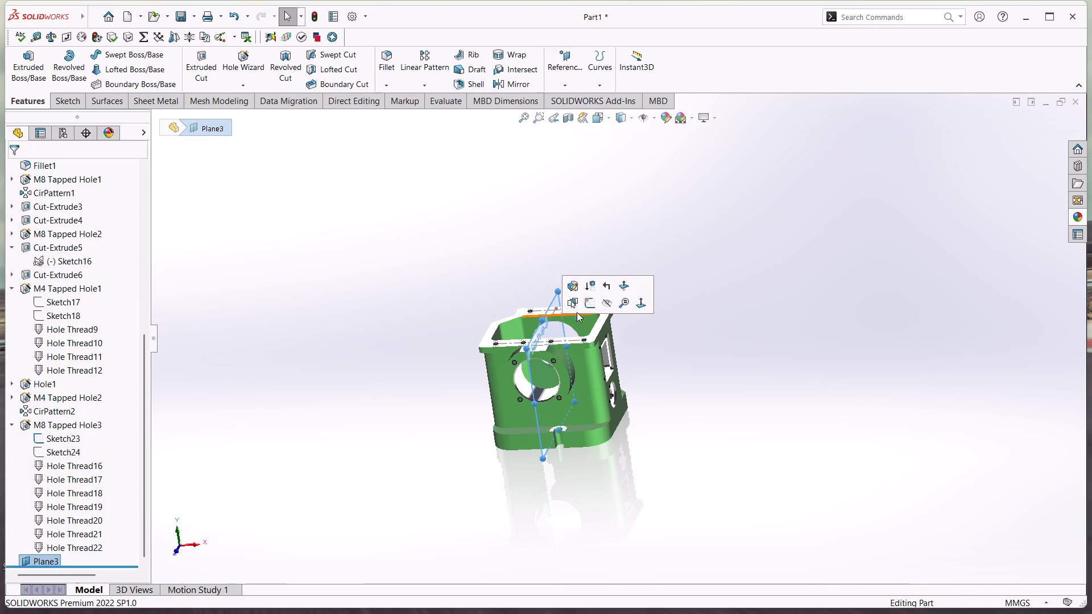
click(588, 300)
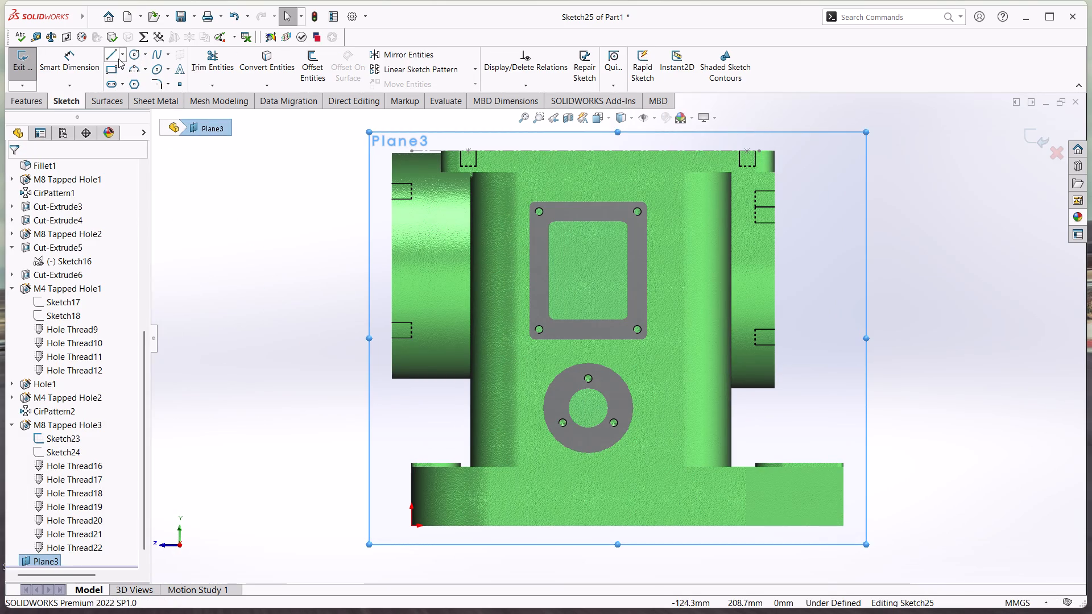
click(118, 59)
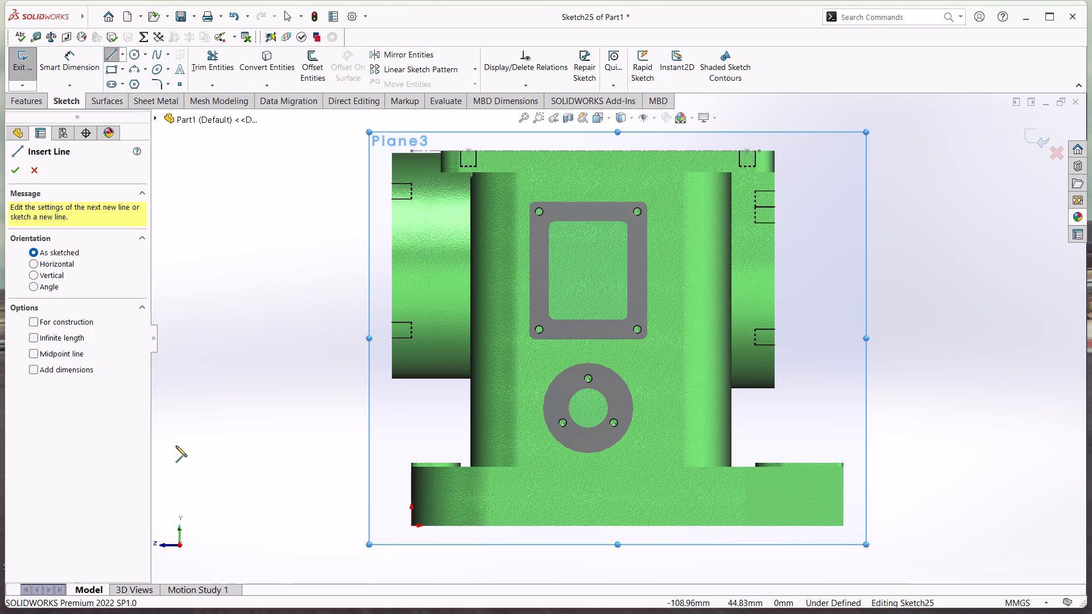
scroll(385, 472, down, 5)
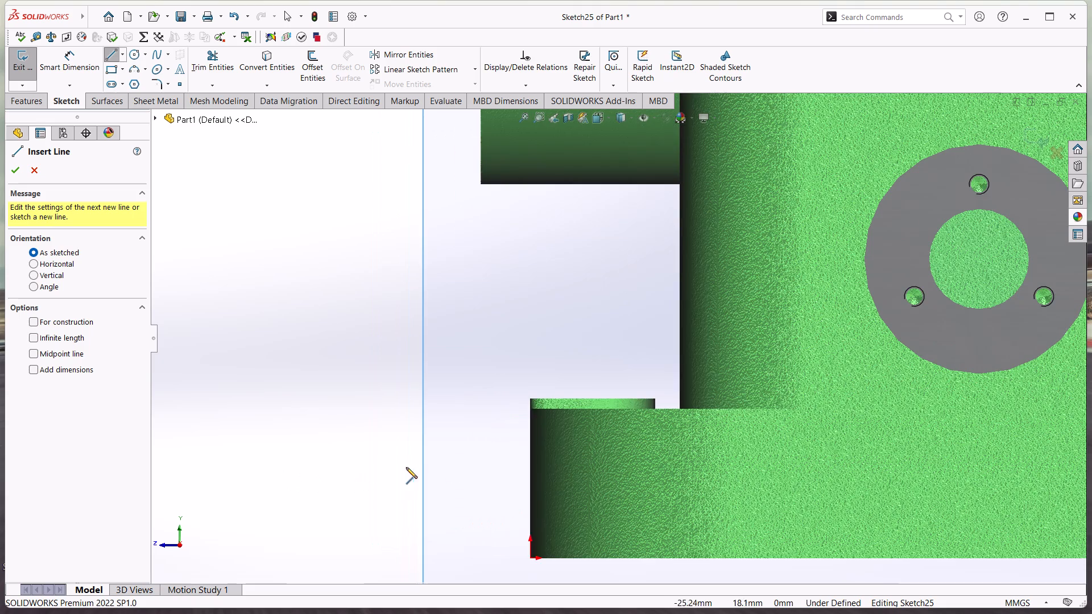
click(530, 409)
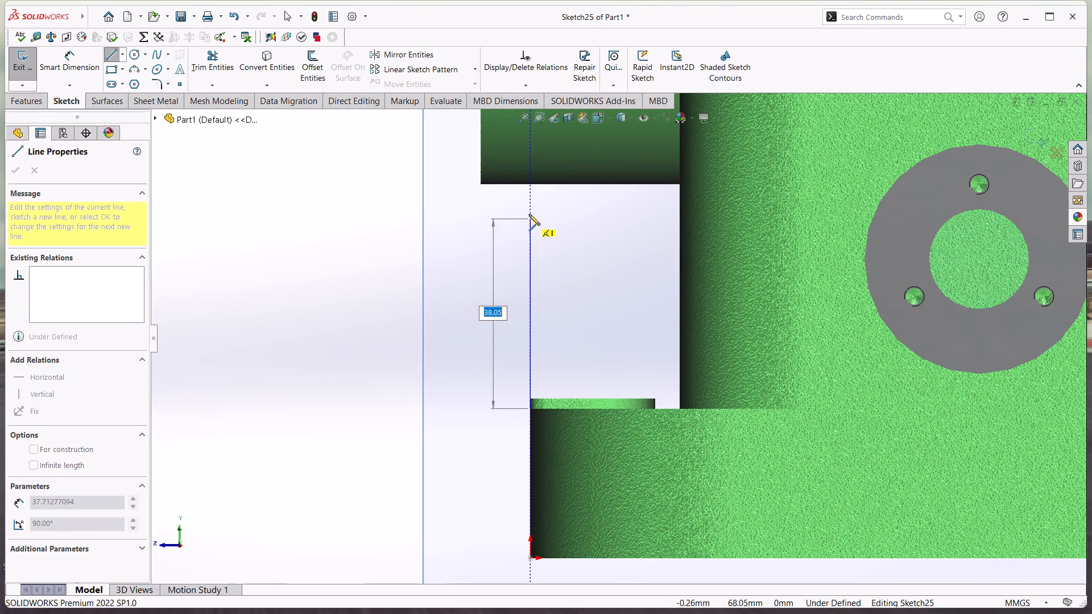
click(530, 182)
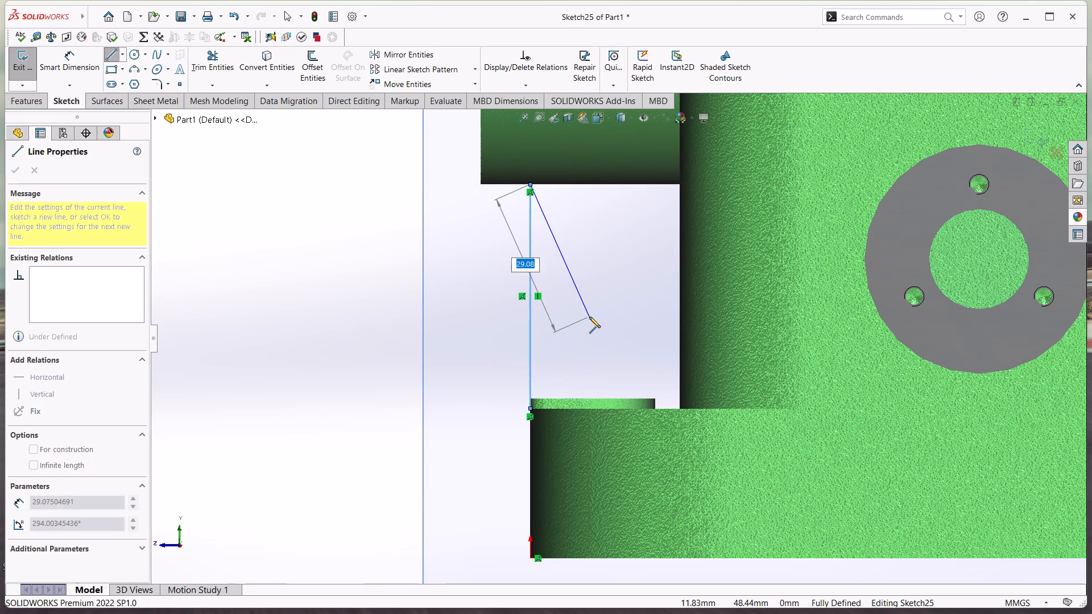
key(Escape)
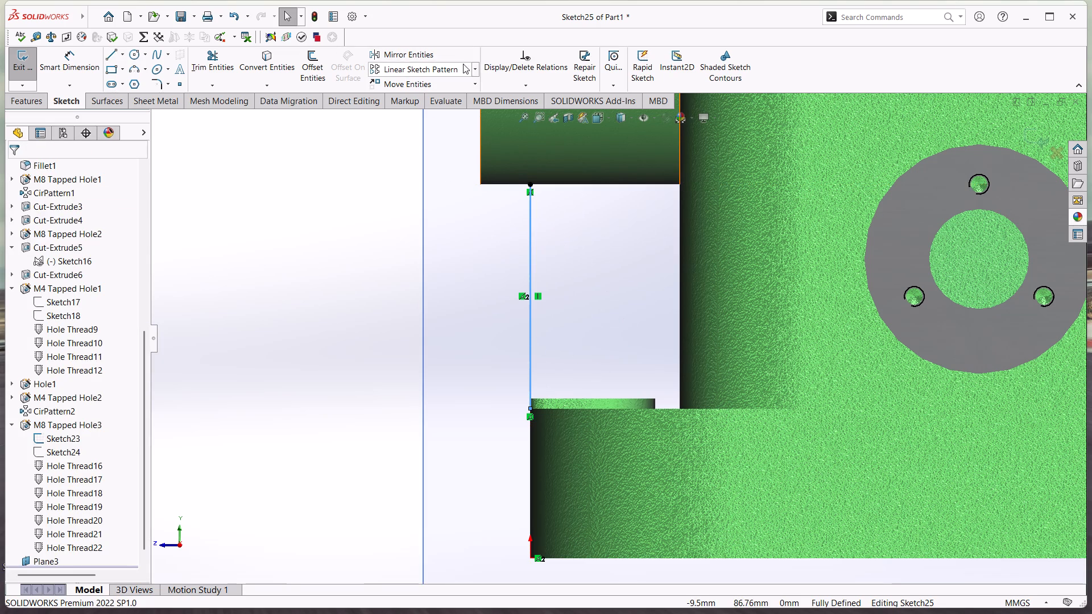
Create a 10 mm thick rib from the line, thickened to both sides, filling the gap between boss, wall and base.
click(48, 97)
click(36, 98)
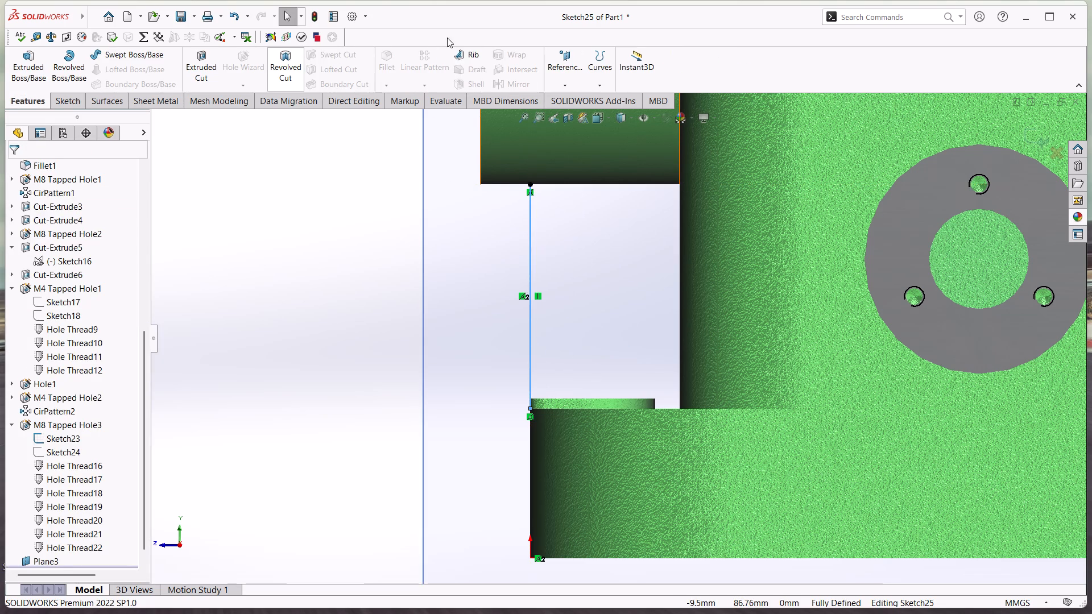
click(461, 53)
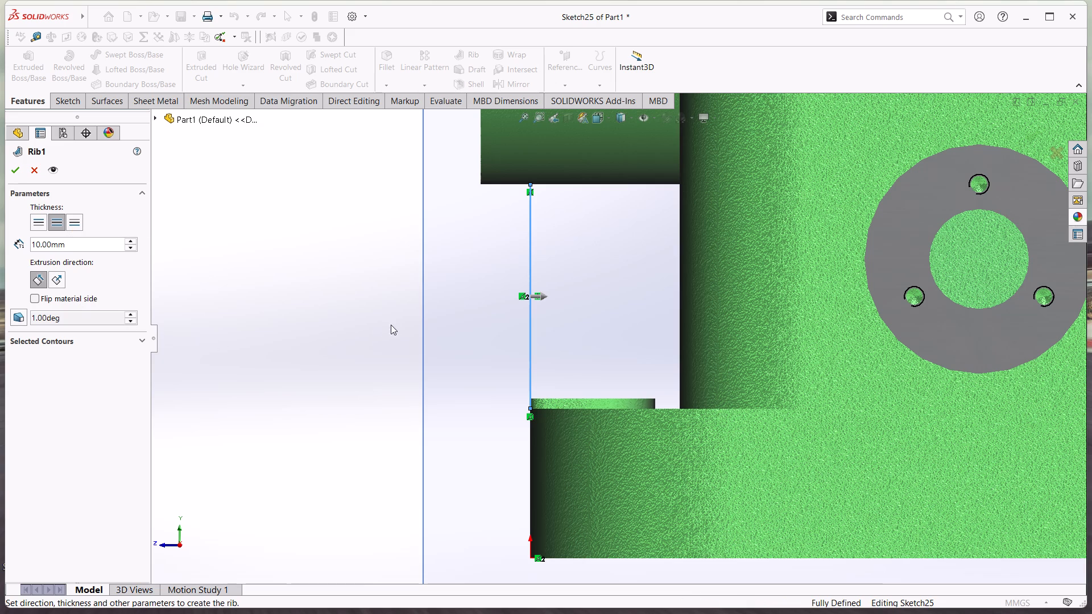
scroll(336, 309, down, 1)
middle_drag(336, 309, 382, 340)
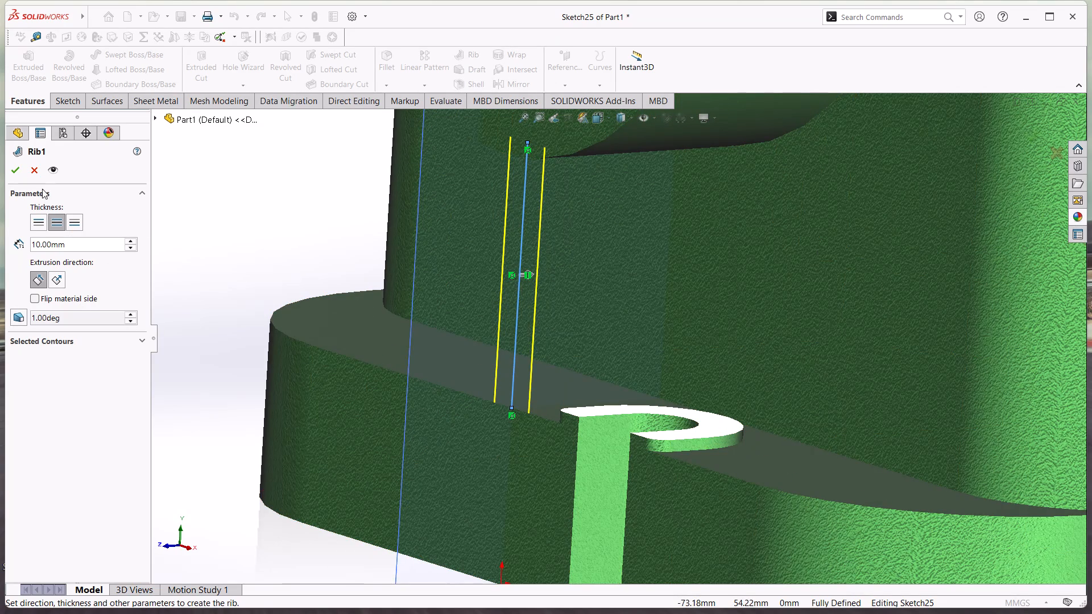
click(8, 169)
On the same offset plane, sketch a 40 mm vertical line from the opposite bore boss's underside down to the base's top face.
middle_drag(177, 267, 188, 273)
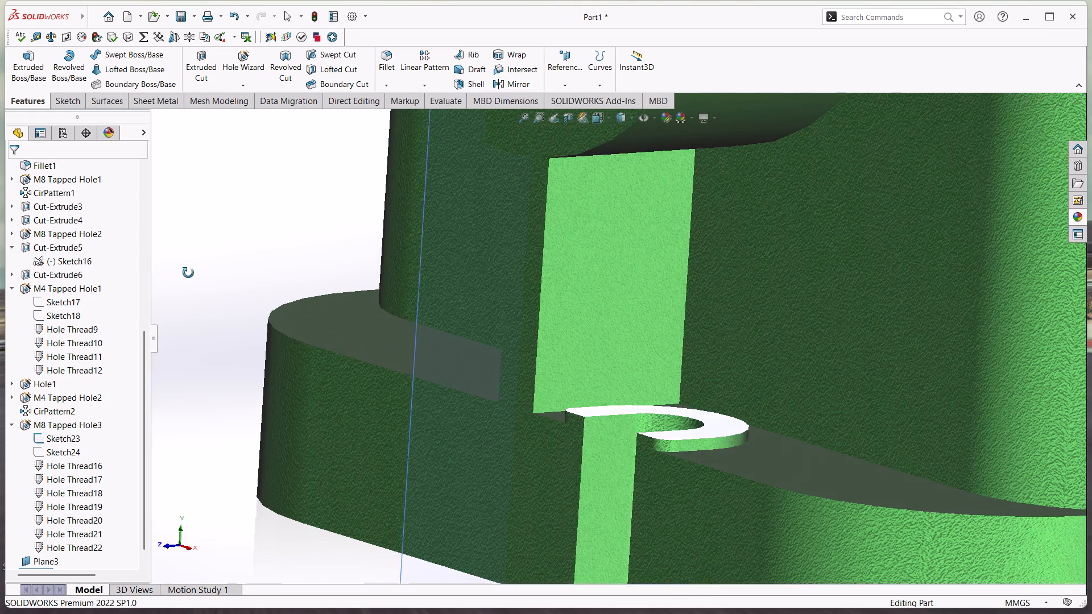
middle_drag(188, 273, 211, 283)
scroll(217, 281, up, 4)
middle_drag(552, 468, 552, 469)
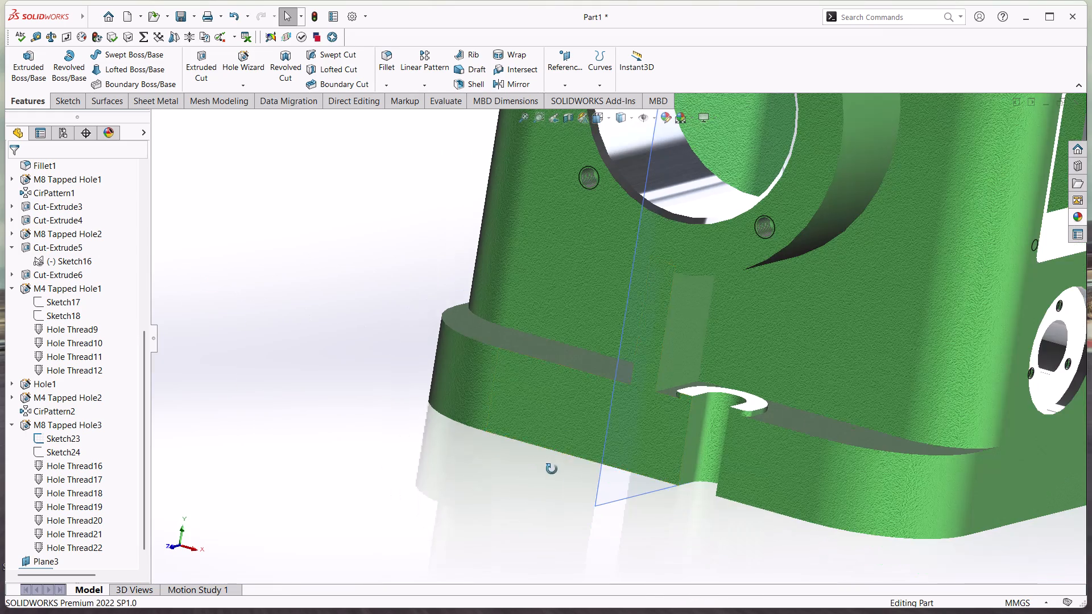
middle_drag(552, 469, 427, 451)
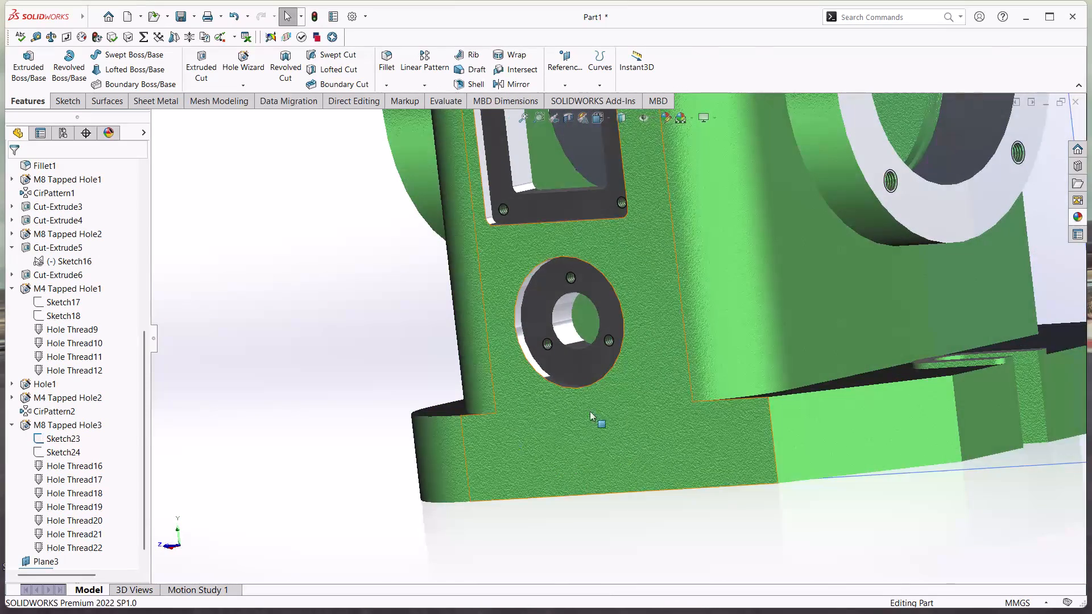
scroll(646, 408, up, 5)
click(796, 283)
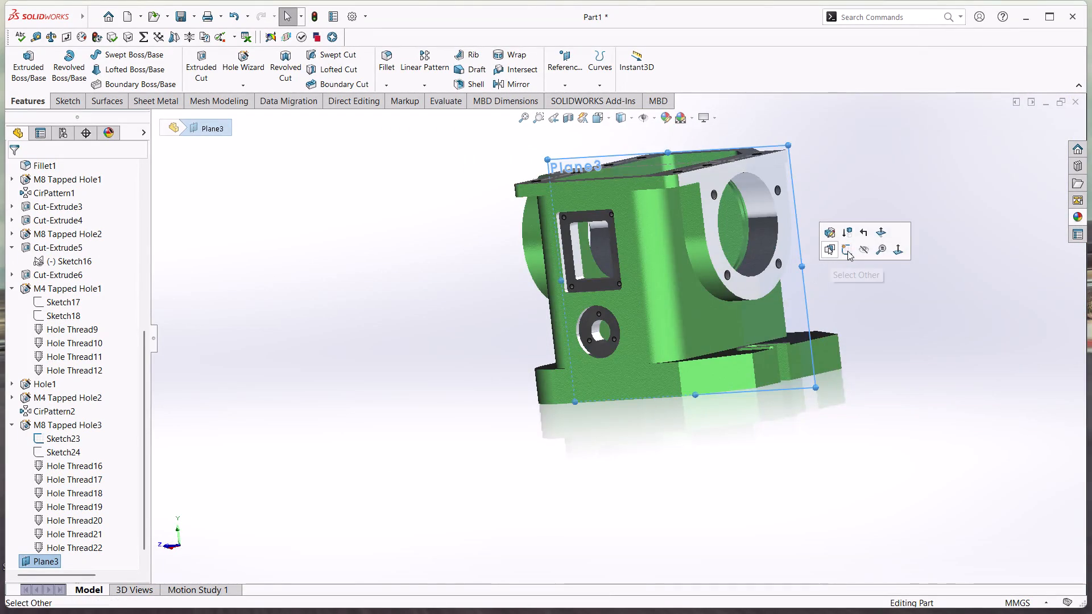
click(847, 251)
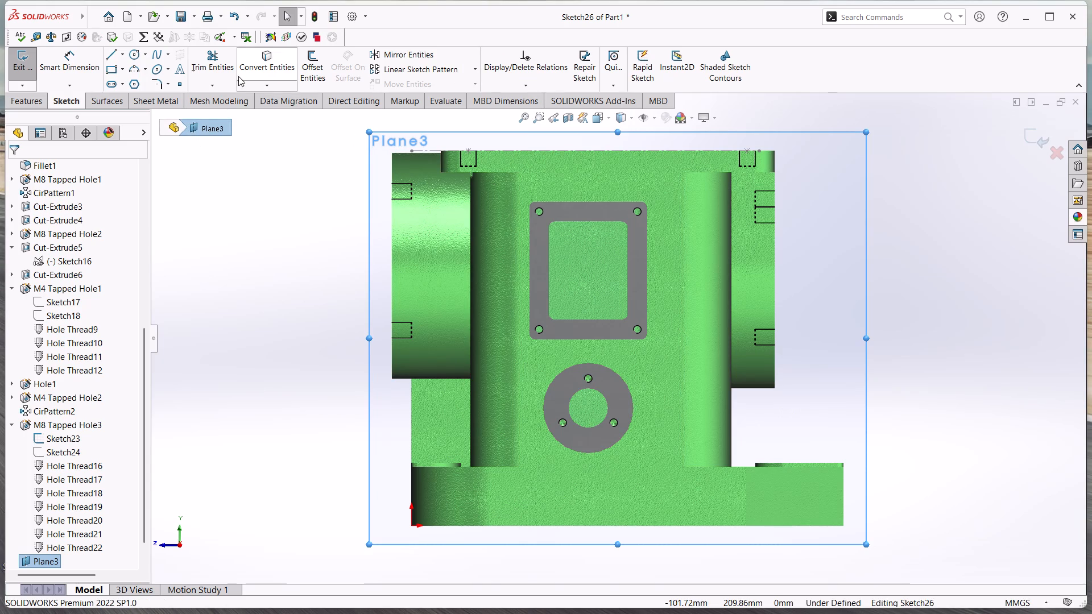
click(106, 57)
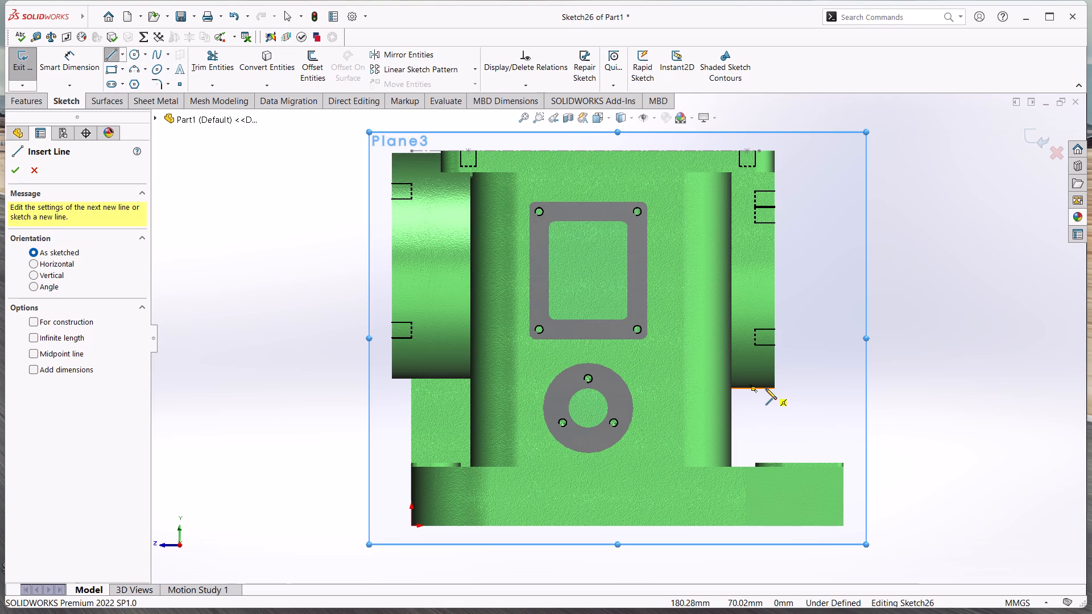
click(766, 388)
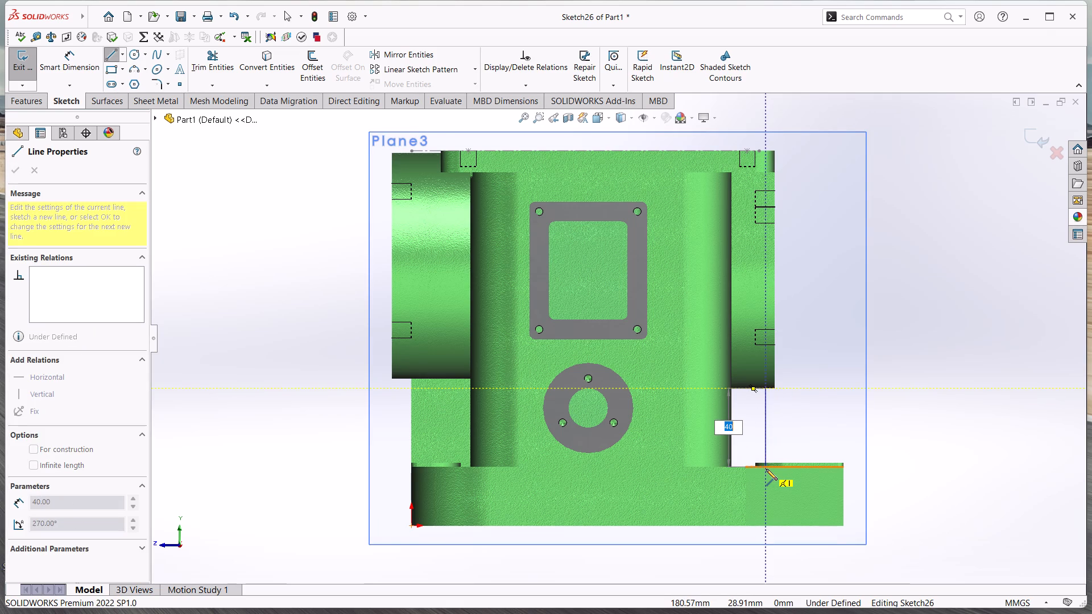
click(766, 469)
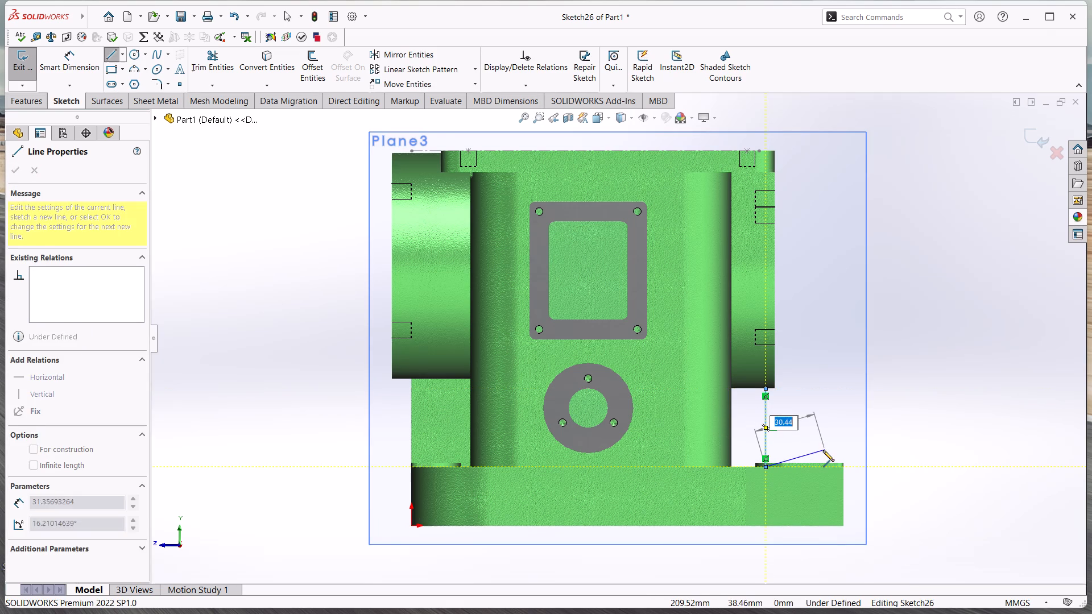
key(Escape)
Dimension the vertical line 20 mm from the housing's adjacent outer wall edge.
click(56, 53)
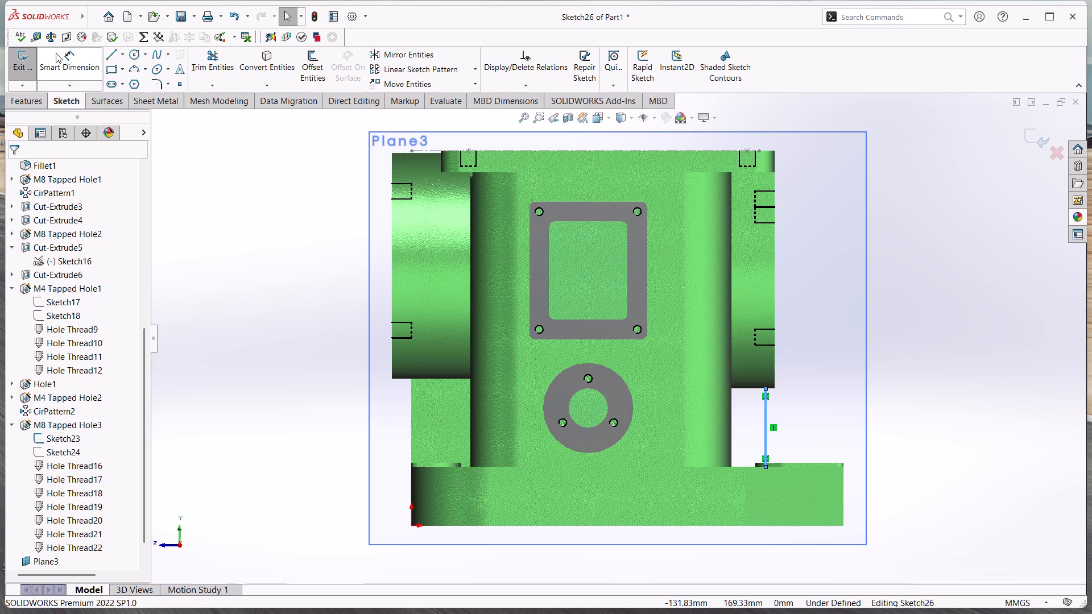
click(733, 428)
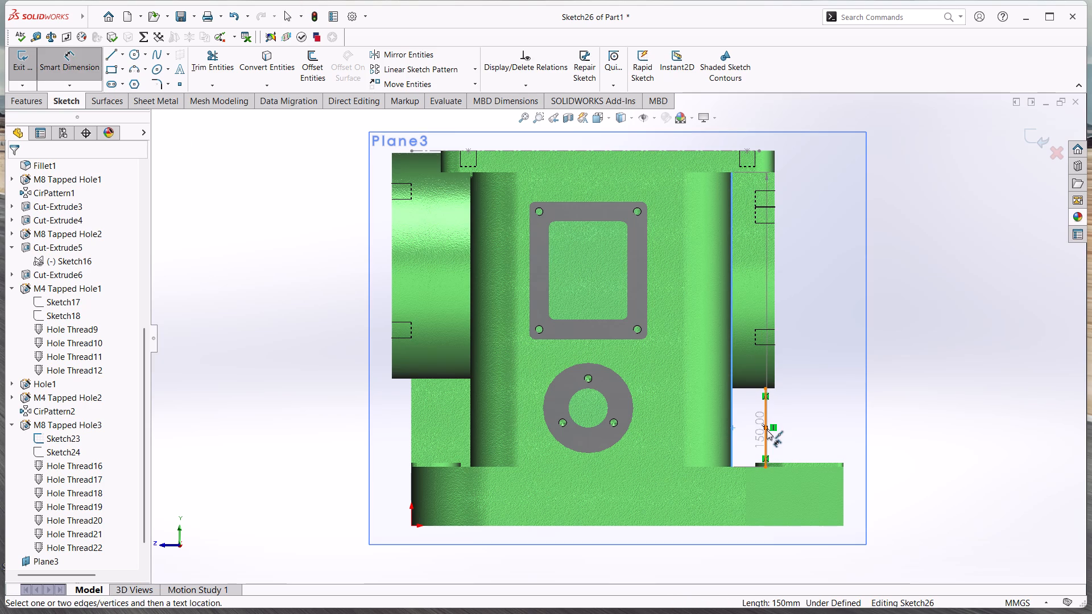
click(767, 430)
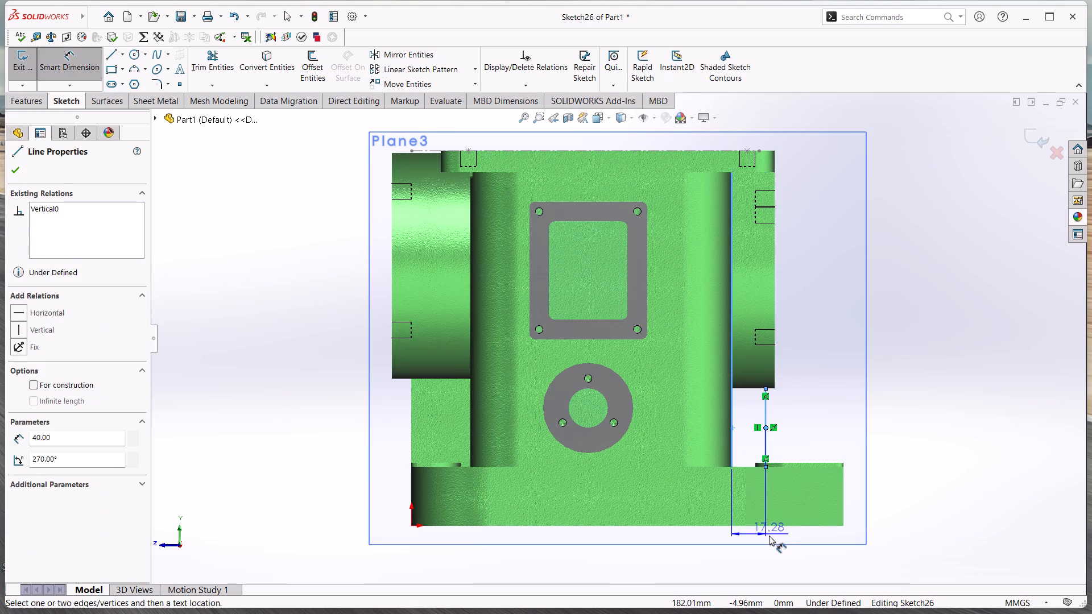
click(769, 536)
text(20)
key(Return)
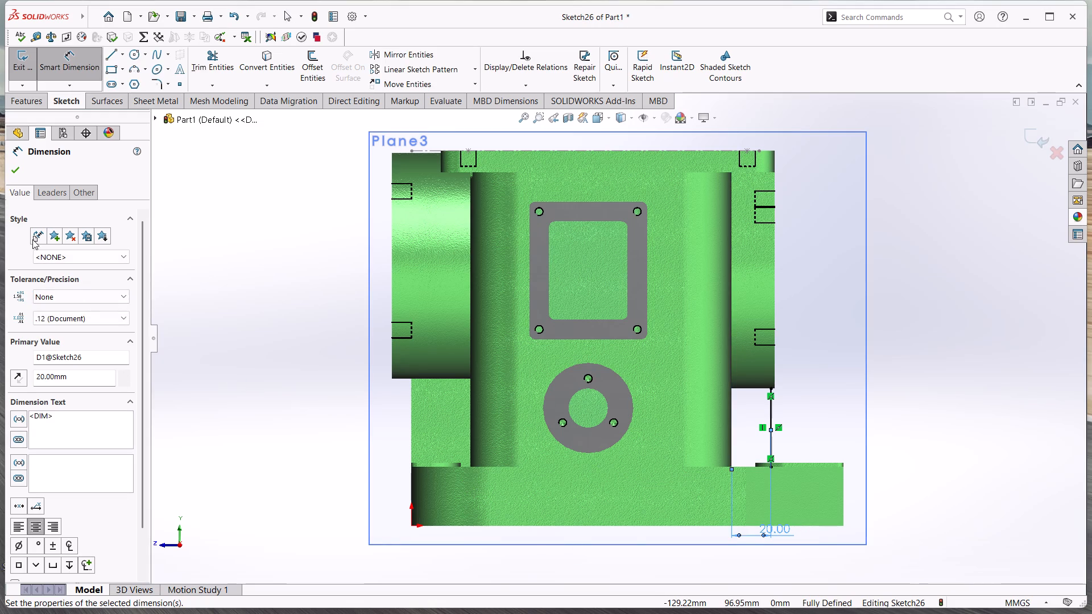
click(15, 174)
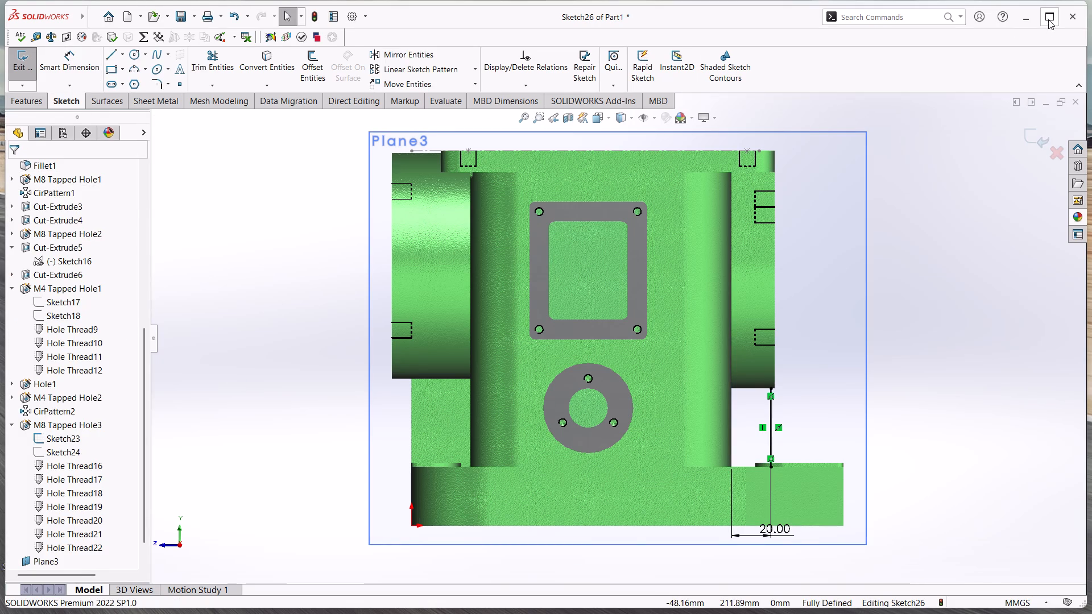
Create a 10 mm thick rib from this line, thickened to both sides, under the opposite bore boss.
click(1048, 19)
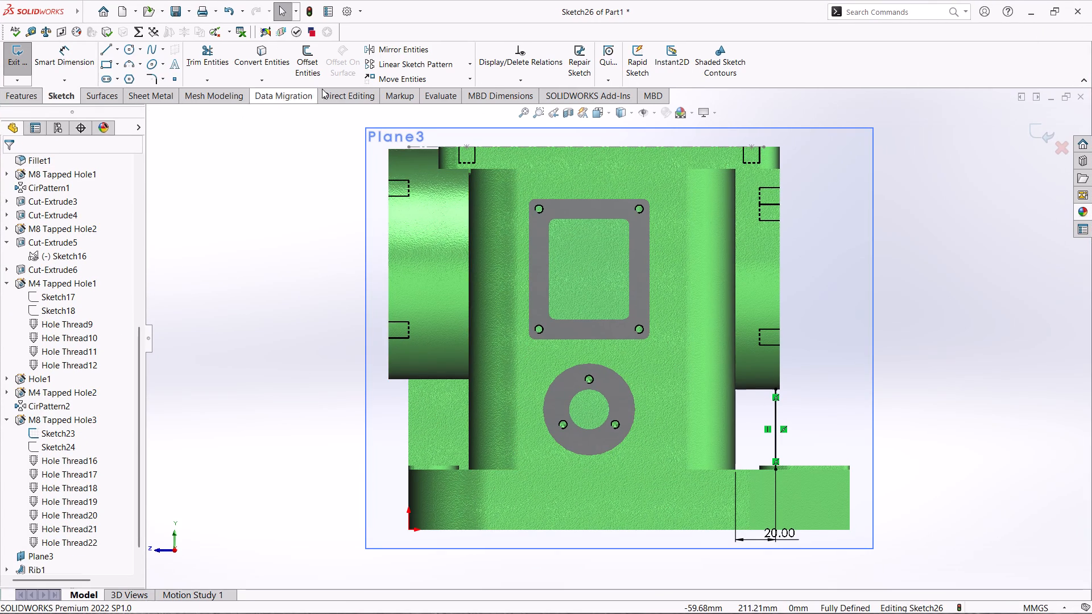
click(28, 91)
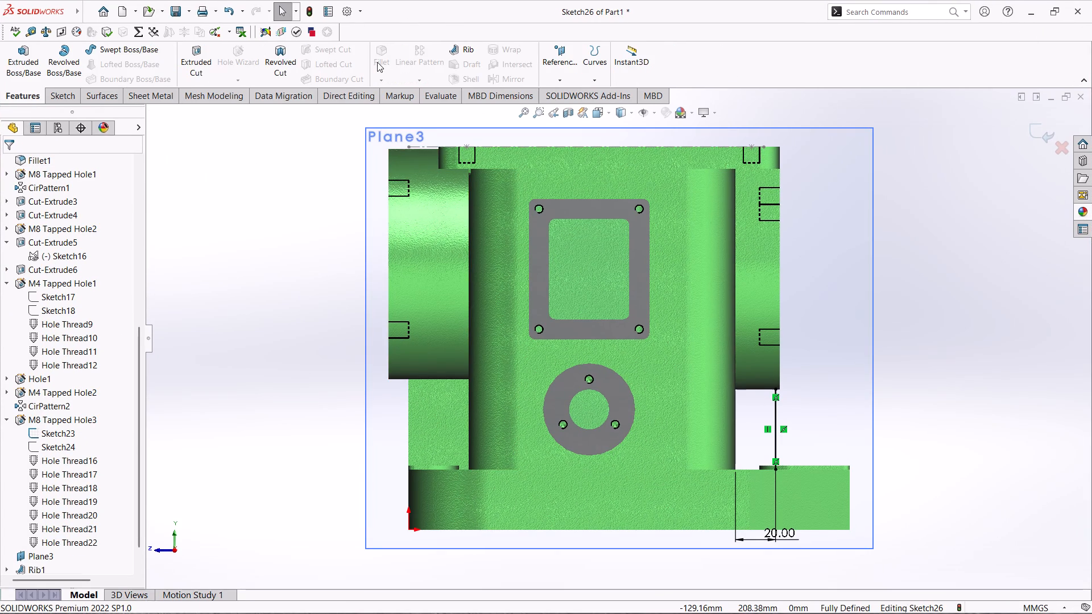
click(453, 49)
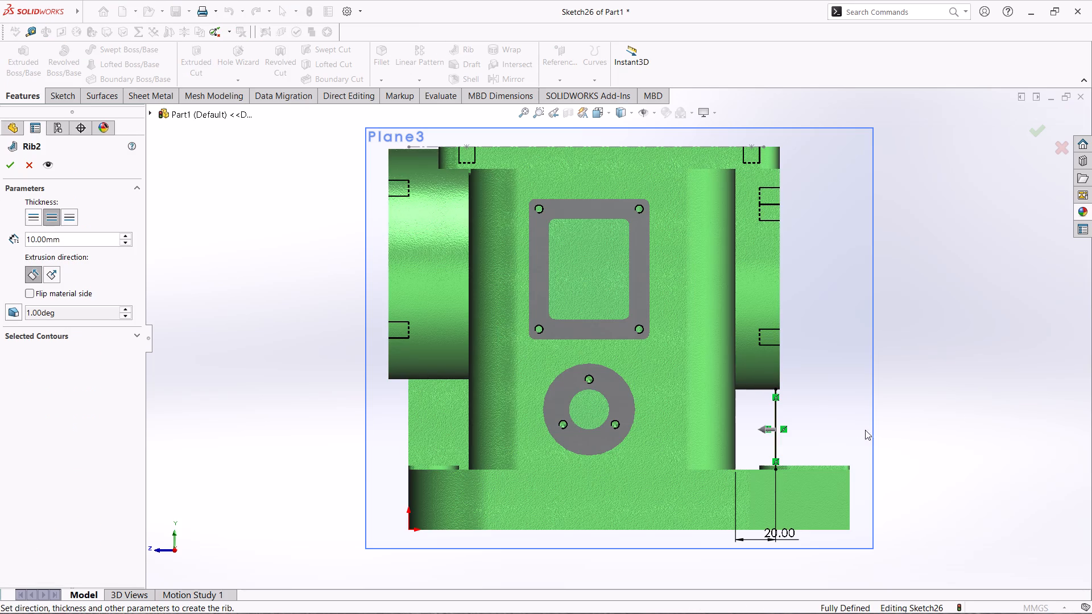
middle_drag(927, 410, 872, 433)
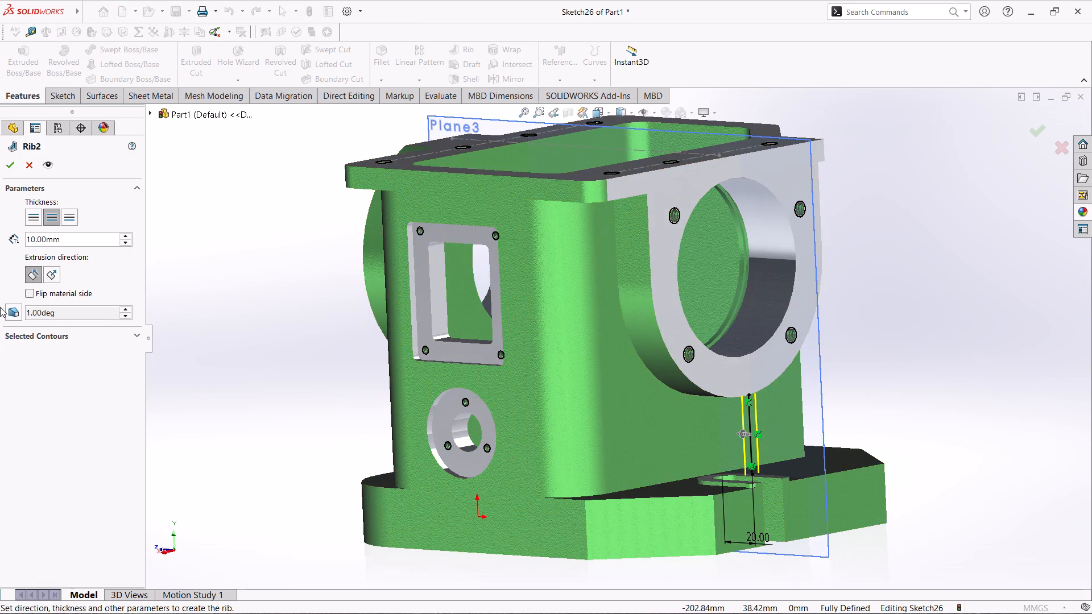
click(10, 169)
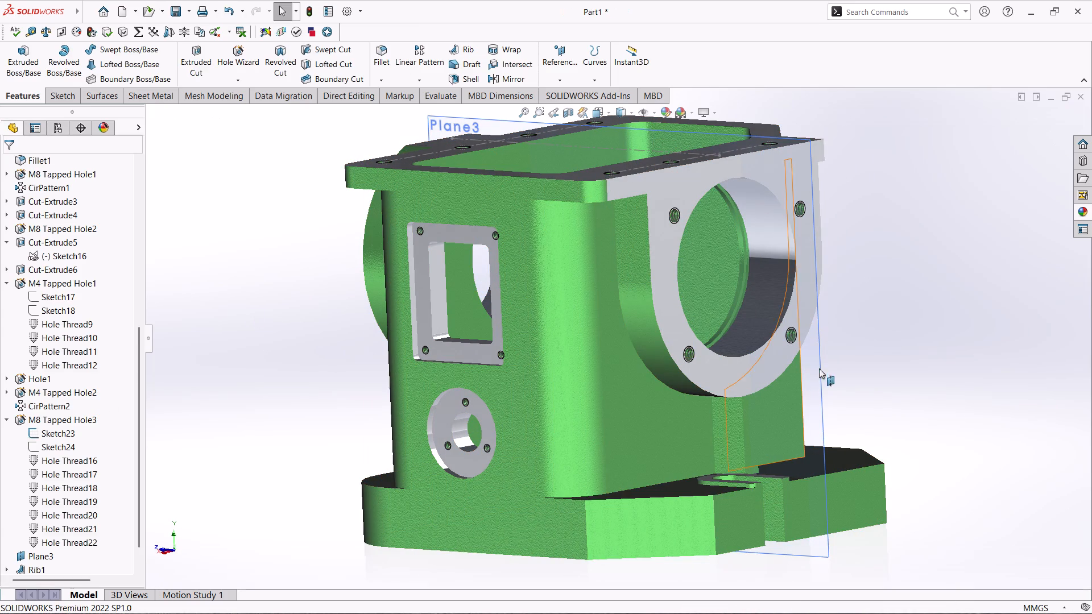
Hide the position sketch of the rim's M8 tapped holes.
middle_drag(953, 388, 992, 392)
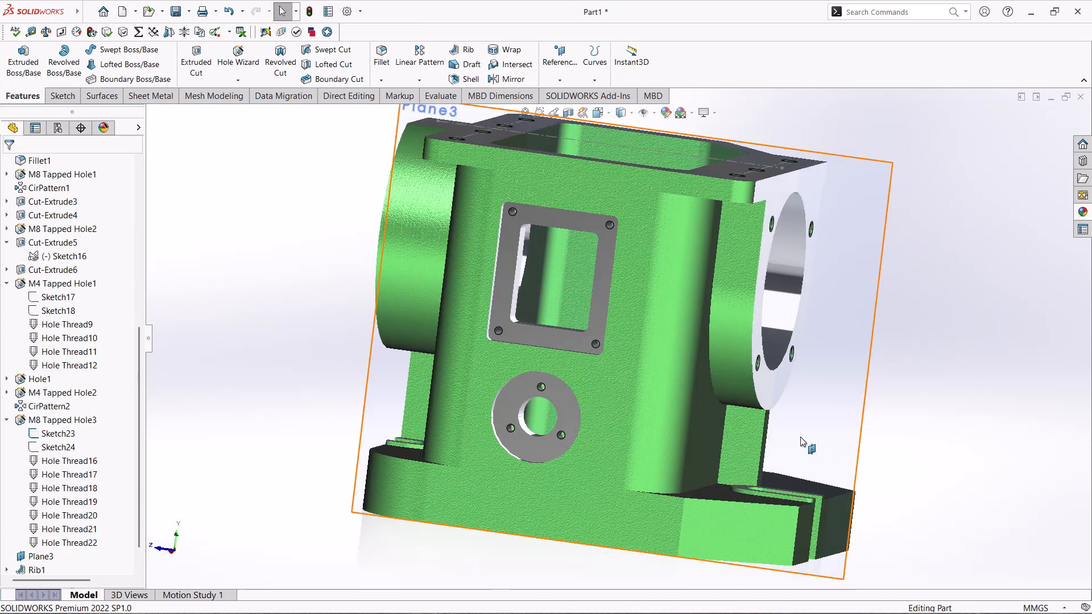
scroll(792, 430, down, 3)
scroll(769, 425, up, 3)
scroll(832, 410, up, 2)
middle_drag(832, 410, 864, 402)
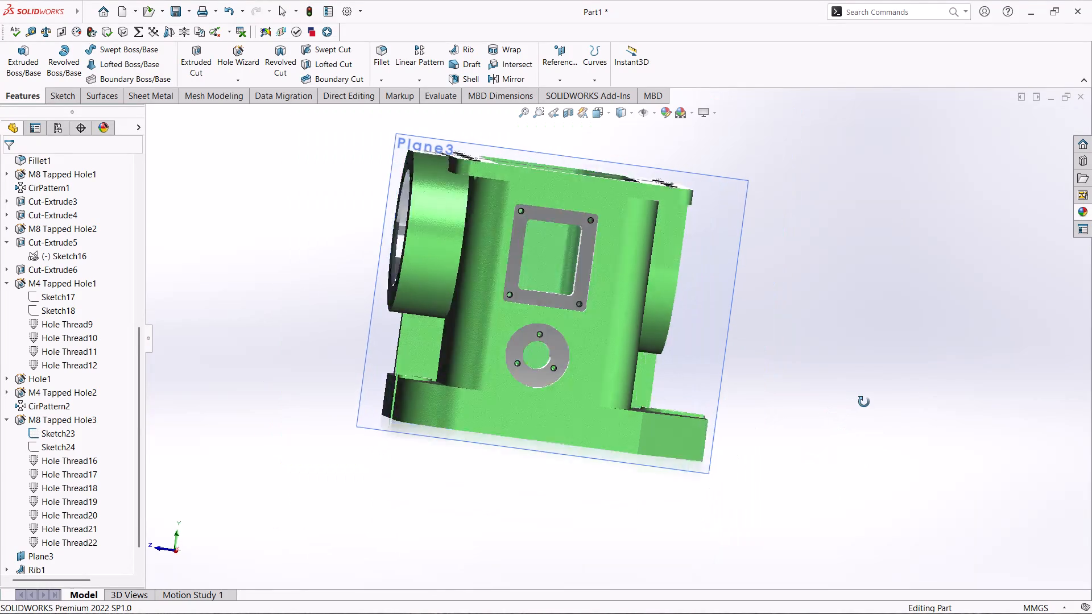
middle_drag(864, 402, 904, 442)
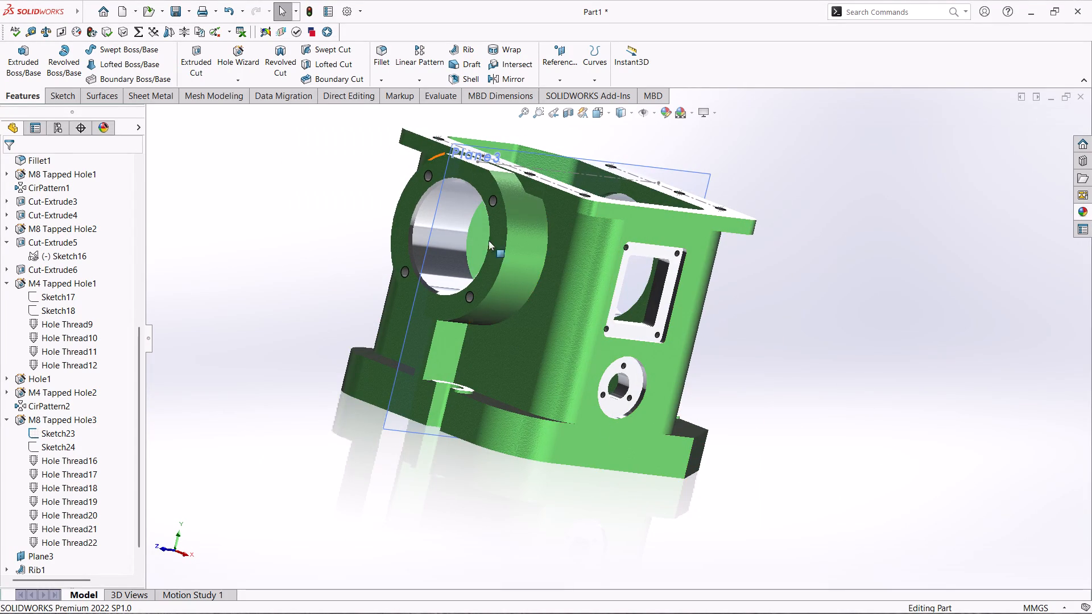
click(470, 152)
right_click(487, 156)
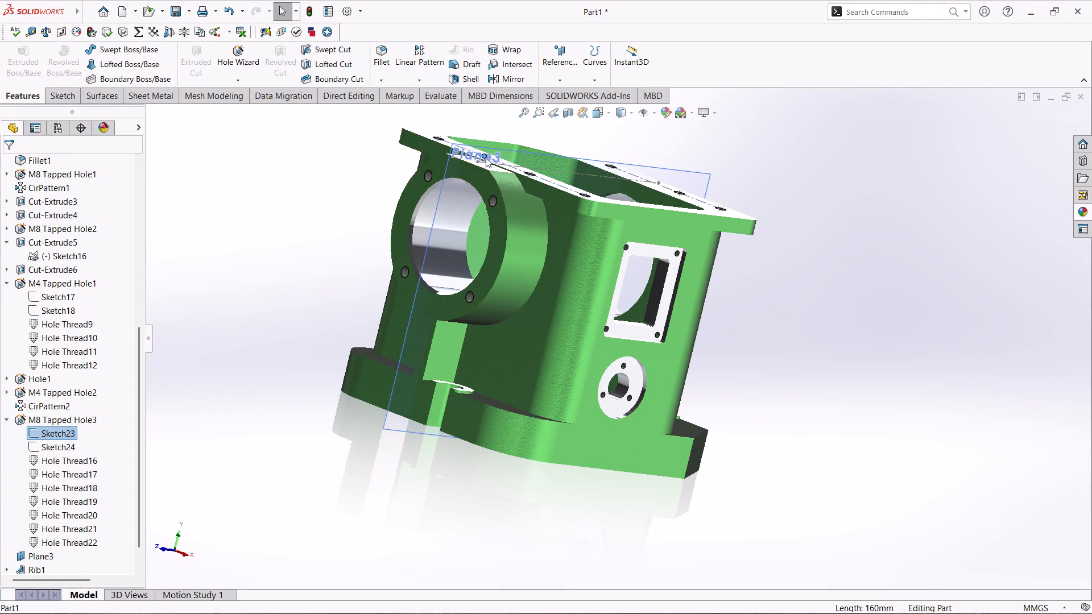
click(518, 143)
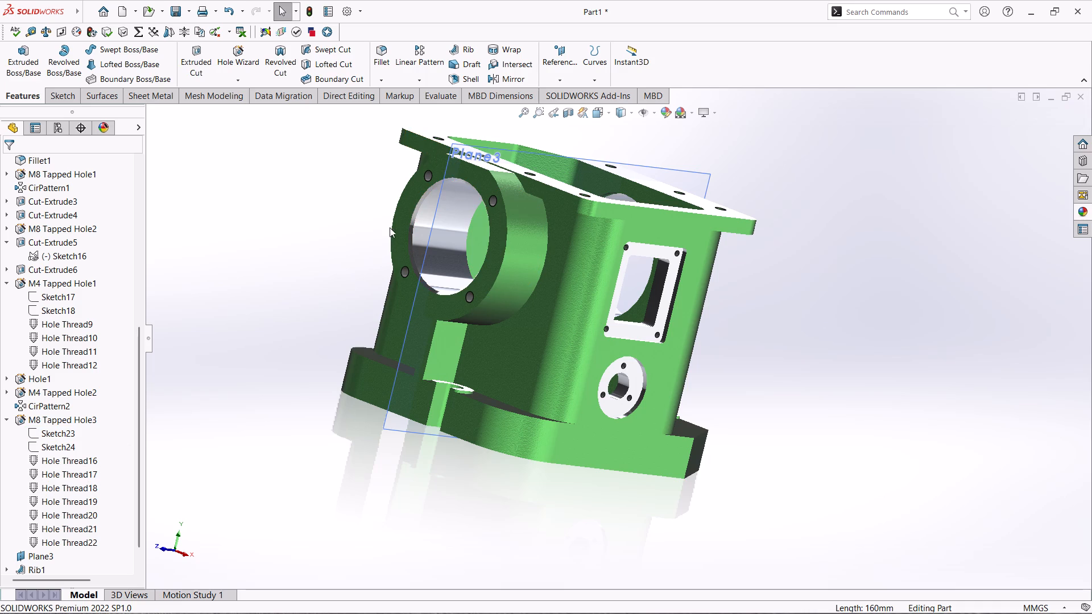
Hide the offset reference plane Plane3 used for the ribs.
click(460, 153)
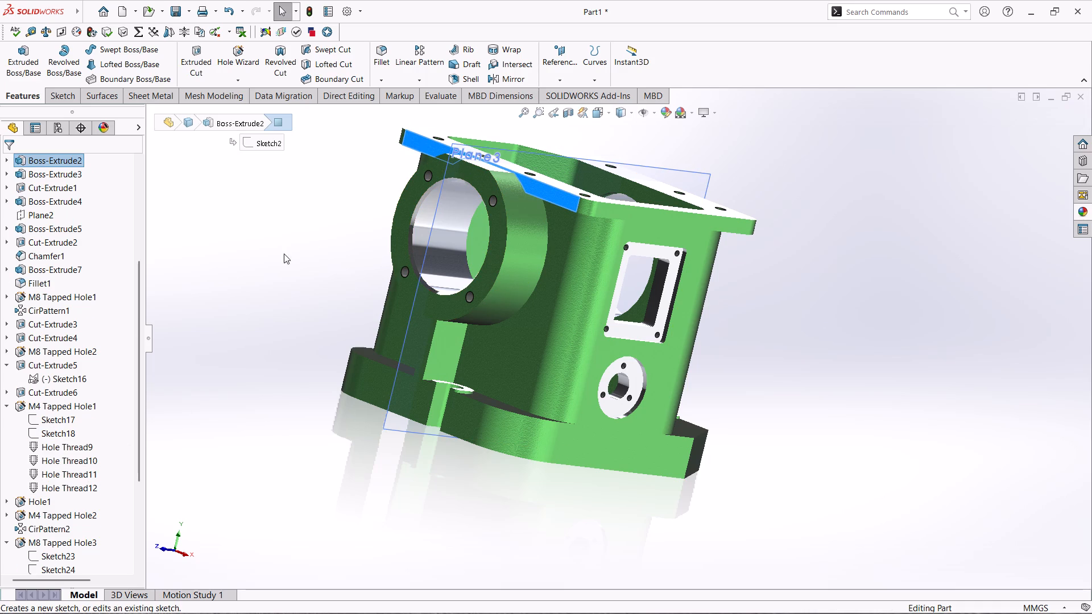
drag(138, 371, 127, 613)
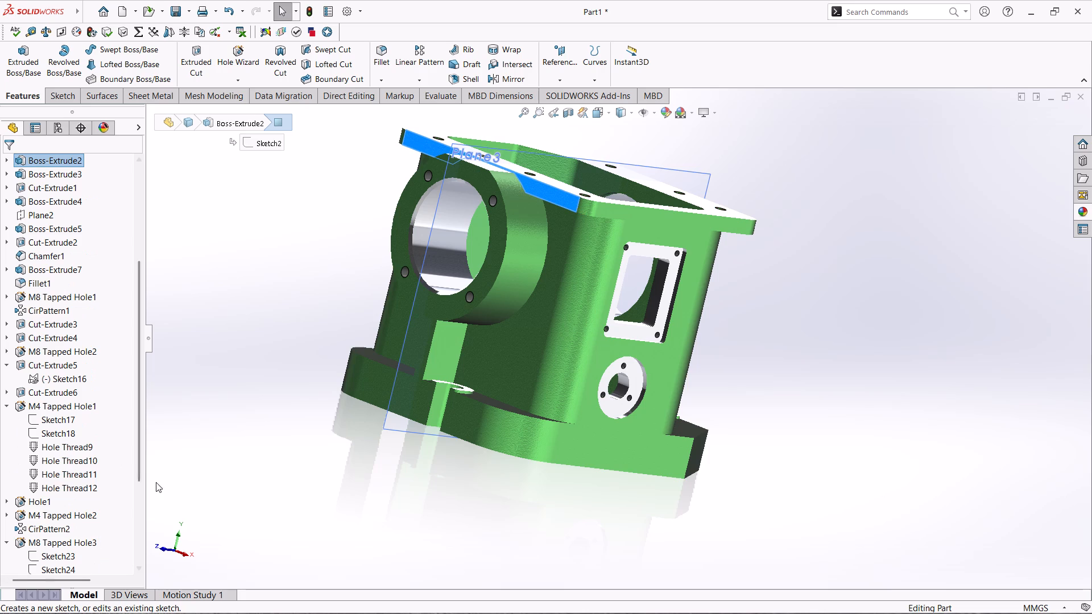
drag(140, 468, 141, 613)
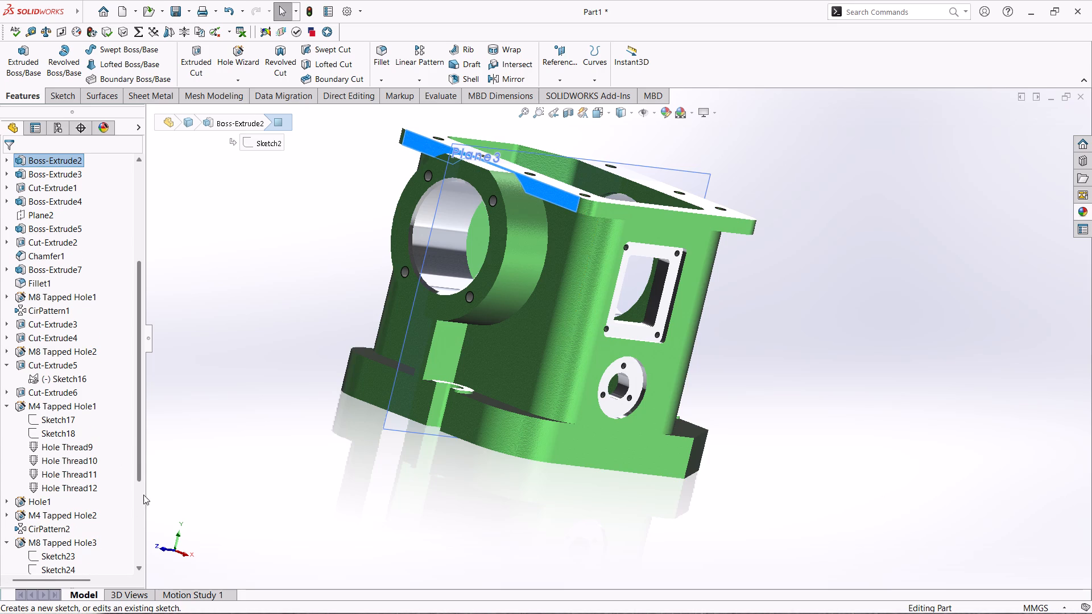
drag(140, 477, 144, 583)
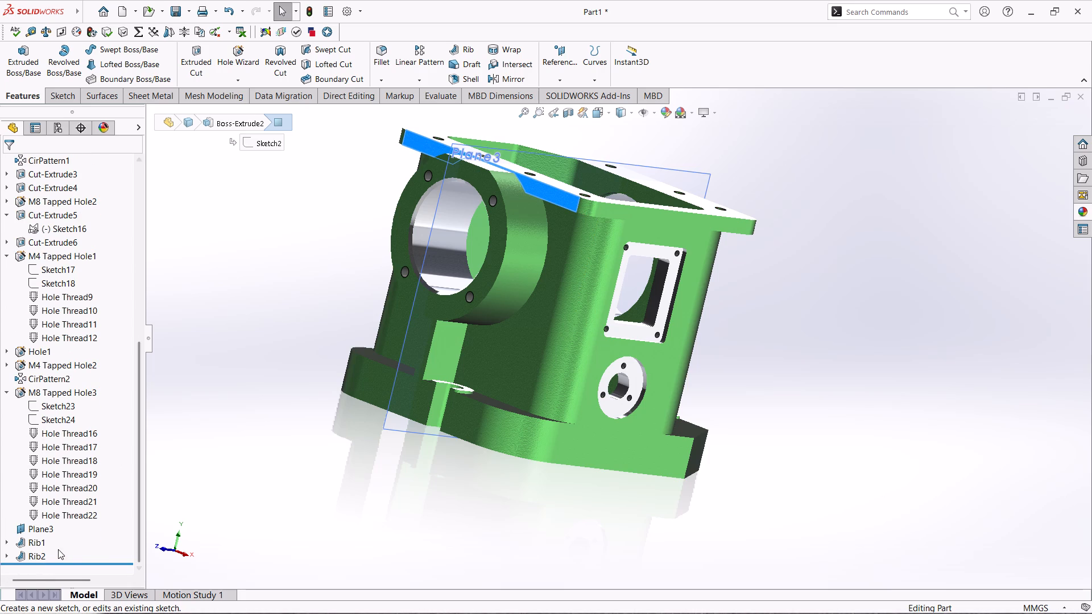
click(49, 532)
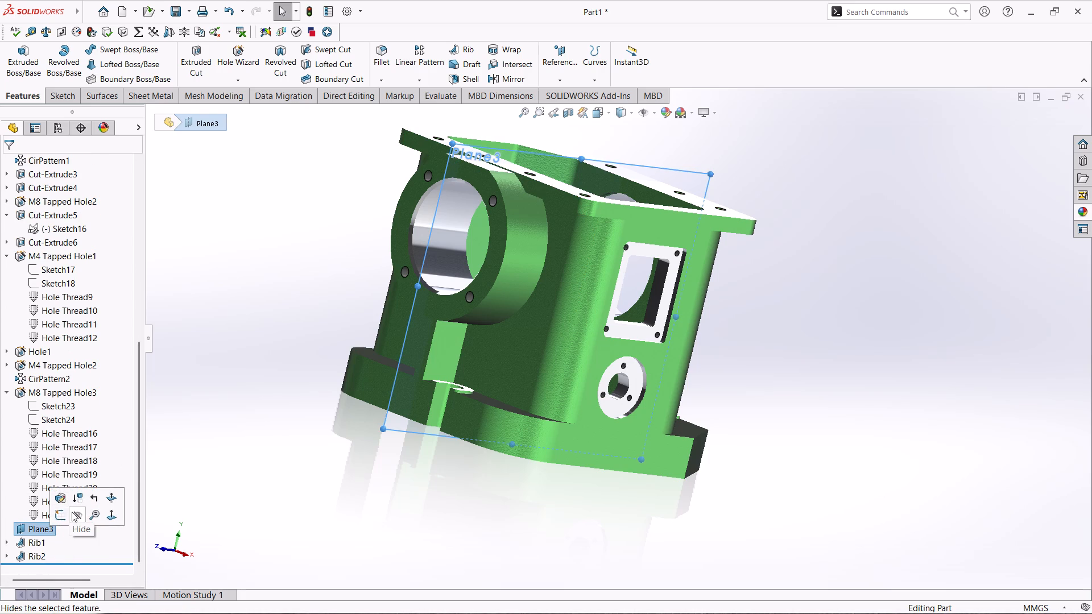
click(72, 512)
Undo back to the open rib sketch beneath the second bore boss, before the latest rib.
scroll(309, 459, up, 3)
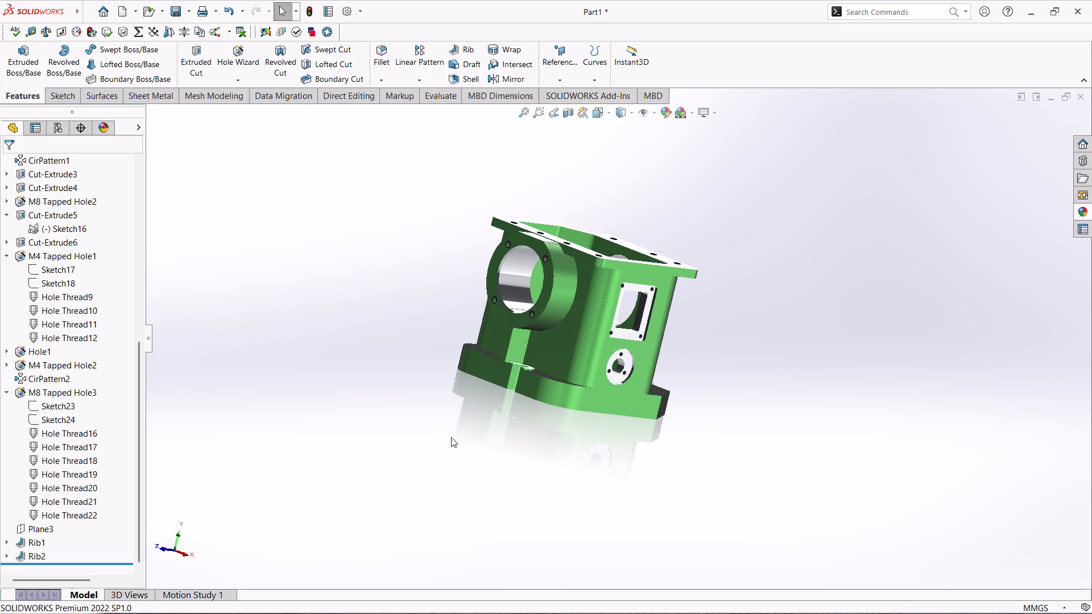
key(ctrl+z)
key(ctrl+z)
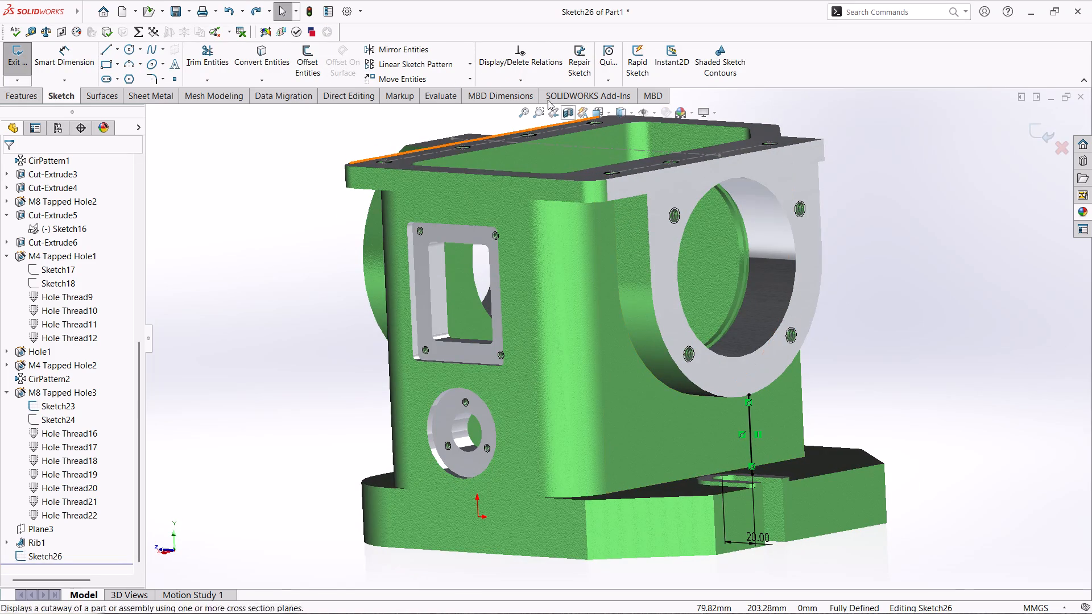
Recreate the rib from the vertical line sketch beneath the bore boss, 10 mm thick and thickened to both sides.
click(30, 104)
click(24, 97)
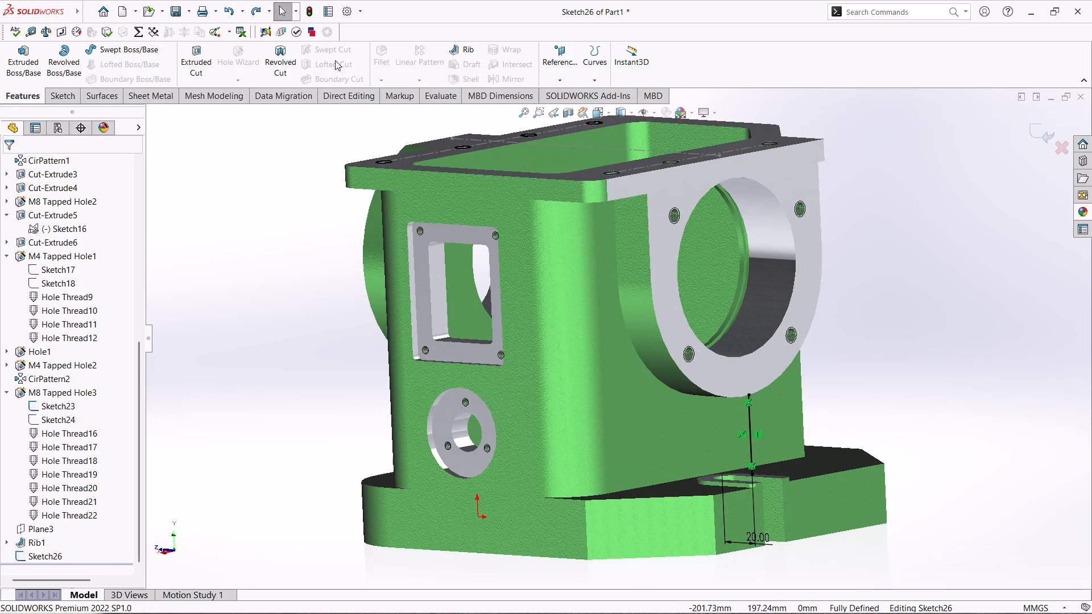
click(449, 44)
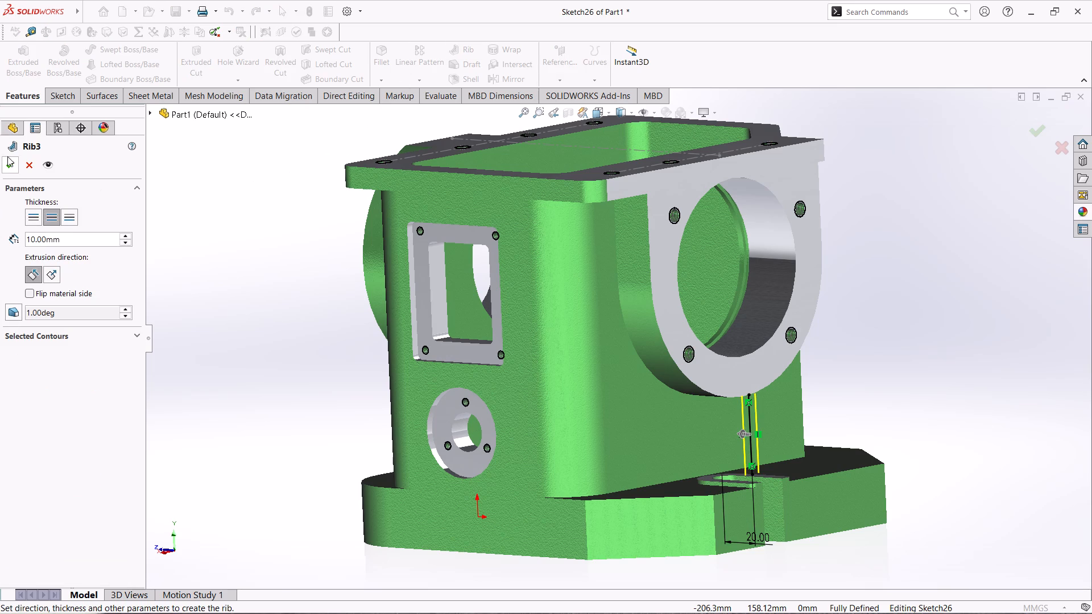
click(7, 165)
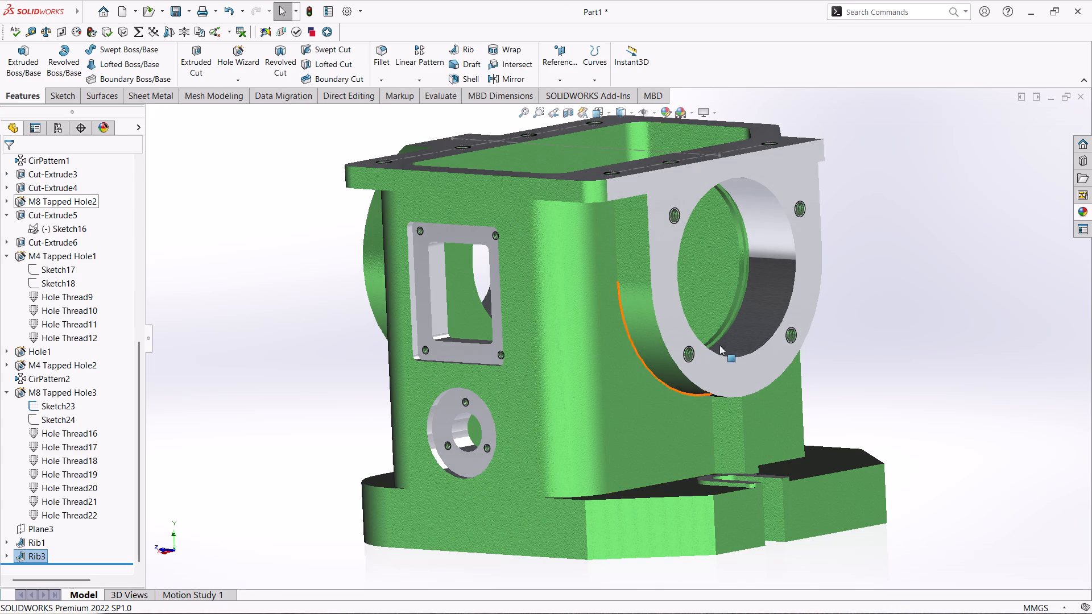
Hide Sketch23, the position sketch of the M8 tapped holes on the housing's top rim.
middle_drag(944, 339, 1019, 404)
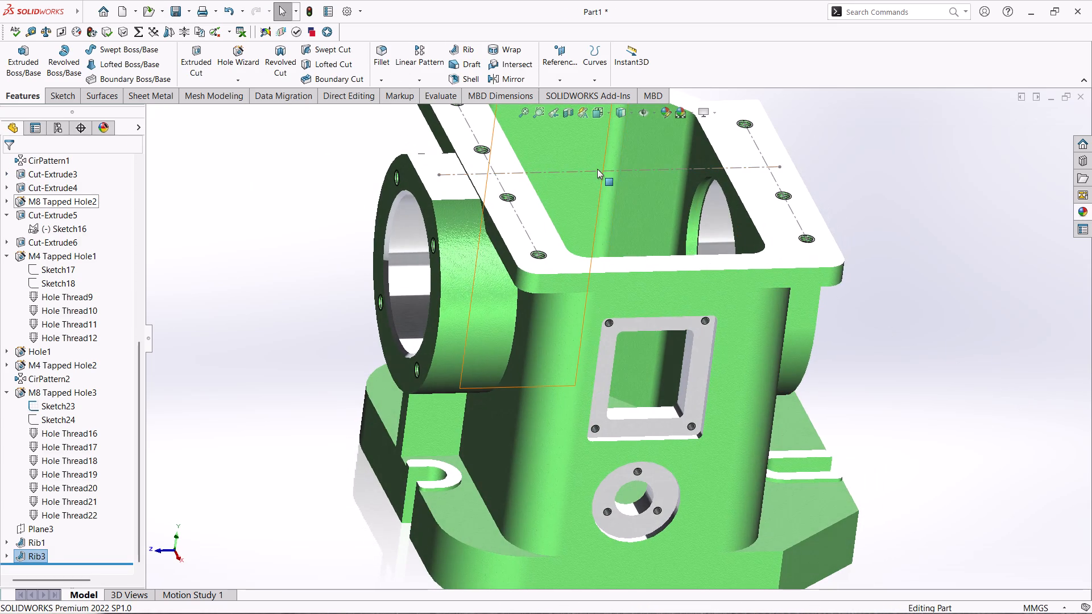
click(597, 169)
click(897, 163)
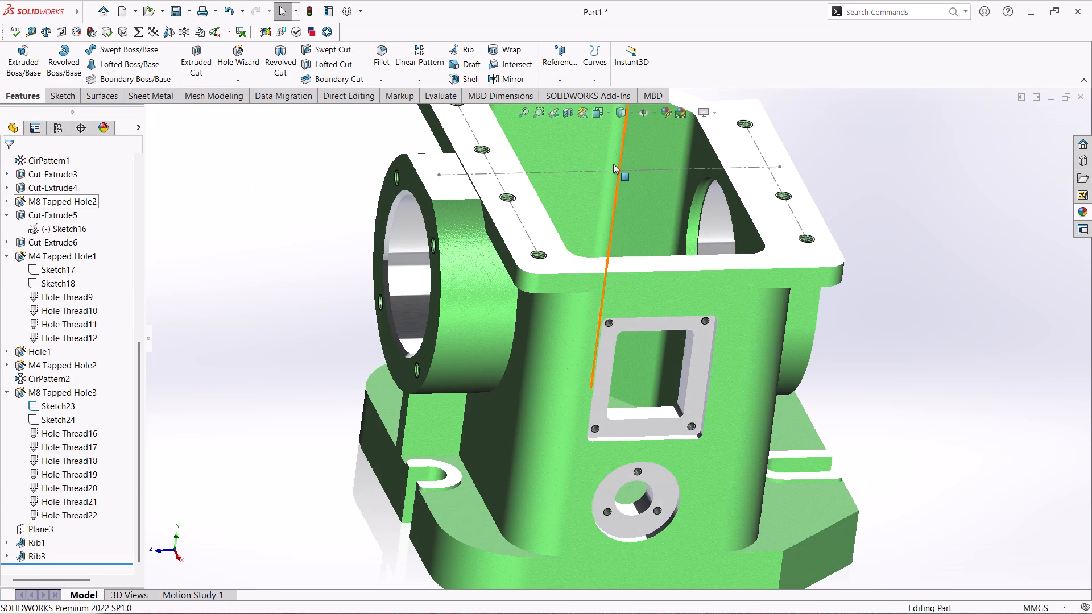
click(615, 170)
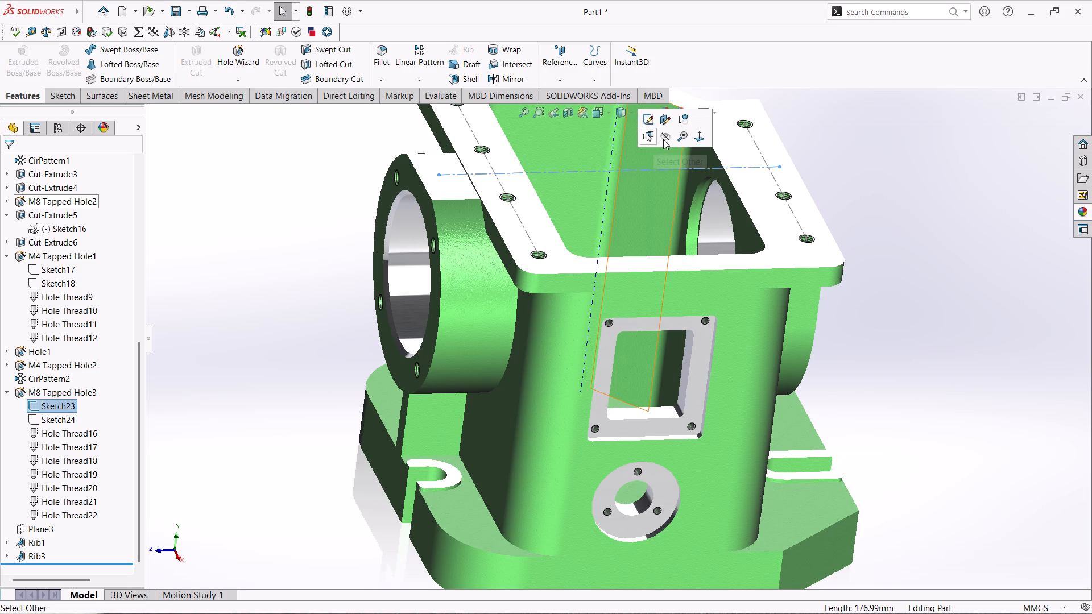
click(44, 408)
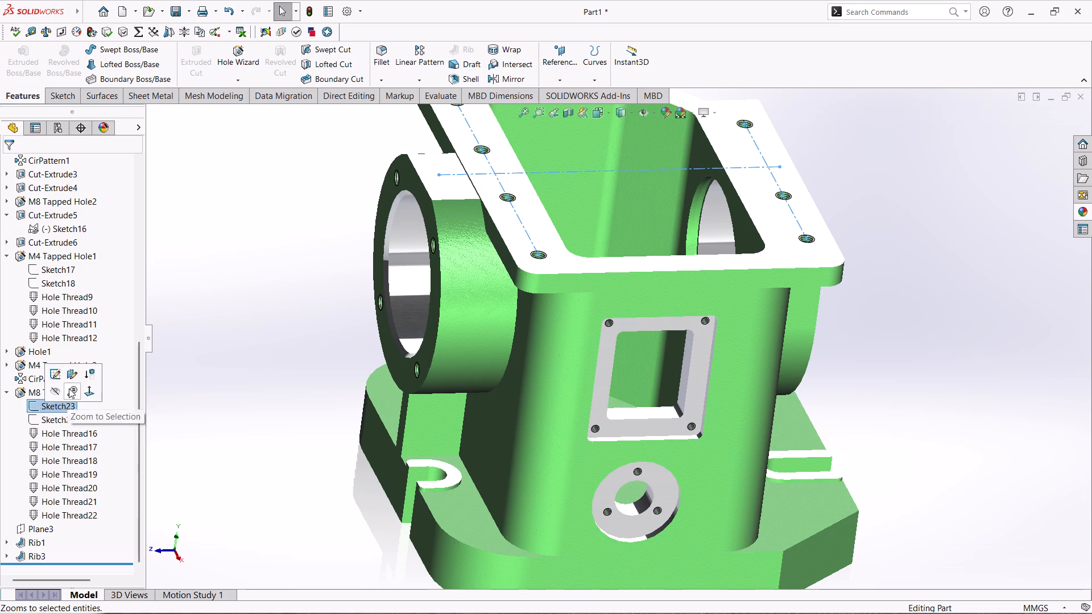
click(56, 389)
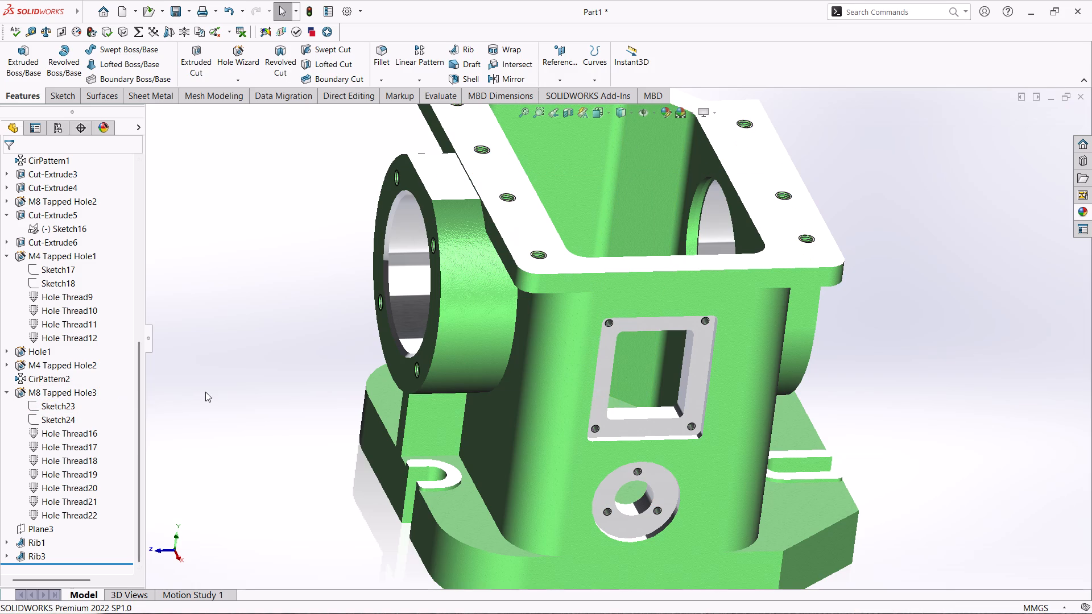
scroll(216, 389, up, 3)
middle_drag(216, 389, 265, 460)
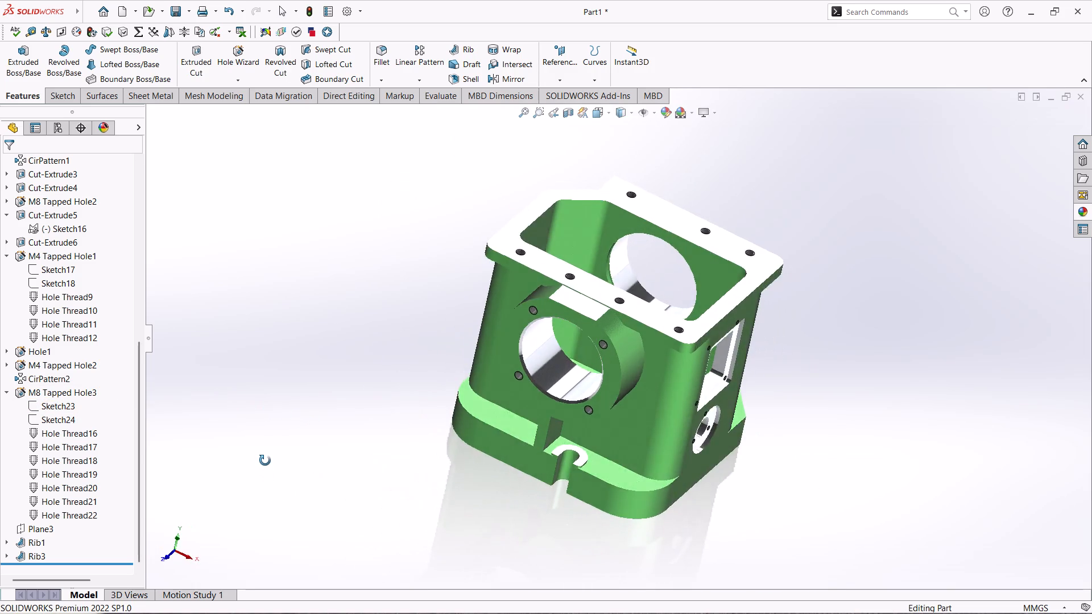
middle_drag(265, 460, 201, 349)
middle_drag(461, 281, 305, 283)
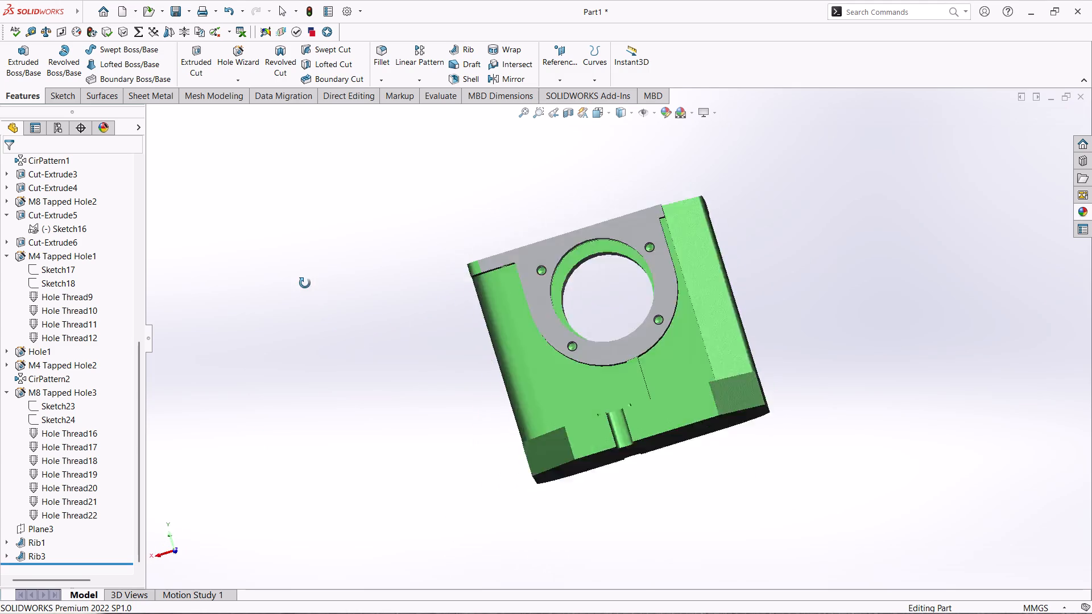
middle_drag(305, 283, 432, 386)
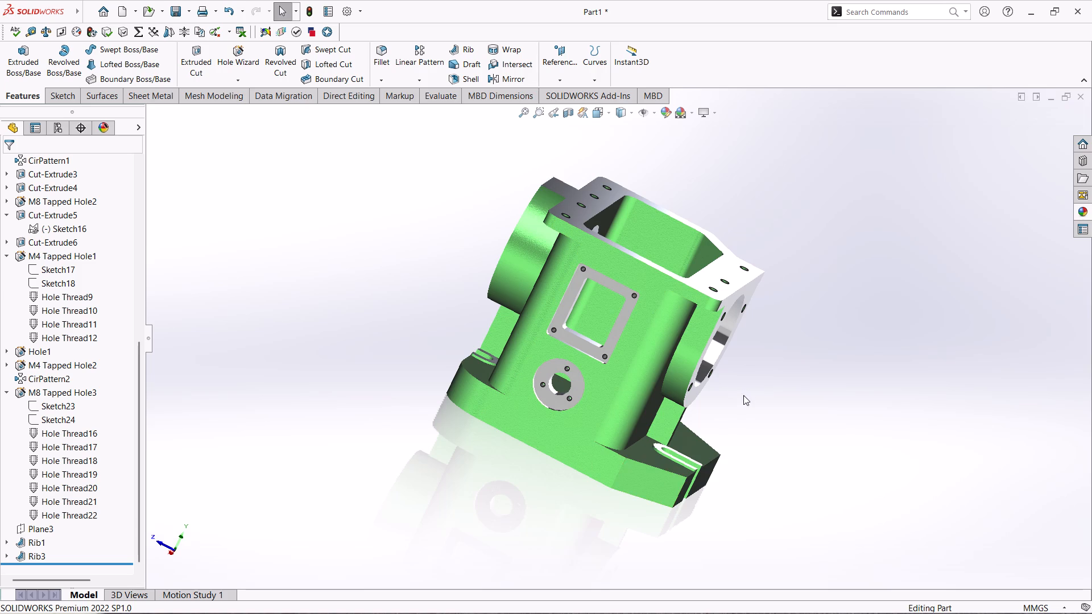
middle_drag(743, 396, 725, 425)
Collapse the M8 Tapped Hole3 and M4 Tapped Hole1 features in the feature tree.
click(5, 394)
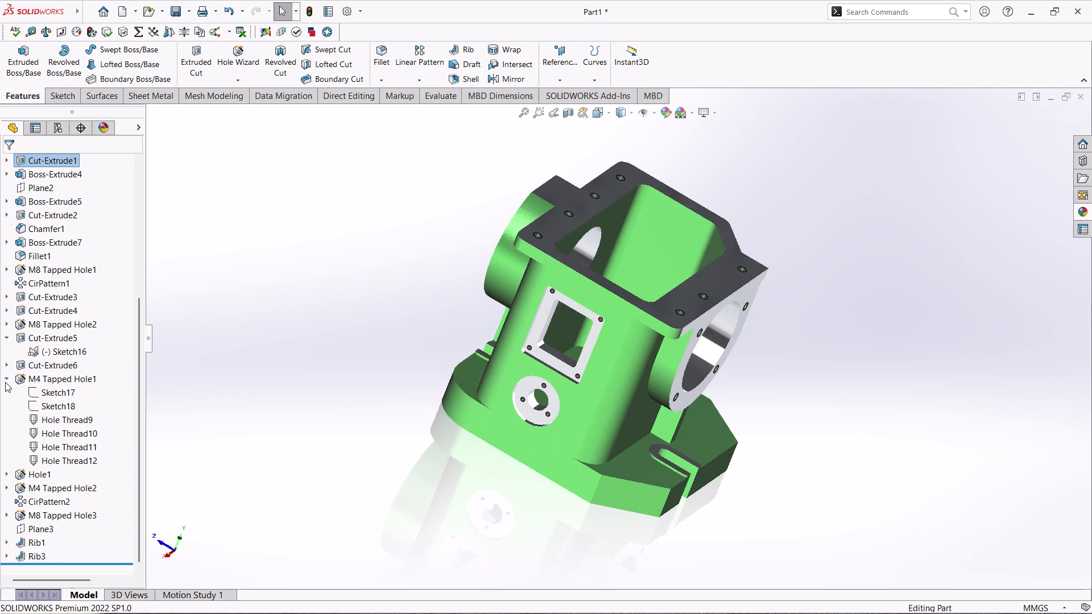
click(5, 380)
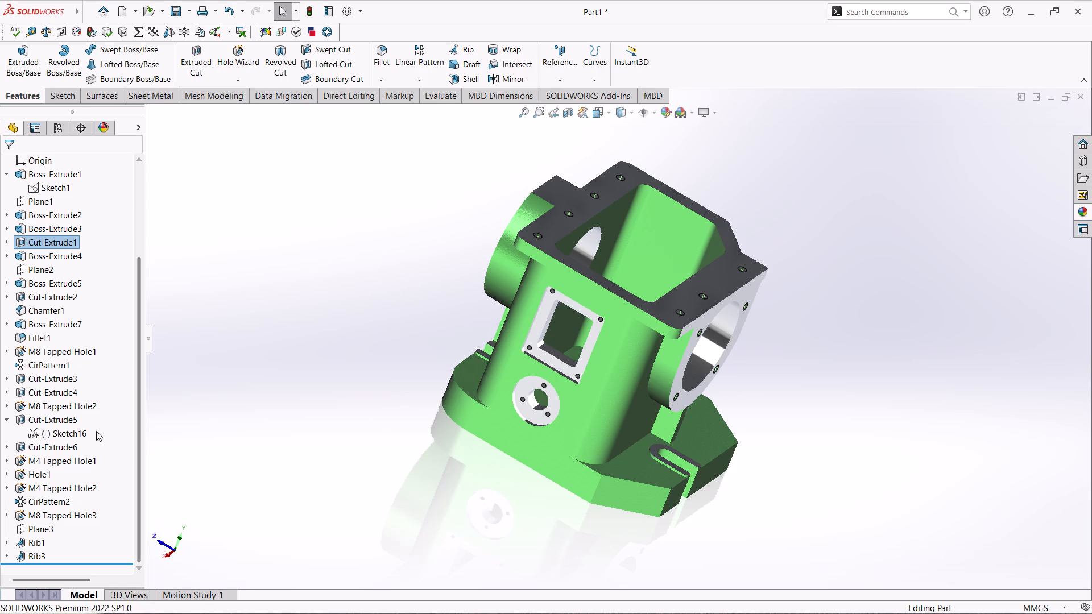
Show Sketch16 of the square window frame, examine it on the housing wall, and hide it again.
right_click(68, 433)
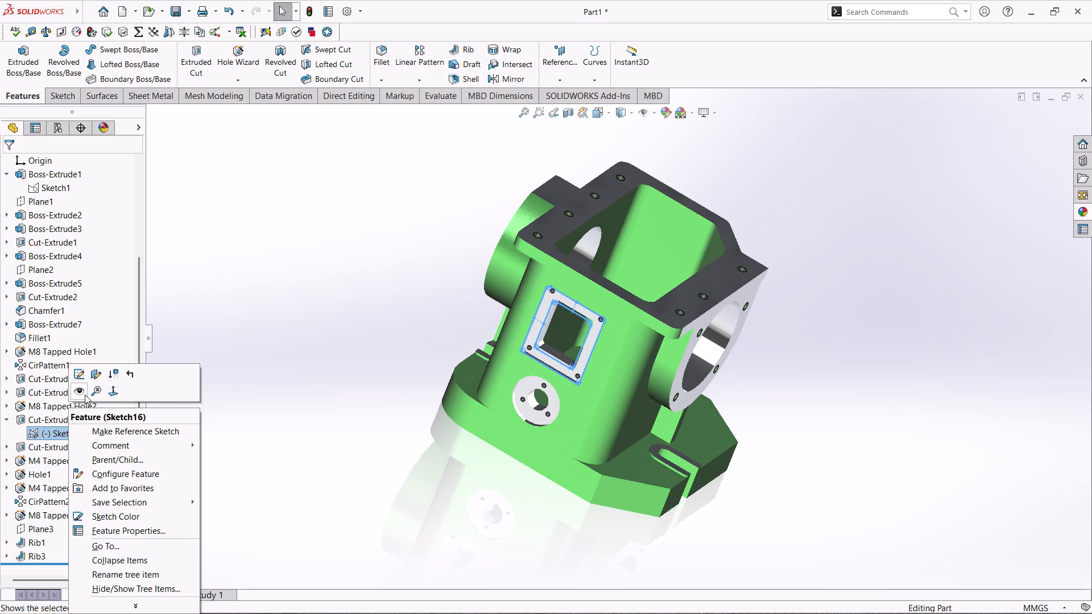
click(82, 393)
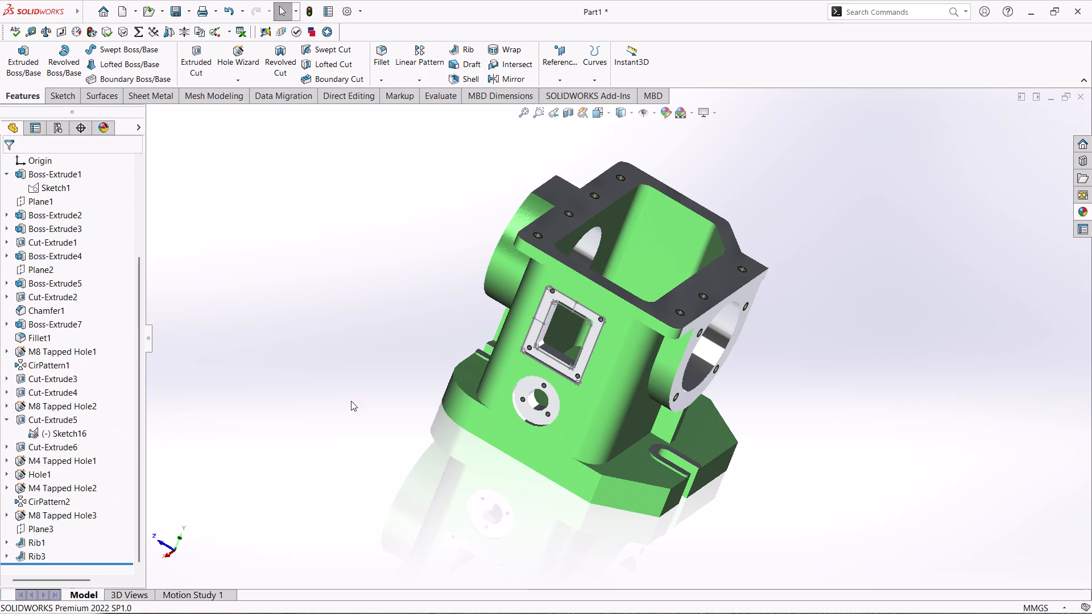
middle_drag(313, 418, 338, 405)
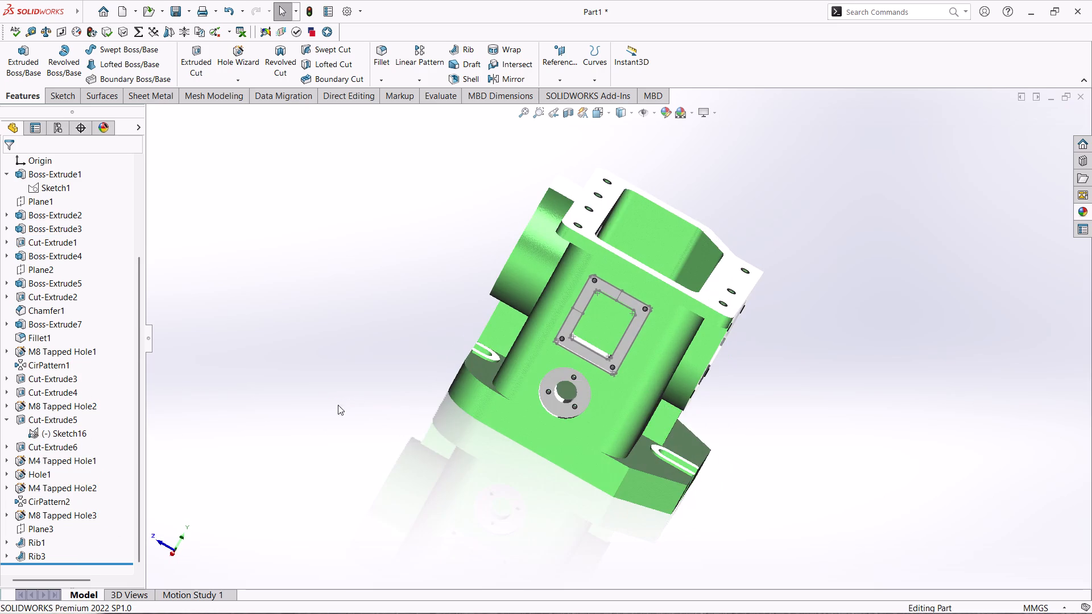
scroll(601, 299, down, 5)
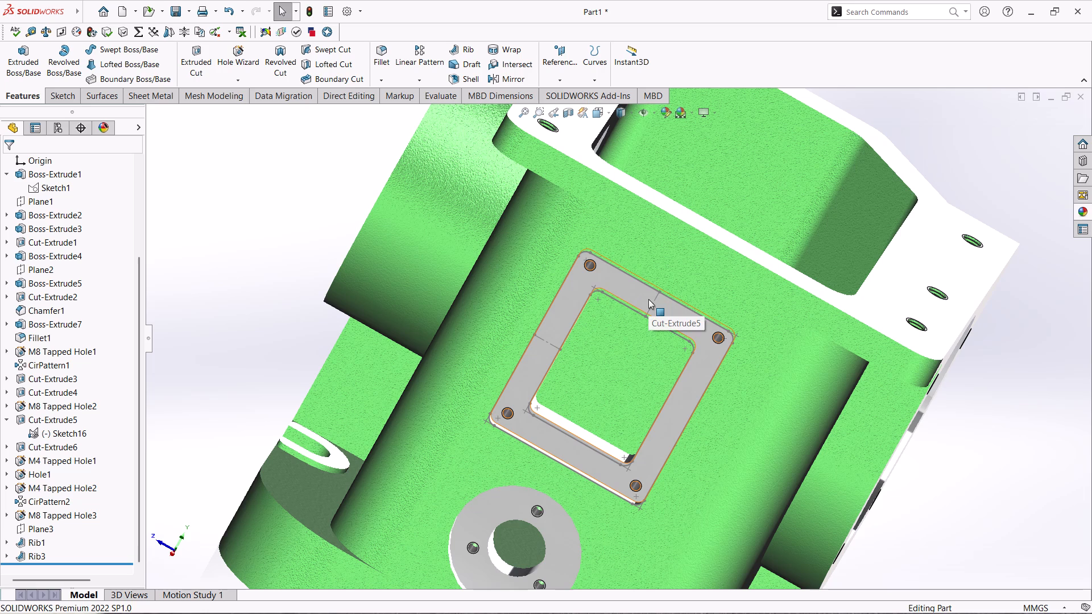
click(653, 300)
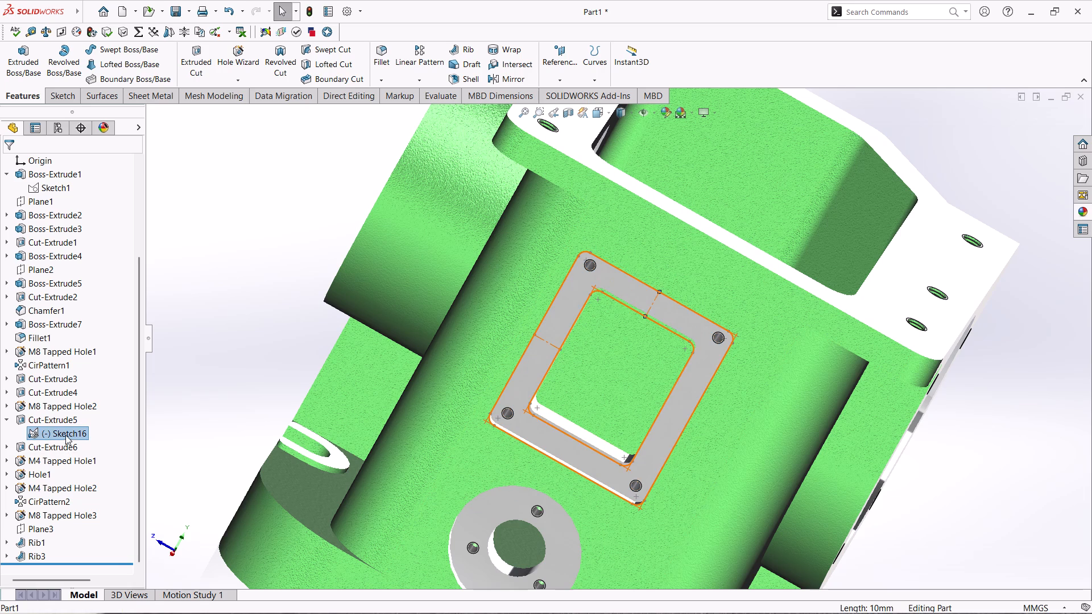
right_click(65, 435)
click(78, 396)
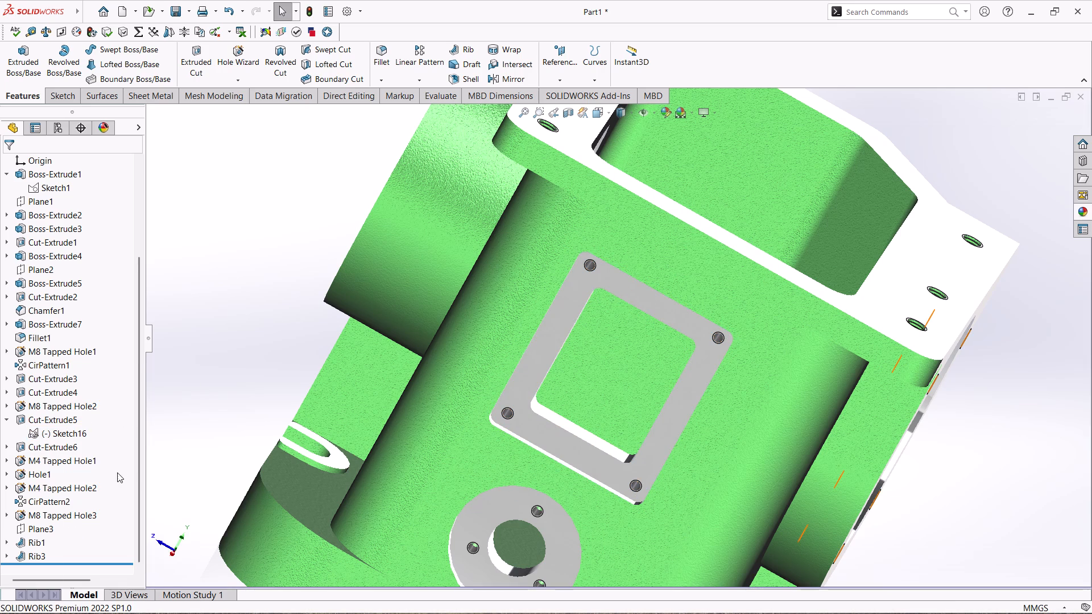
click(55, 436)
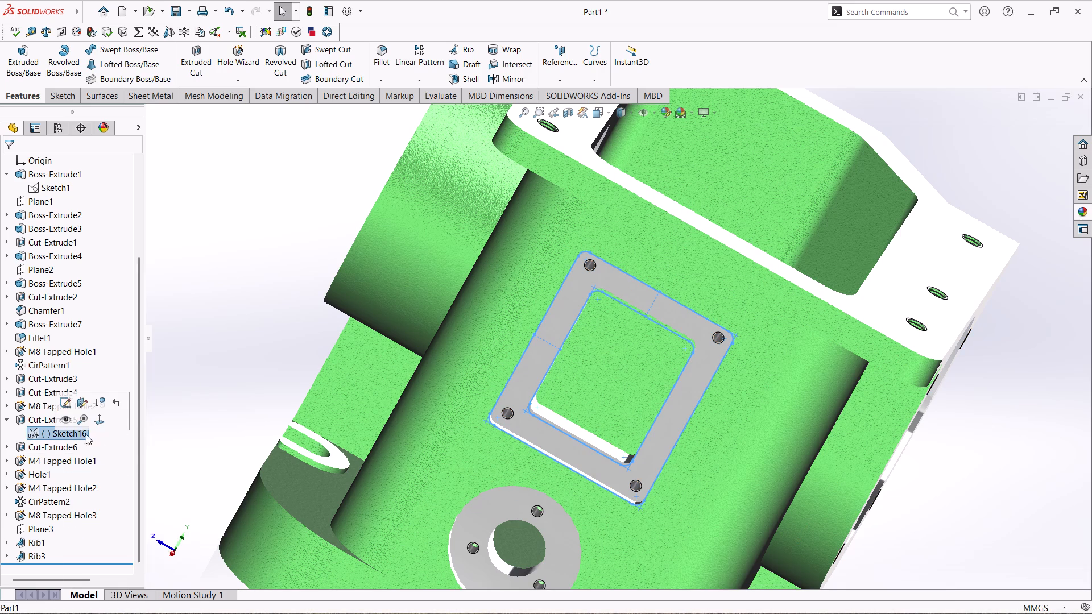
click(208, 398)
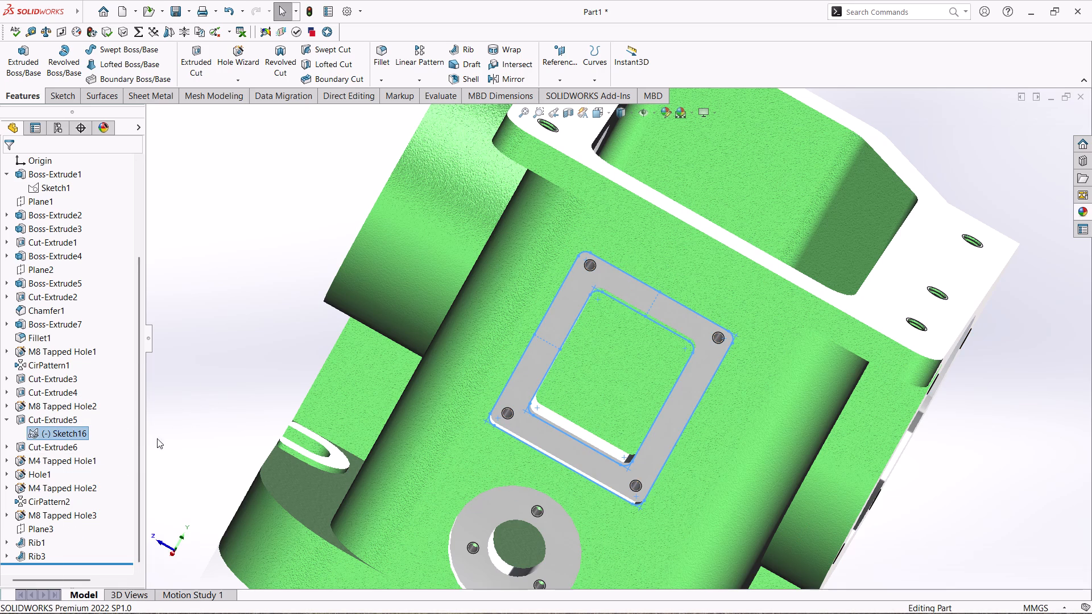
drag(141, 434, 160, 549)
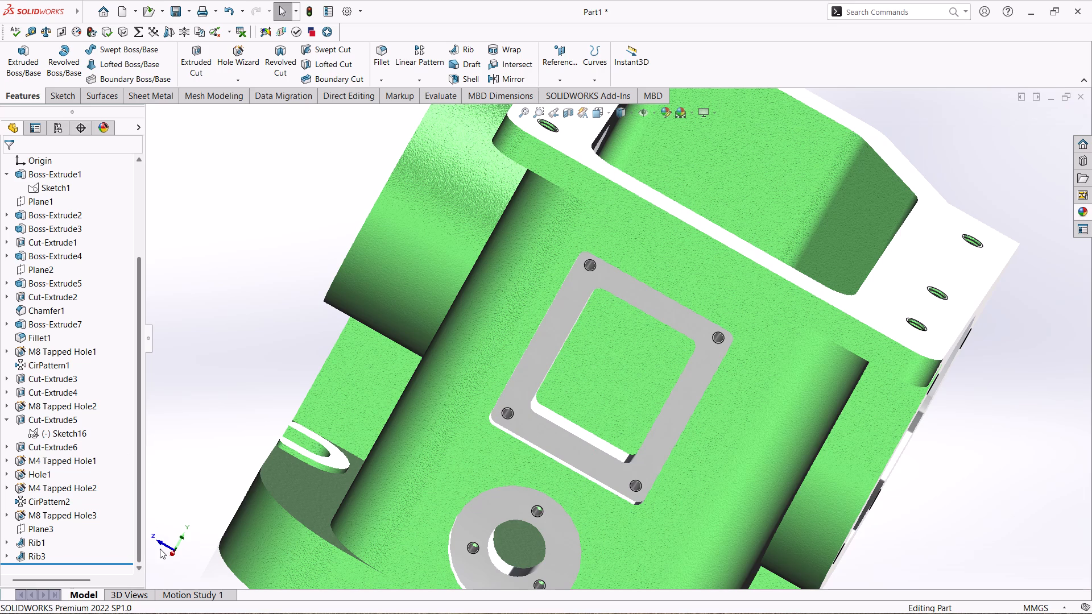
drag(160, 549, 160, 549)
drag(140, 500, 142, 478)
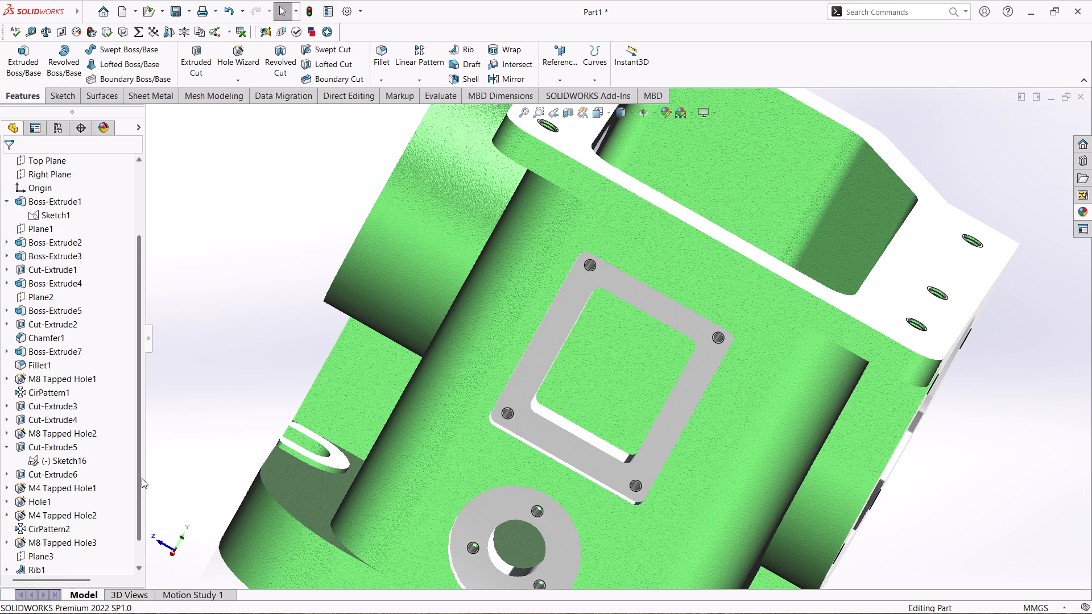
Collapse the Cut-Extrude5 and Boss-Extrude1 features in the feature tree.
drag(142, 478, 131, 539)
click(2, 418)
click(10, 418)
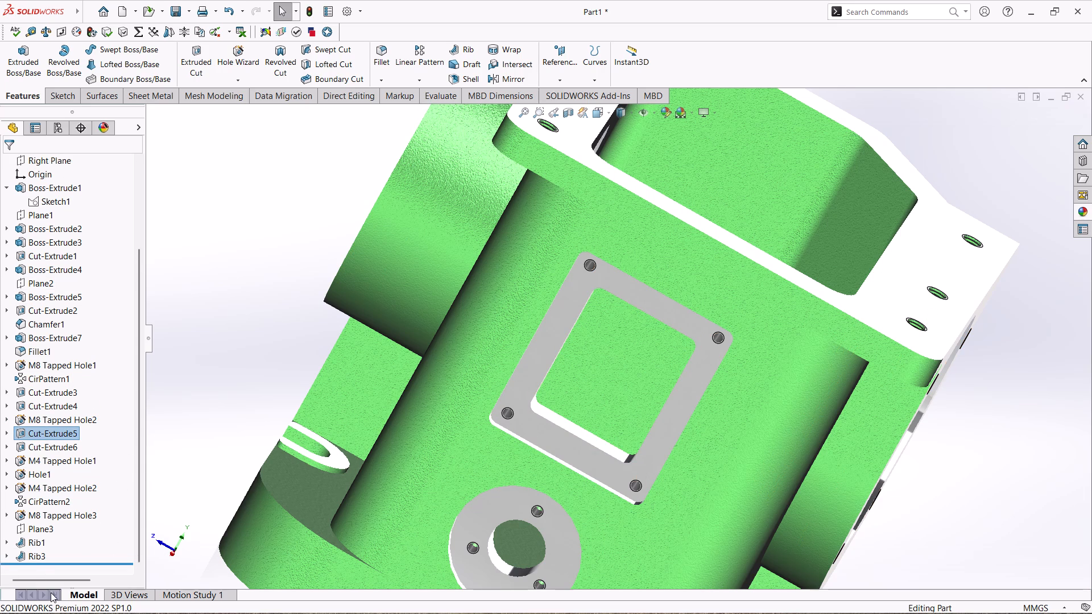
drag(140, 518, 145, 572)
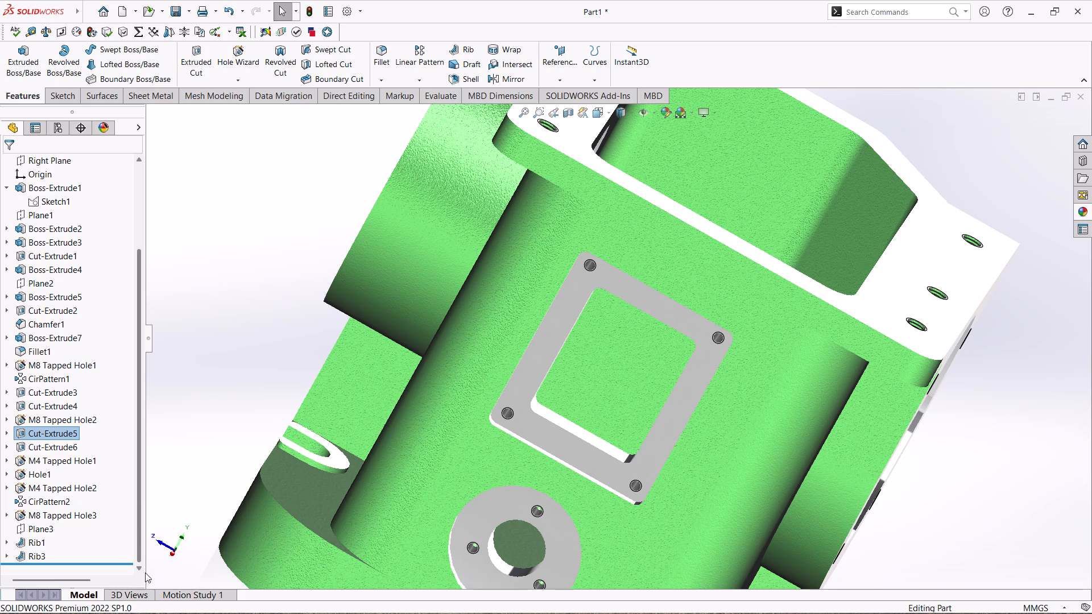
drag(145, 572, 147, 521)
drag(138, 529, 159, 294)
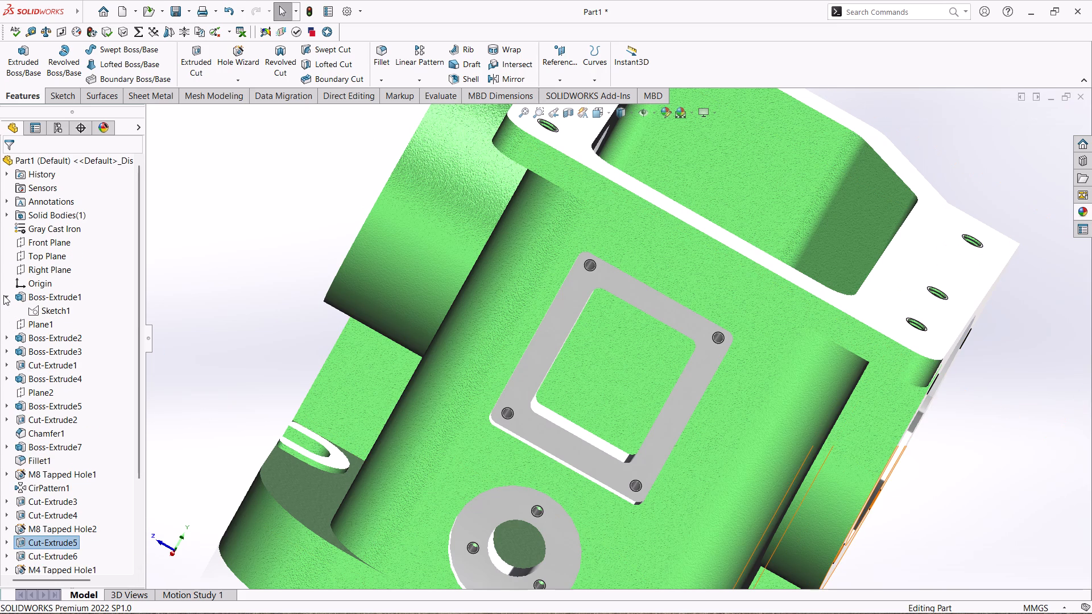
click(3, 295)
click(5, 295)
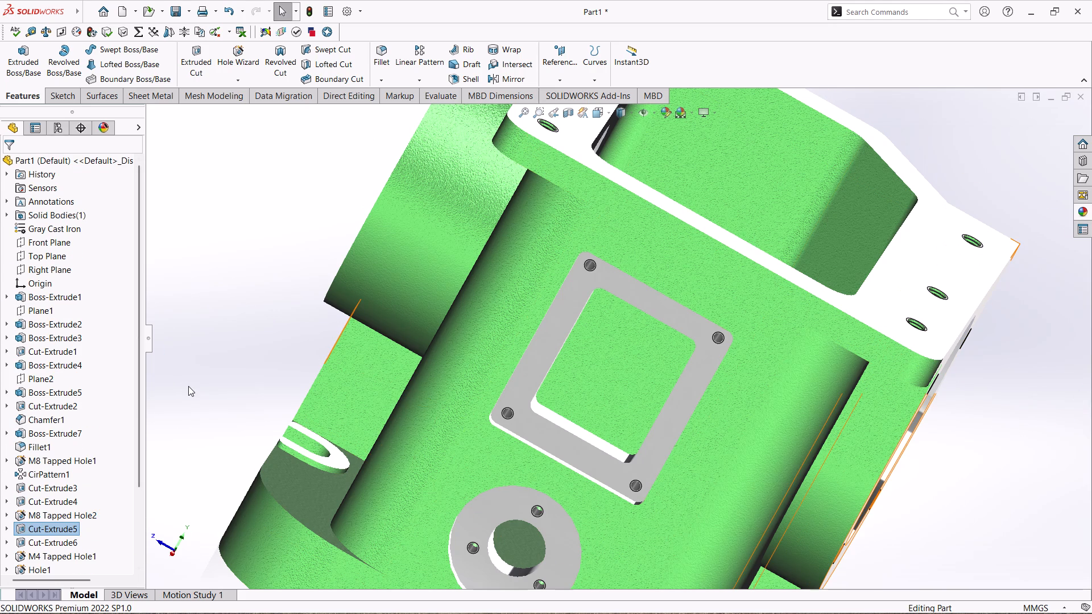
Start a sketch on the housing's bottom face and draw a 180 mm vertical centerline joining the arc centres of the two slots.
scroll(590, 391, up, 4)
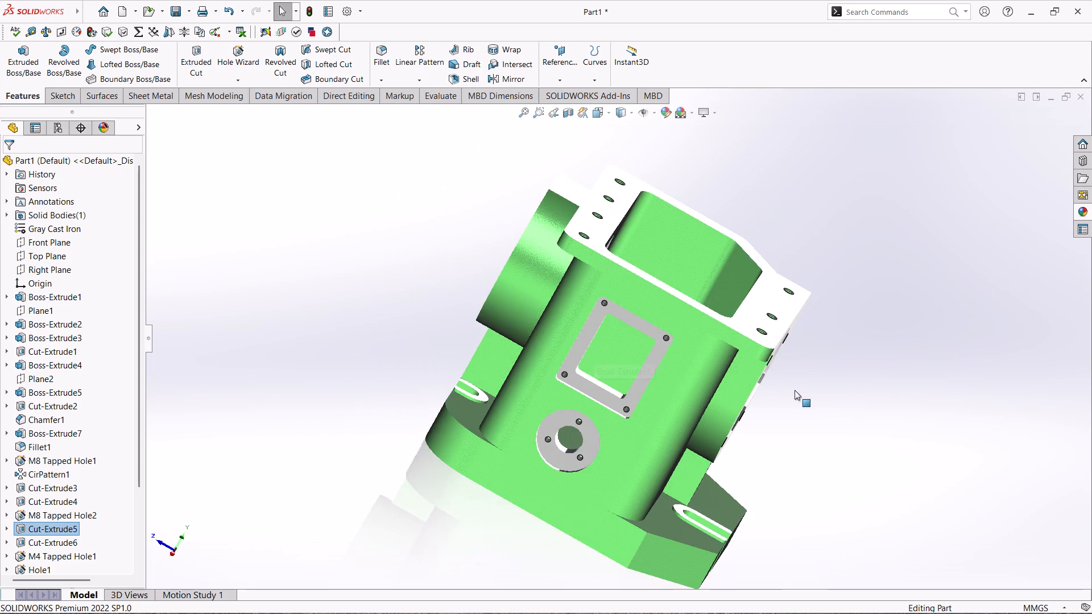
middle_drag(799, 391, 742, 367)
scroll(799, 391, up, 1)
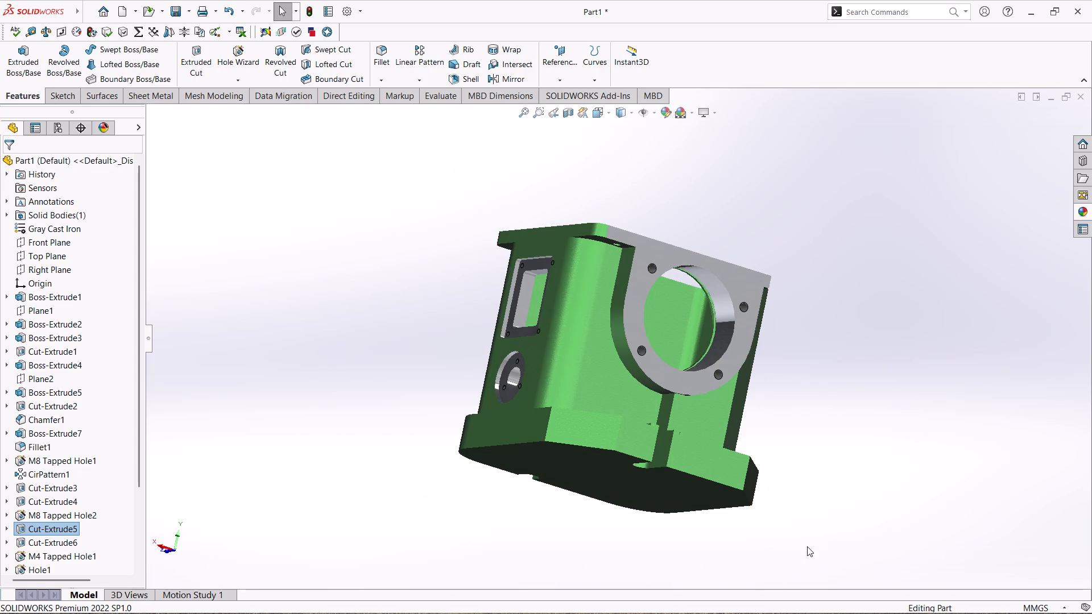
middle_drag(754, 555, 789, 455)
click(636, 454)
click(687, 416)
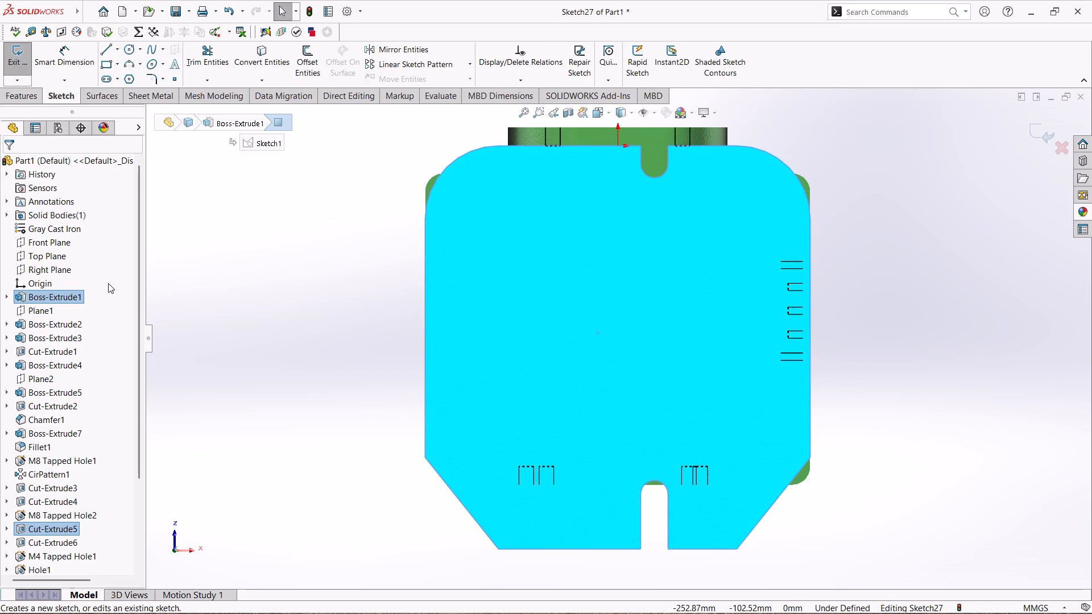
click(121, 55)
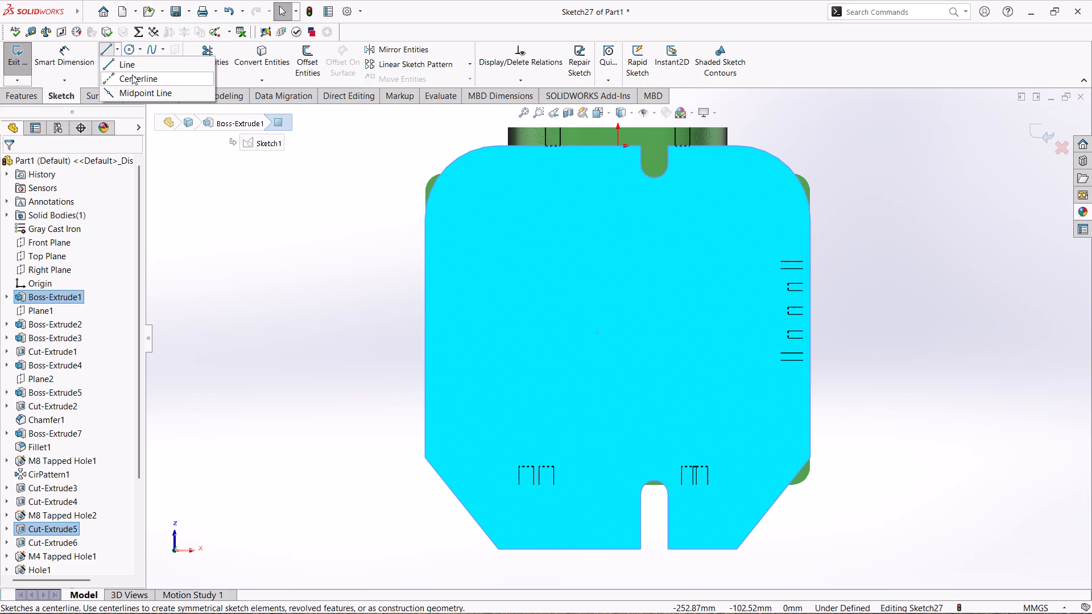
click(132, 74)
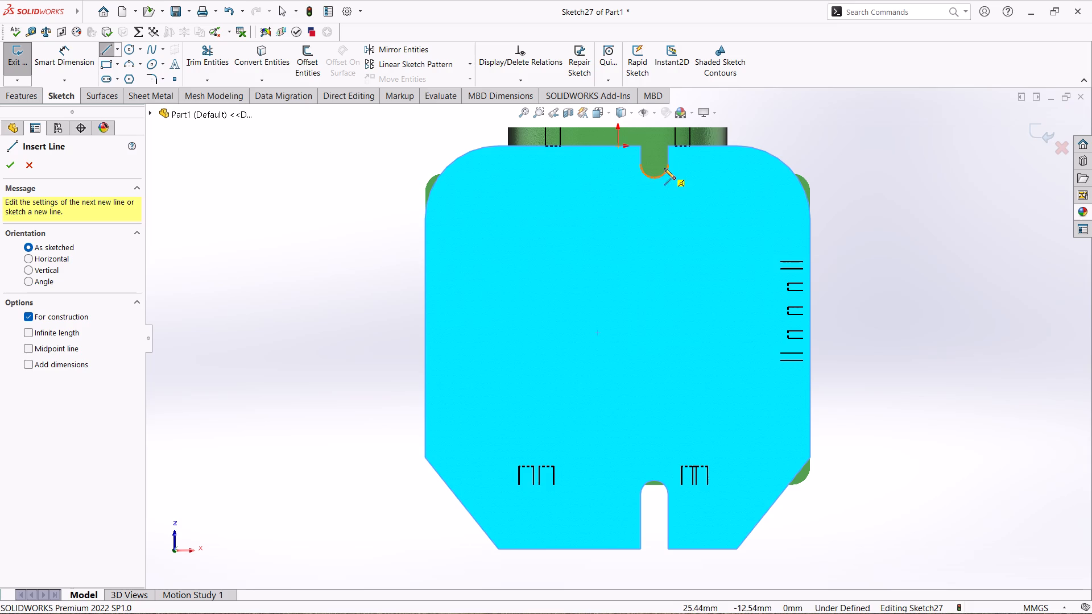
click(655, 164)
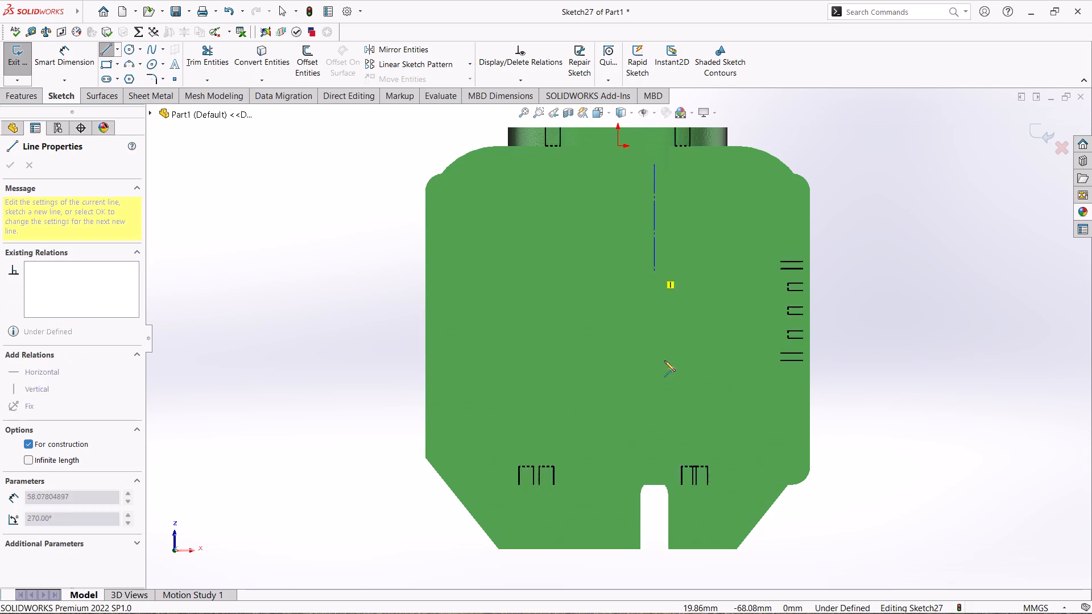
click(655, 492)
key(Escape)
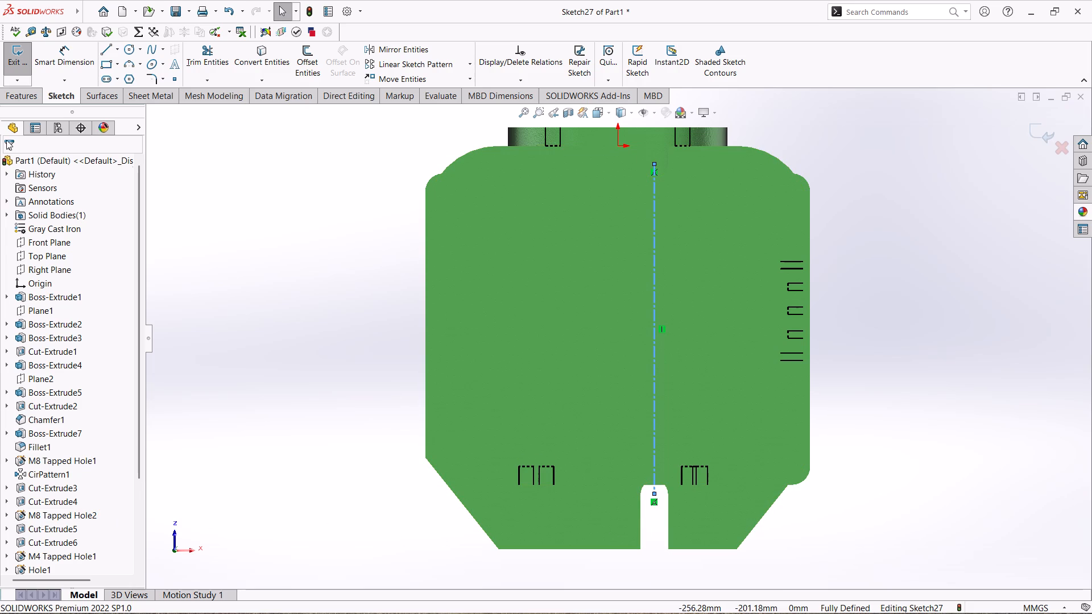
Sketch a corner rectangle about 34 mm wide and 220 mm long around the centerline, spanning between the base's opposite straight edges.
click(116, 61)
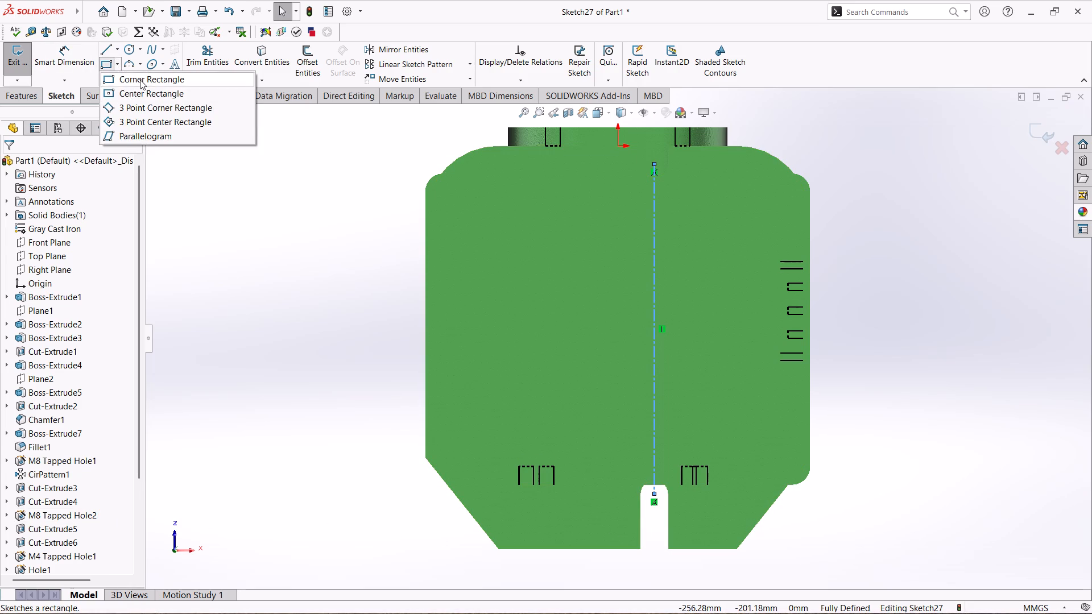
click(140, 80)
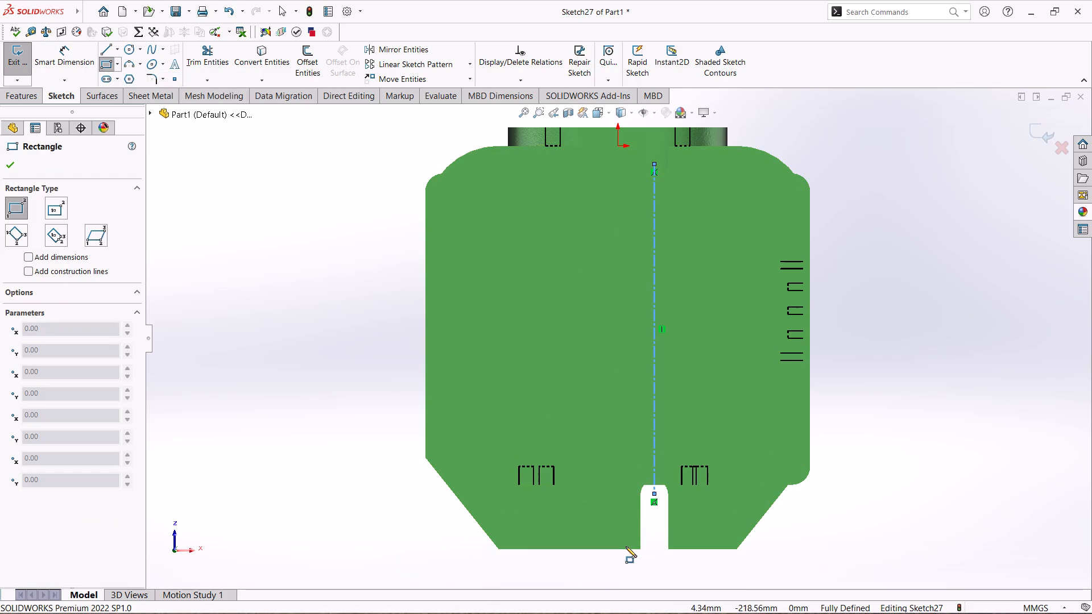
click(623, 549)
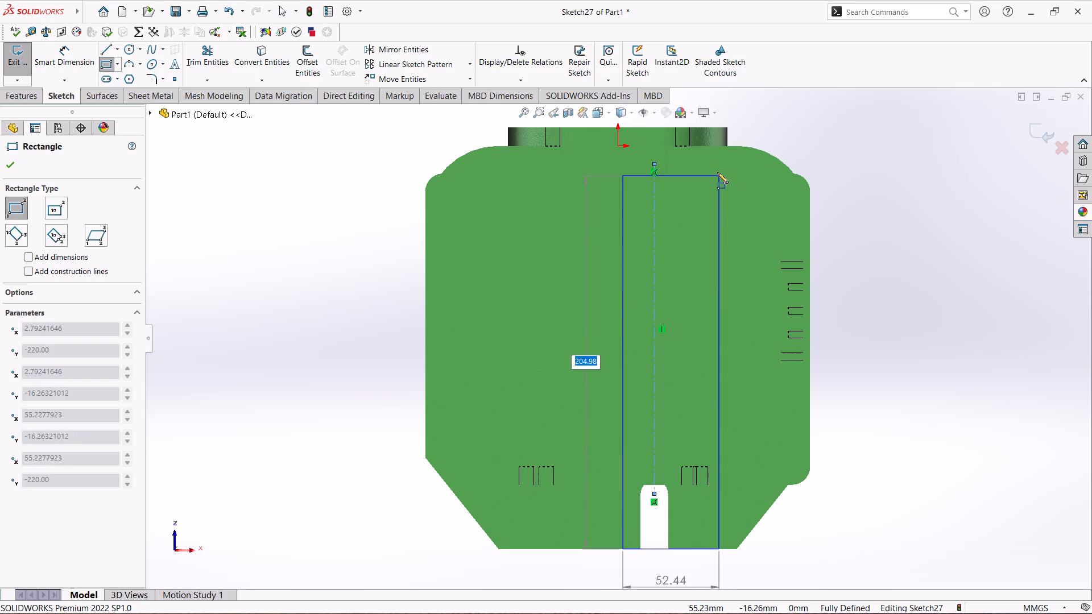
click(684, 148)
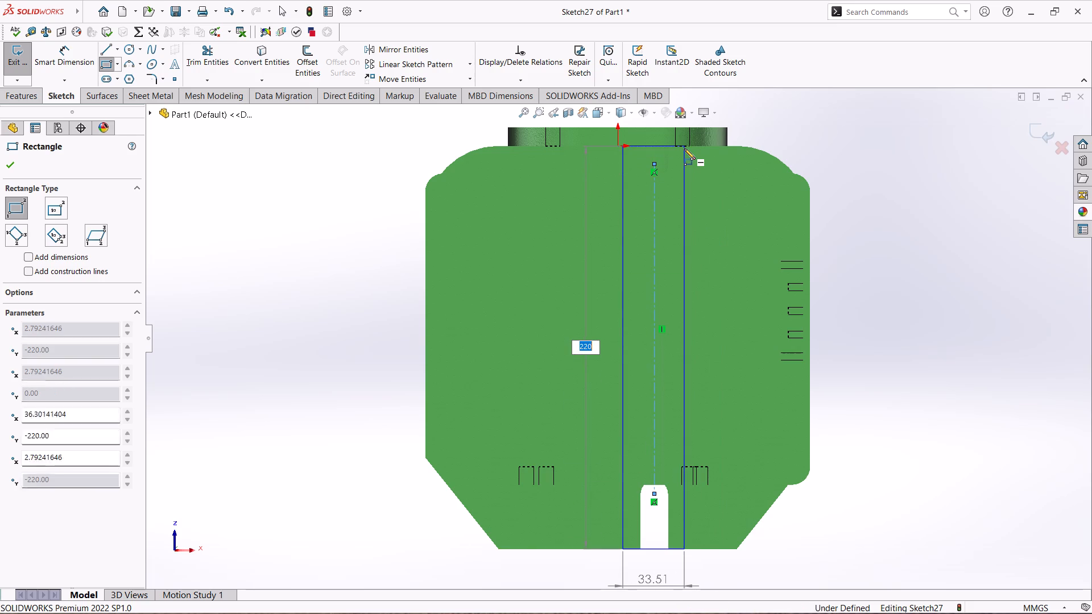
key(Escape)
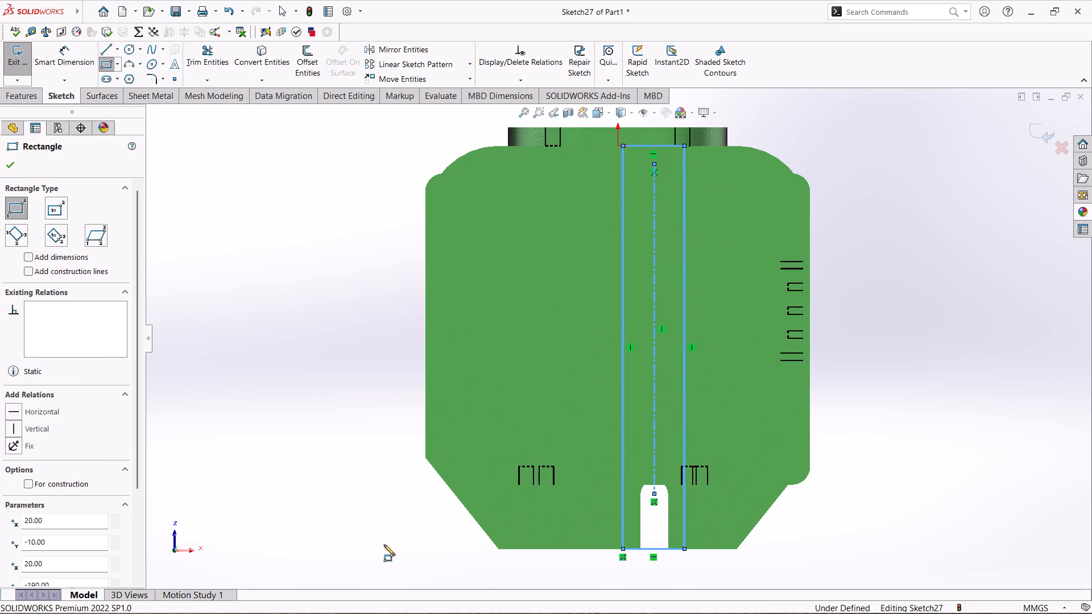
Make the rectangle's two long sides symmetric about the centerline.
ctrl+click(621, 449)
ctrl+click(653, 438)
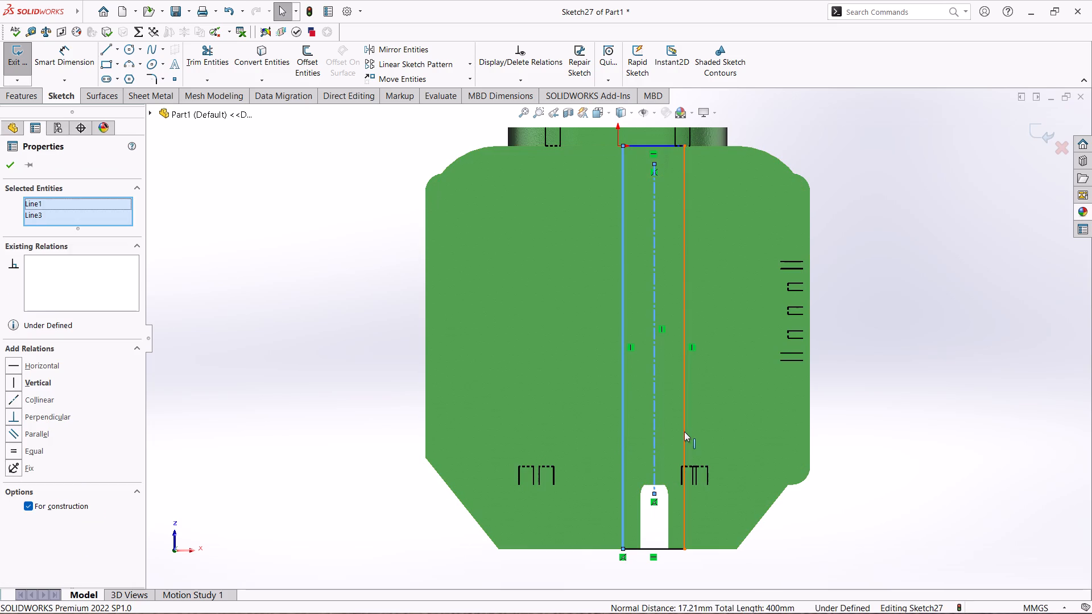
ctrl+click(684, 432)
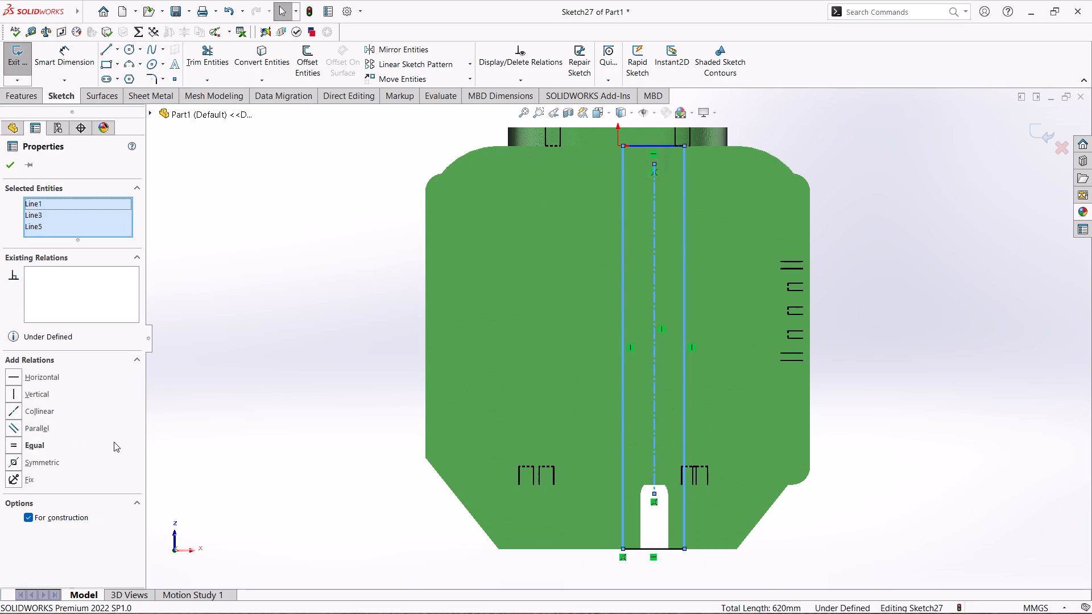
click(14, 461)
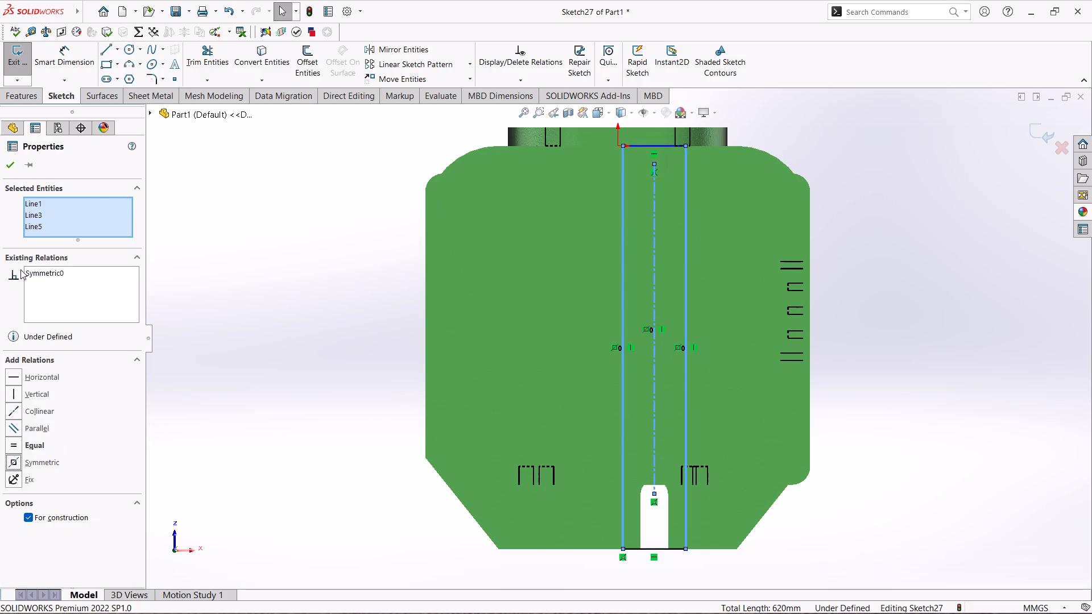
click(10, 166)
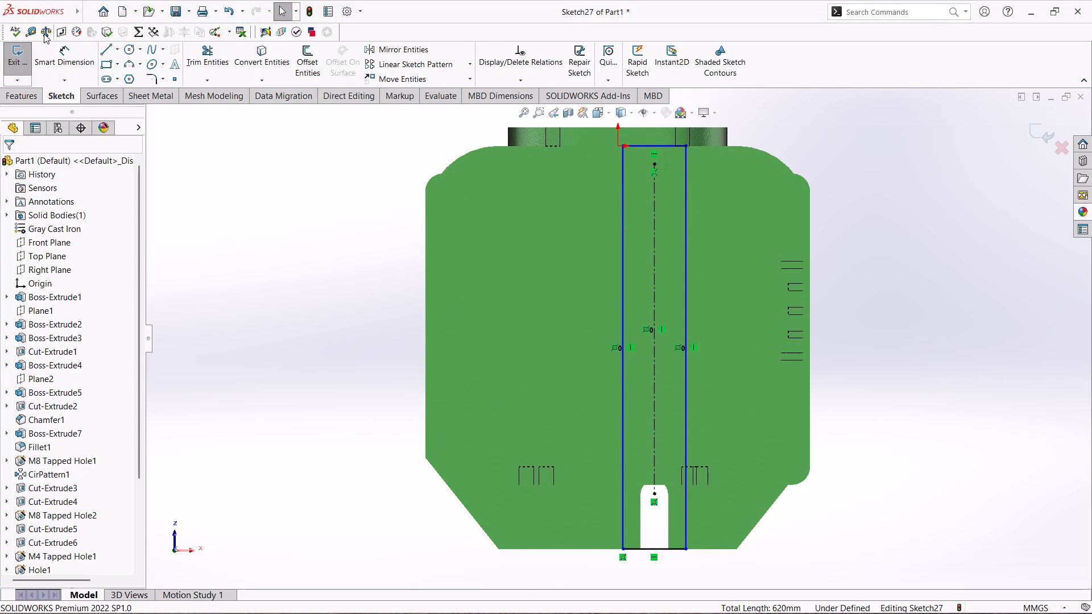
Dimension the distance between the rectangle's long sides as 30 mm.
click(81, 57)
click(624, 308)
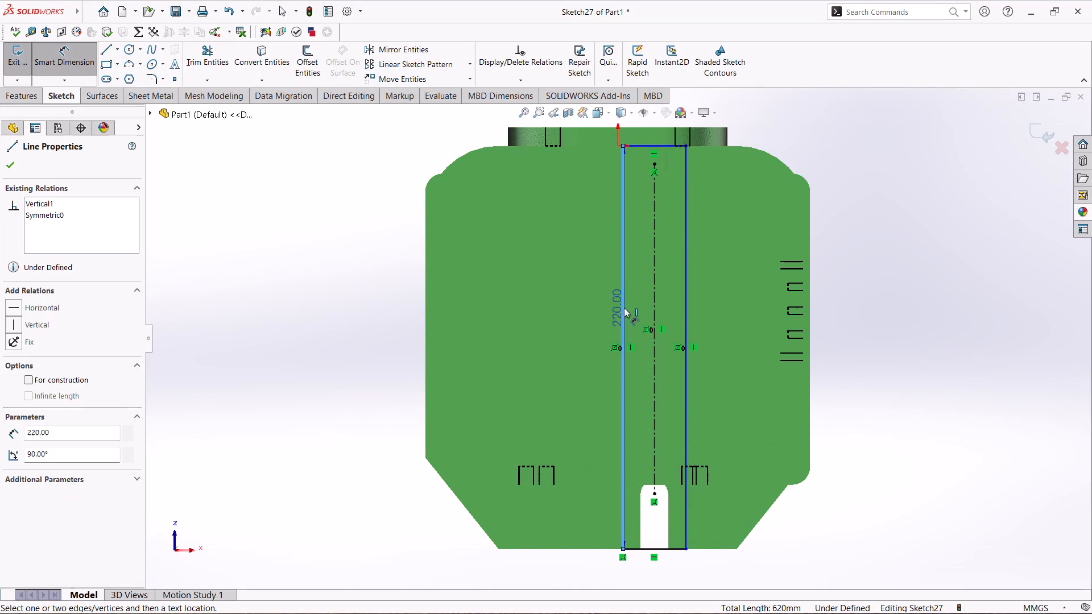
click(686, 301)
click(531, 326)
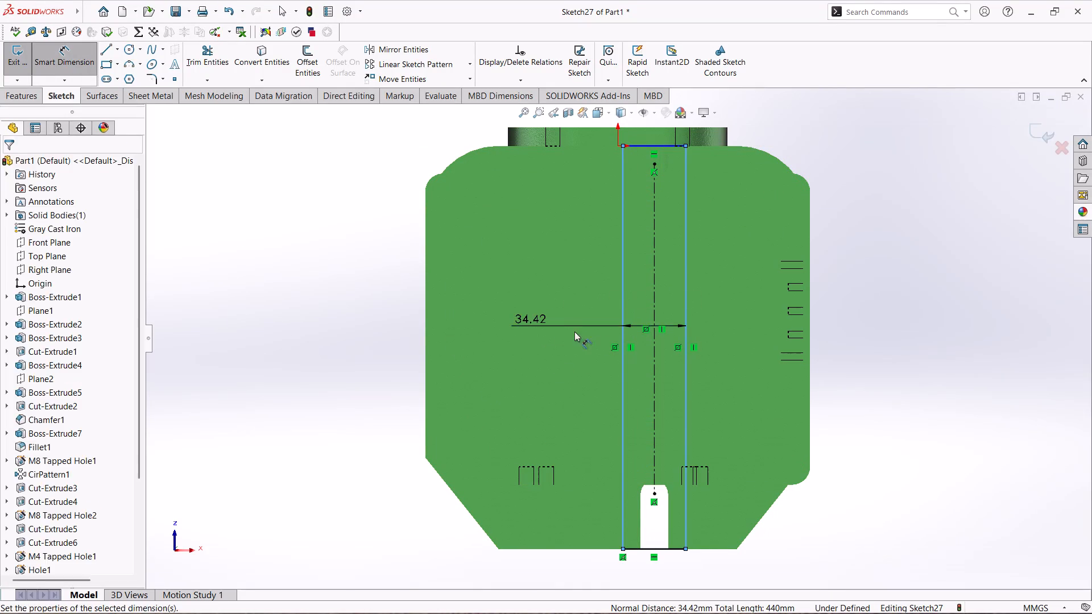
text(30)
key(Return)
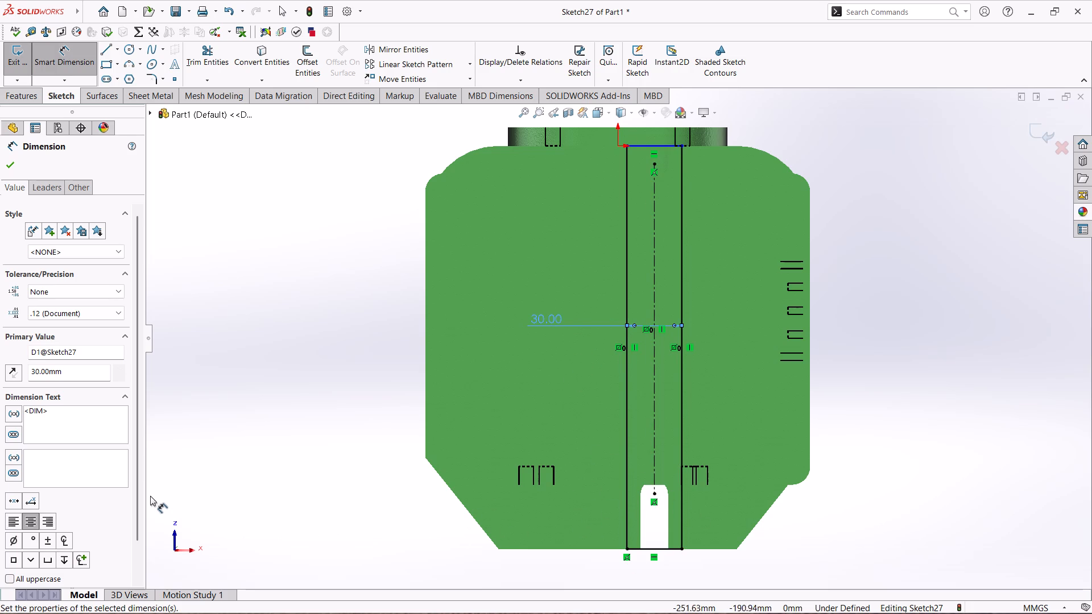
Cut-extrude the rectangle into the housing's bottom face as a blind groove 3 mm deep.
scroll(294, 504, up, 2)
scroll(294, 504, down, 3)
scroll(287, 496, up, 2)
scroll(453, 480, up, 1)
click(24, 93)
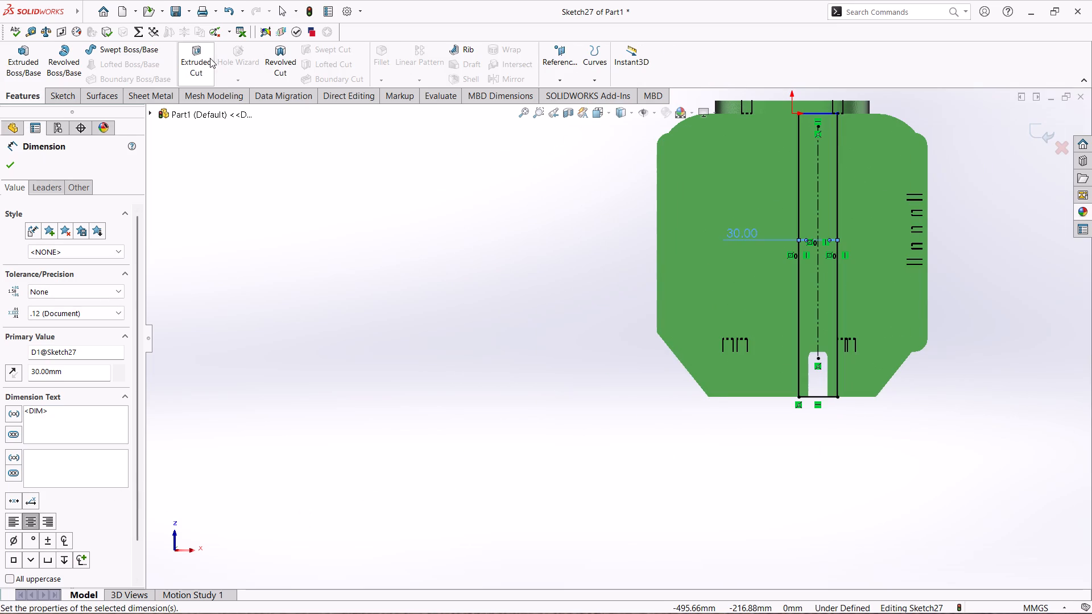
click(191, 61)
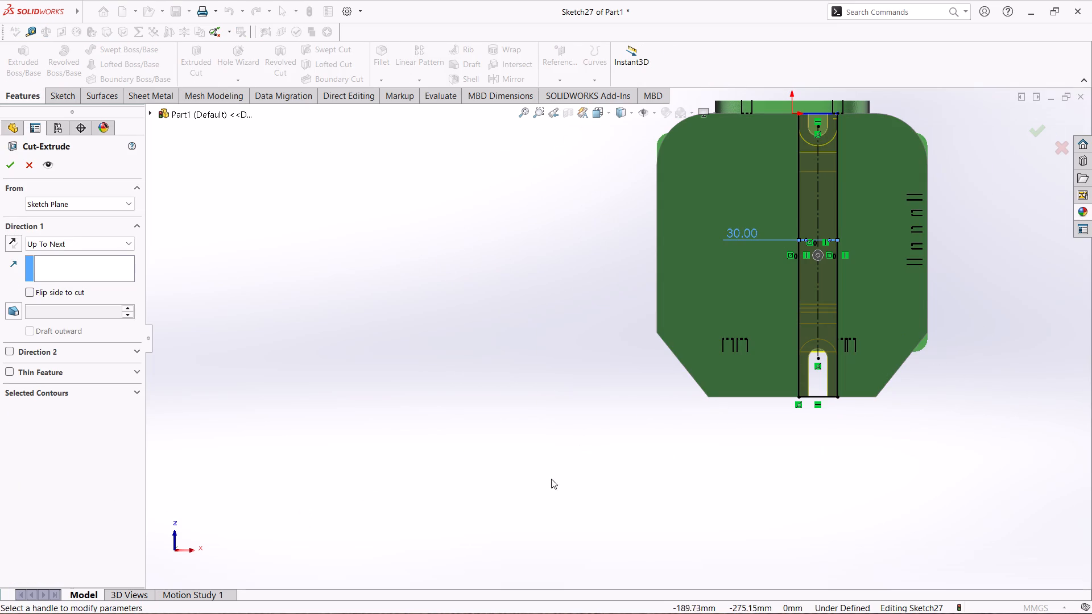
middle_drag(1000, 311, 983, 364)
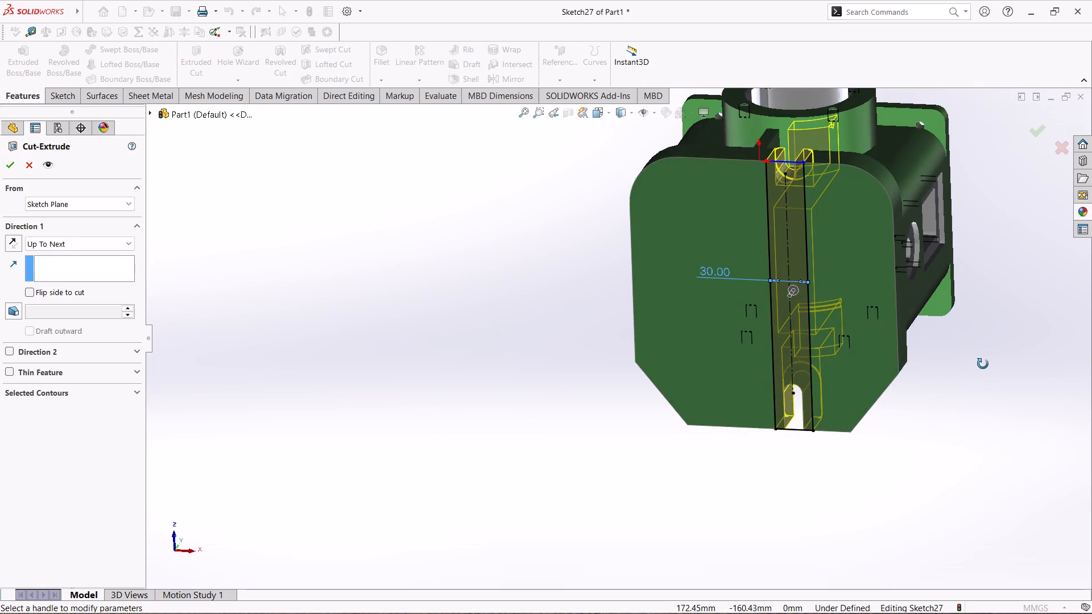
middle_drag(983, 364, 983, 355)
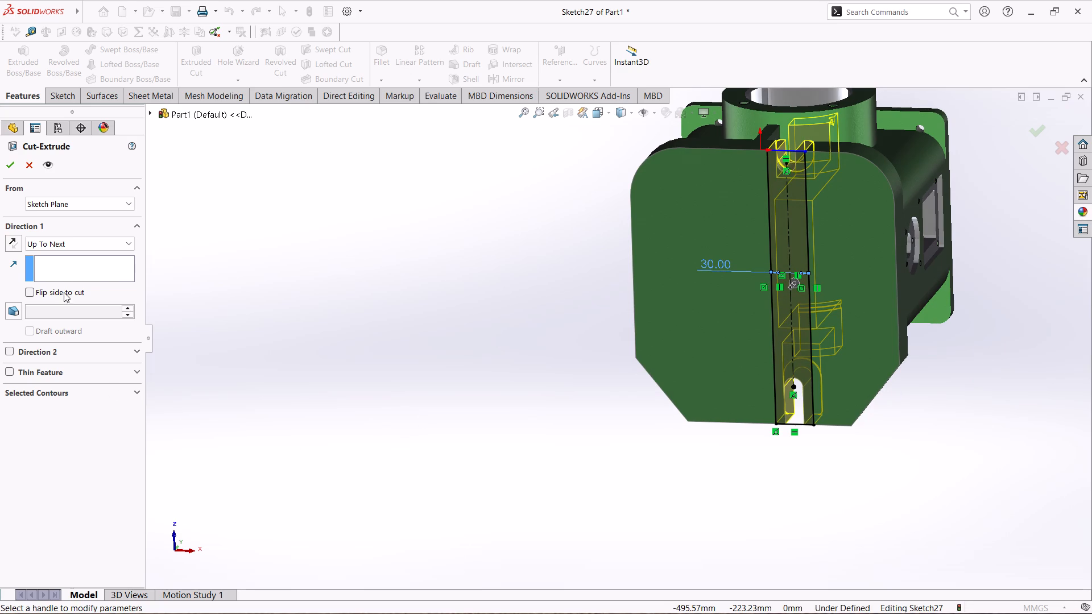
click(76, 244)
click(76, 249)
click(76, 249)
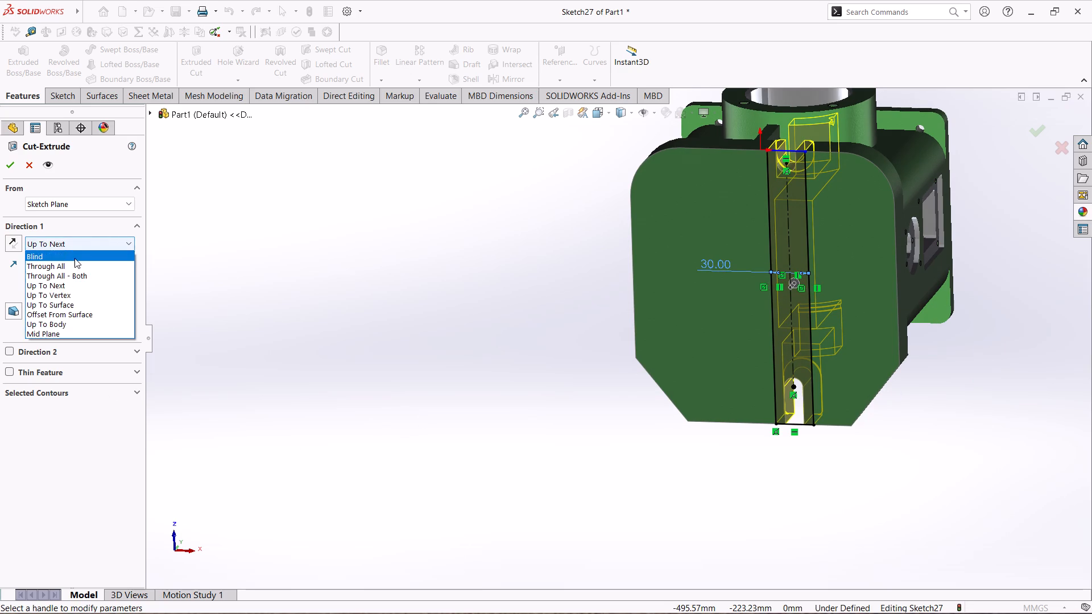
click(75, 260)
key(3)
key(Return)
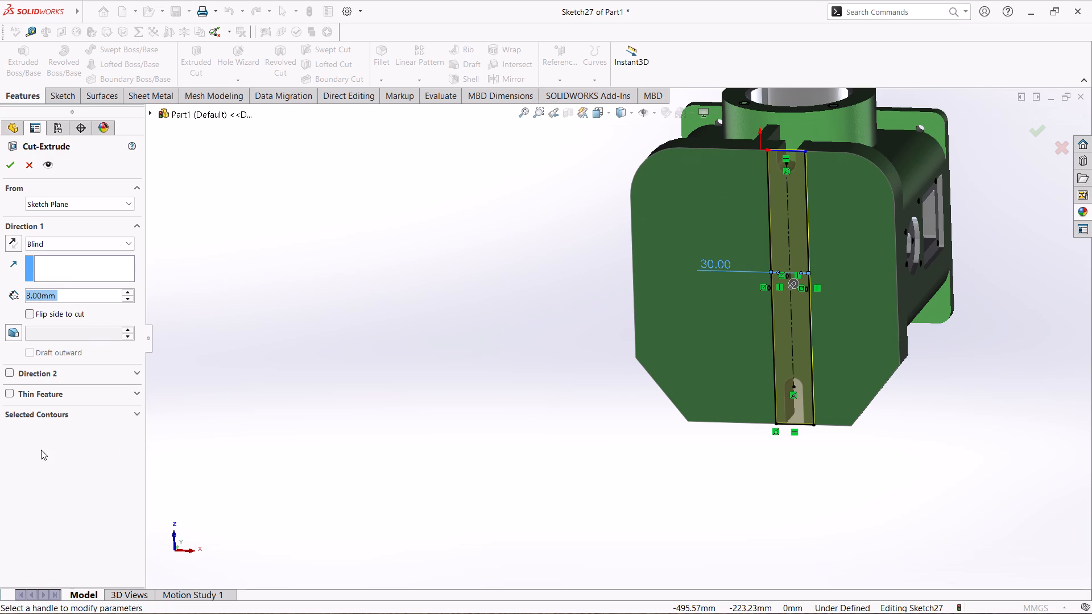
click(2, 163)
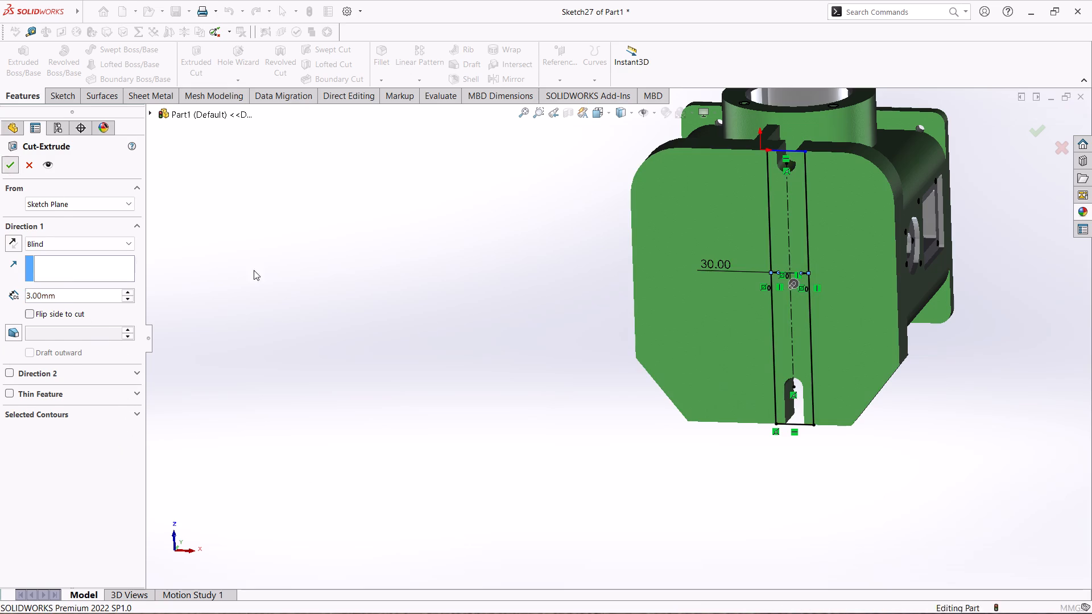
Apply the polished aluminum appearance to the two bottom faces of the base and the groove floor between them.
click(870, 294)
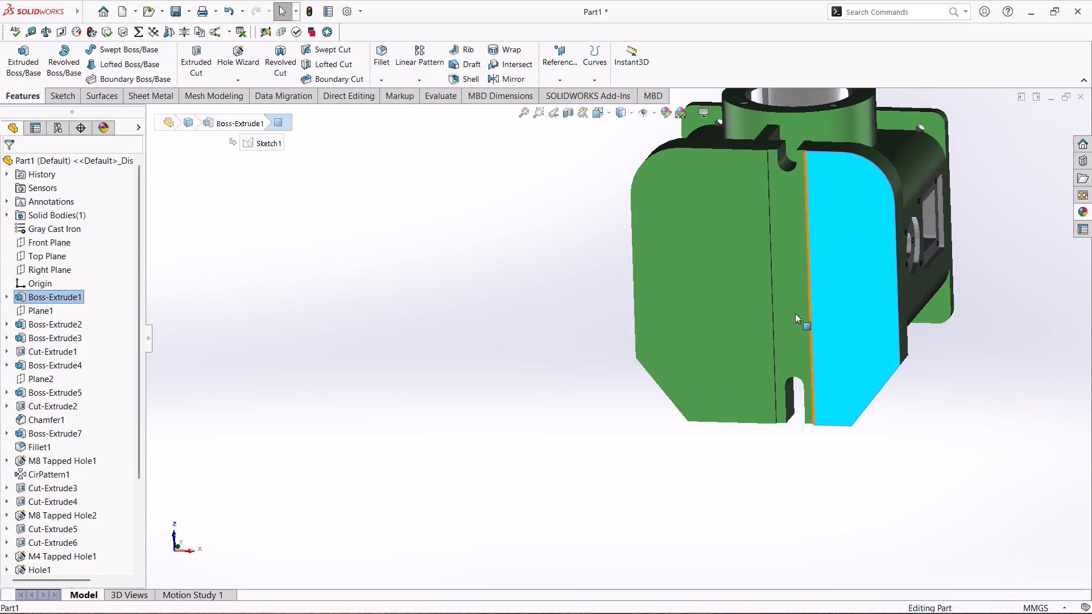
ctrl+click(795, 313)
ctrl+click(711, 313)
click(1083, 209)
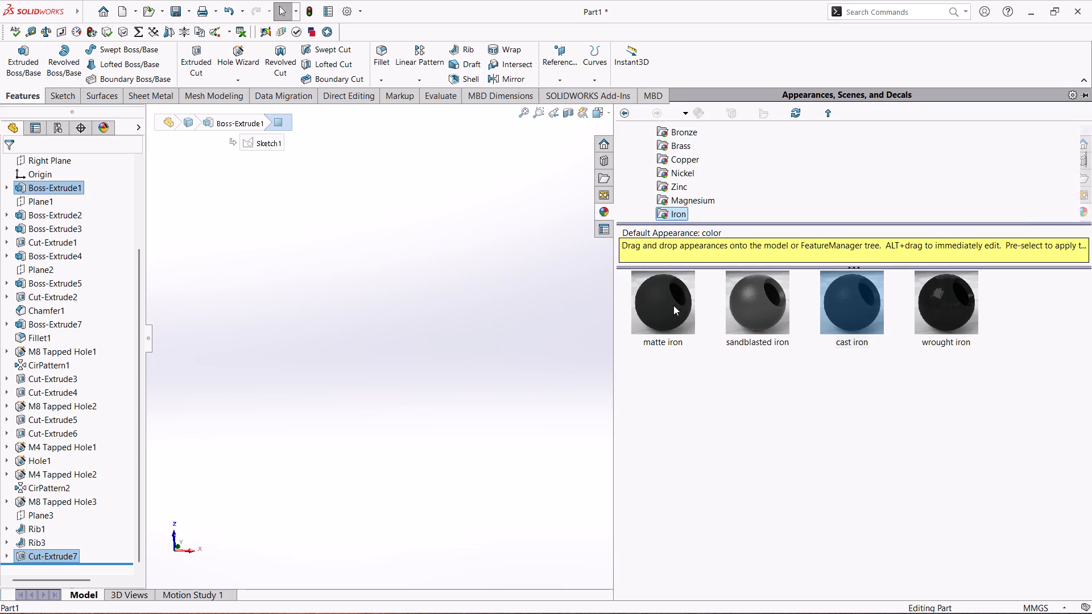
scroll(696, 199, up, 2)
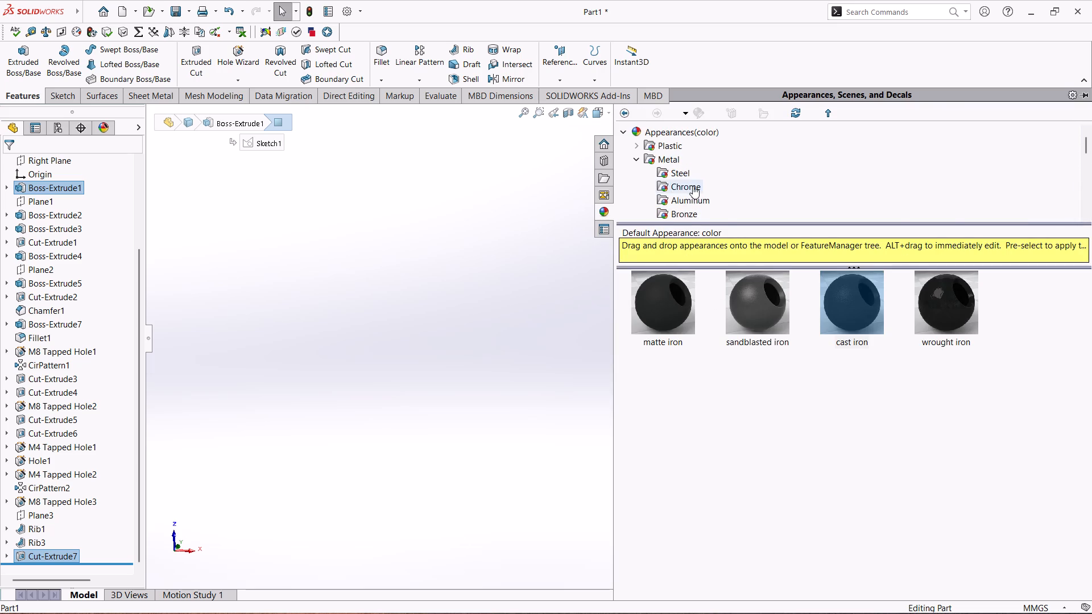
click(696, 198)
double_click(686, 299)
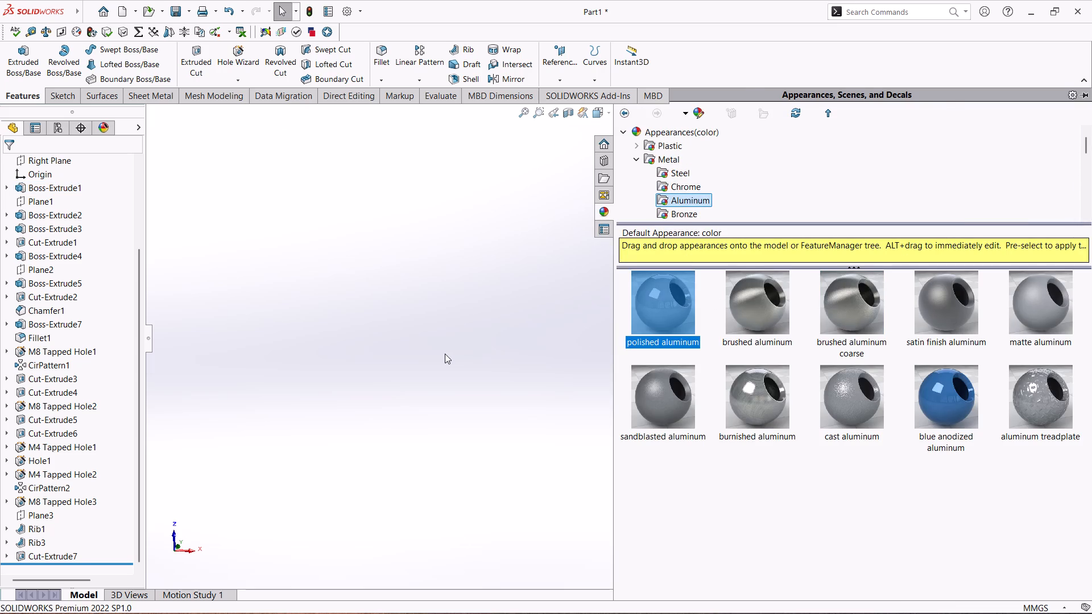
click(445, 354)
click(981, 437)
middle_drag(990, 422, 945, 473)
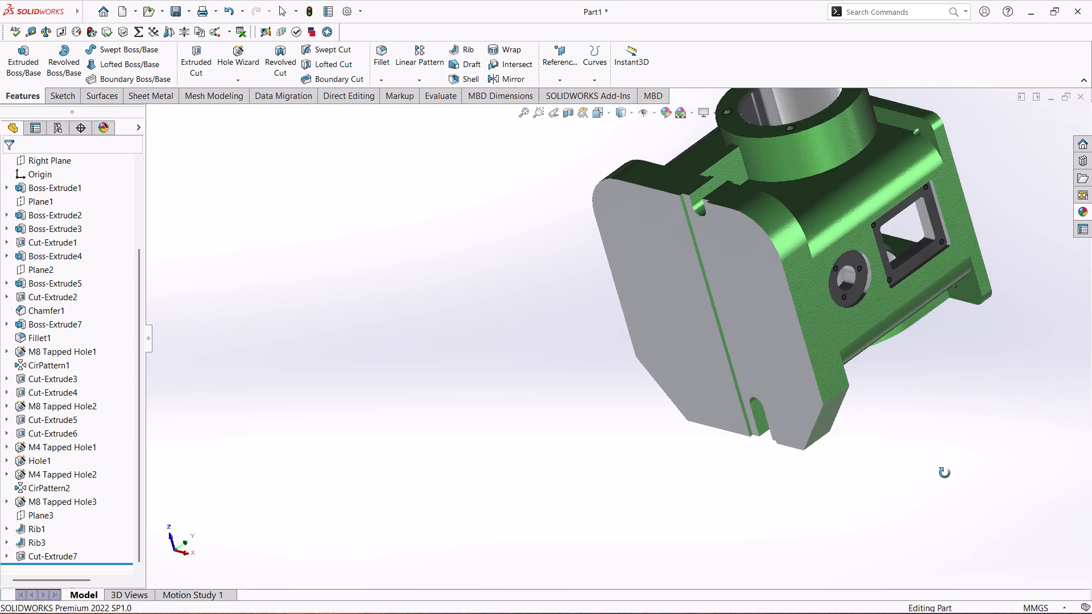
Start a sketch on the groove floor and draw a 180 mm vertical construction centerline between the two slot arc centers.
middle_drag(945, 473, 945, 476)
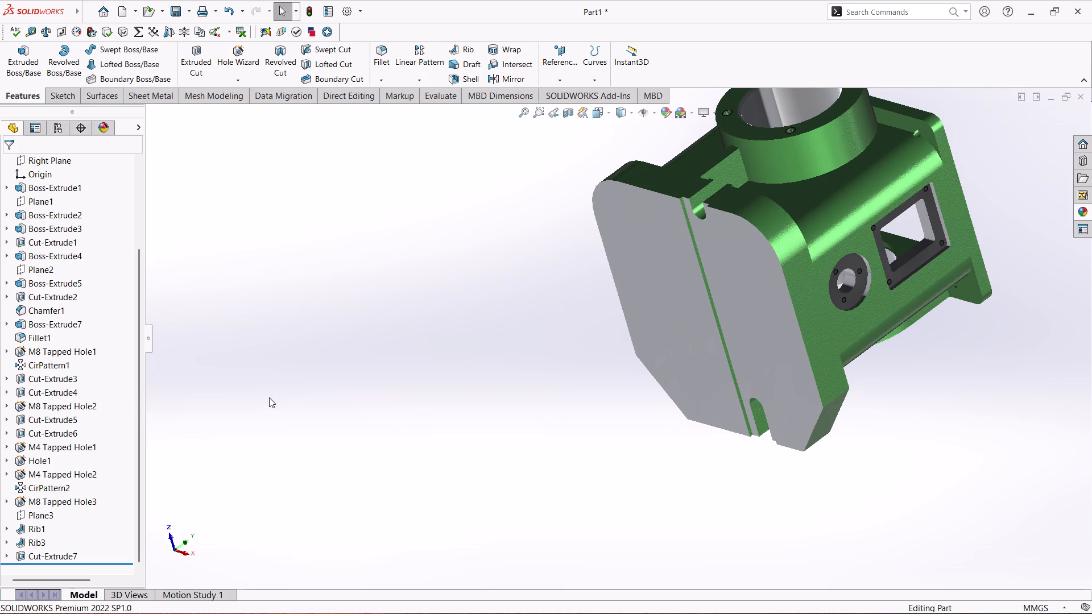
click(719, 282)
click(769, 248)
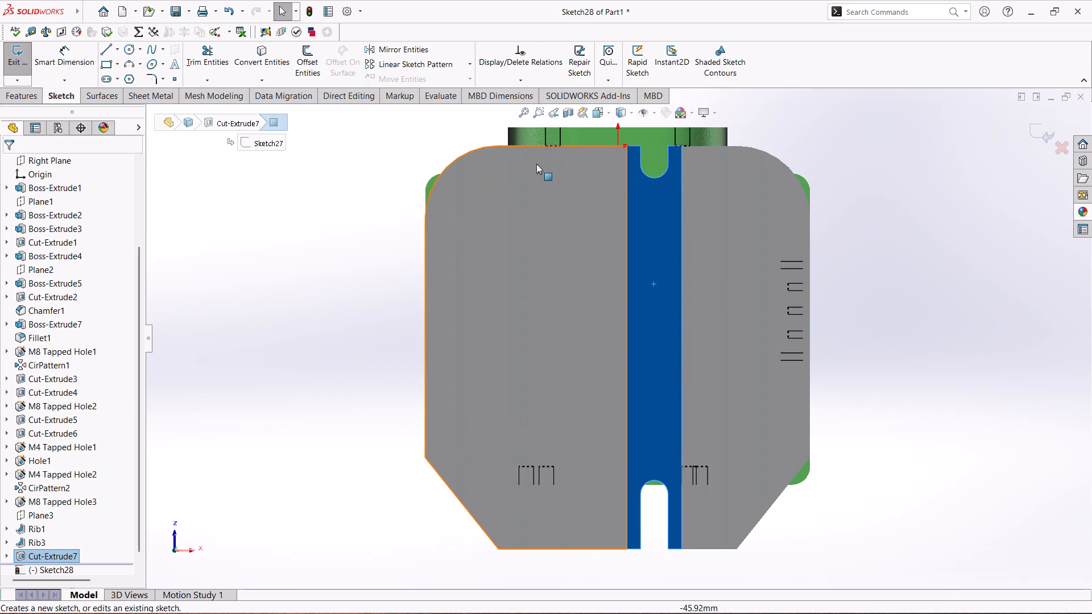
click(119, 48)
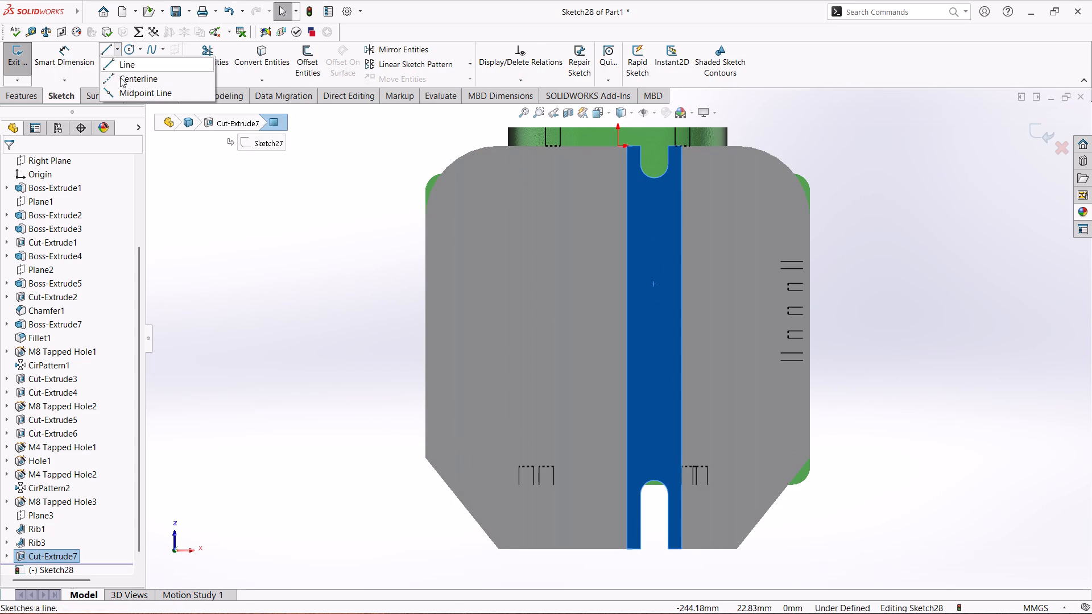
click(122, 84)
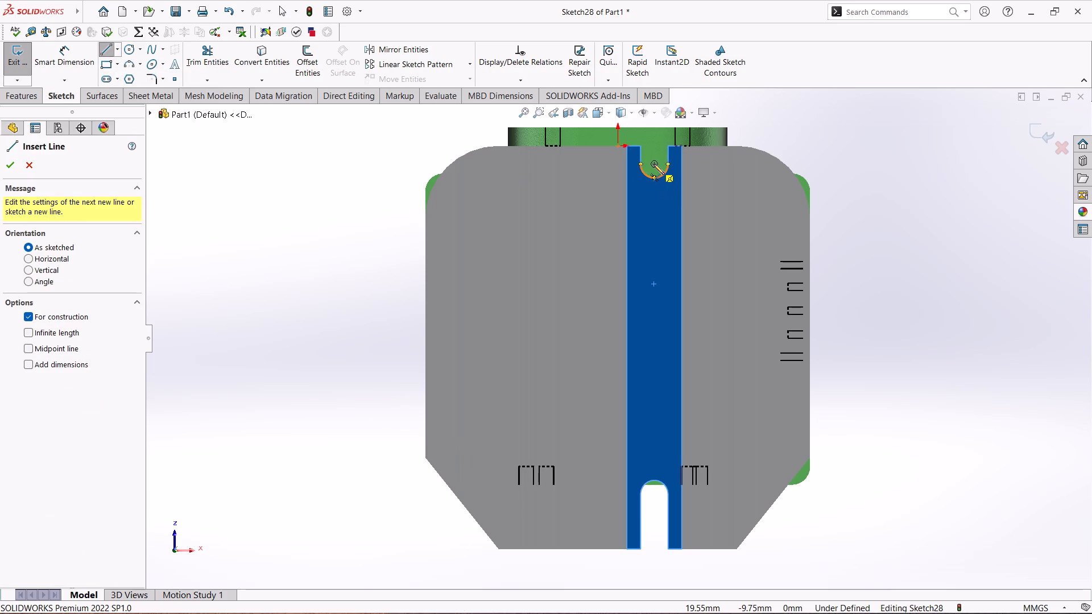
click(653, 164)
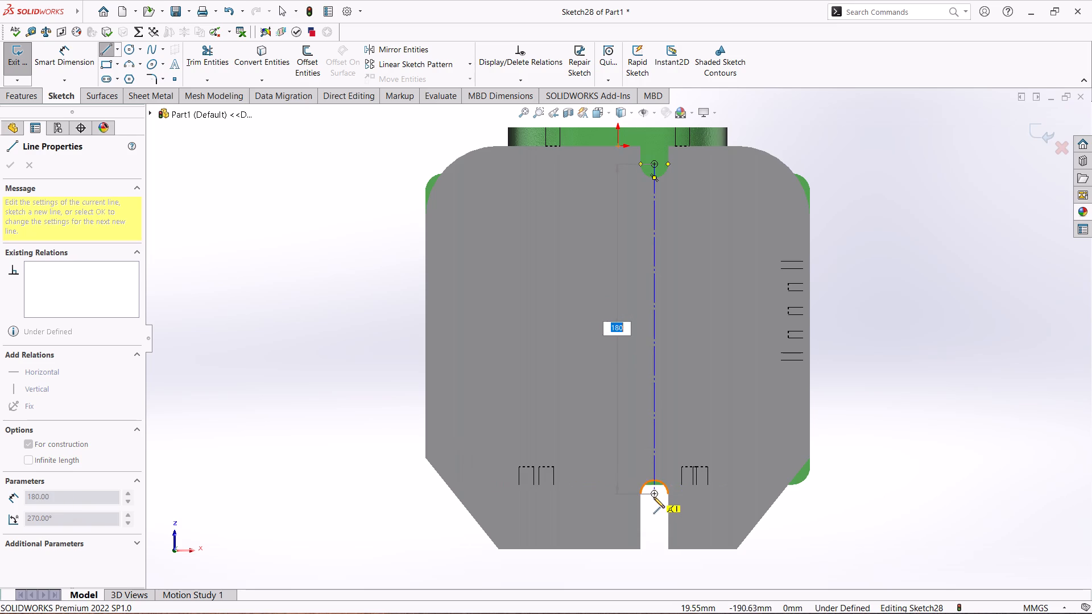
click(654, 493)
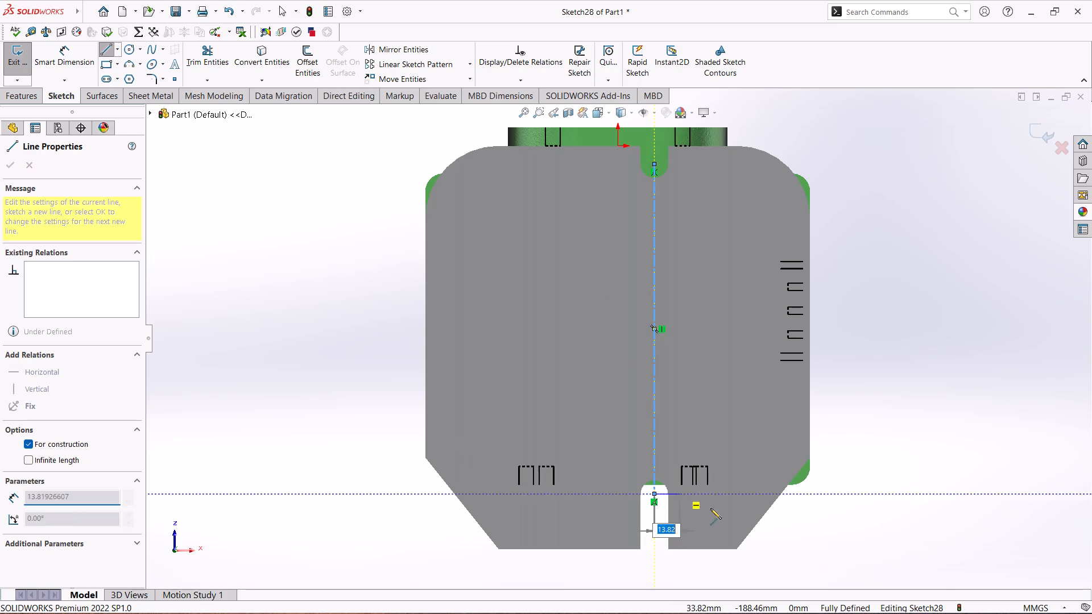
key(Escape)
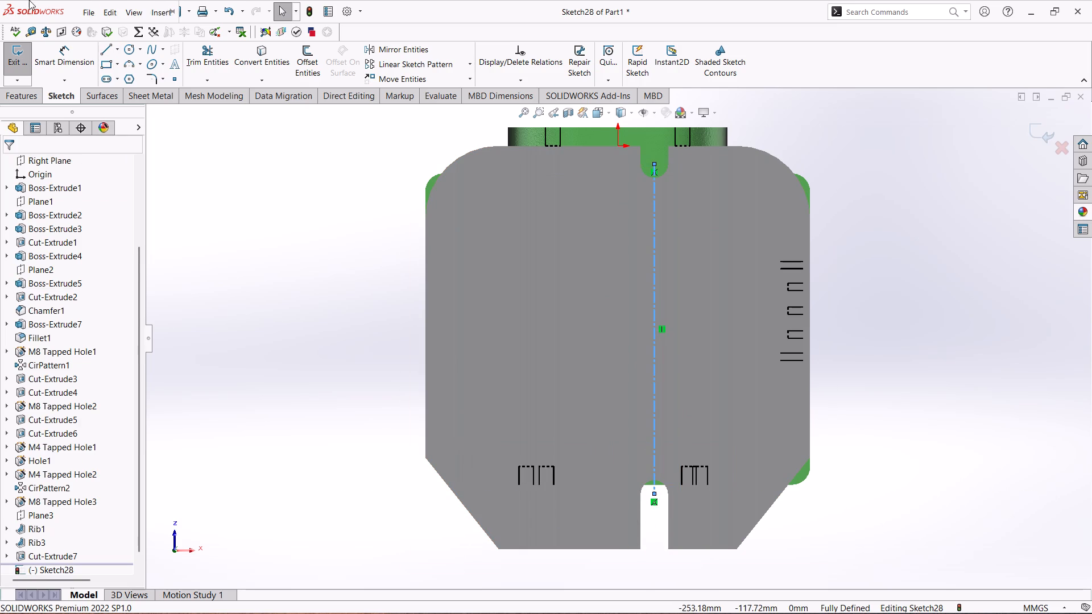
Sketch a corner rectangle about 15 mm wide and 147 mm long around the centerline on the groove floor.
click(107, 64)
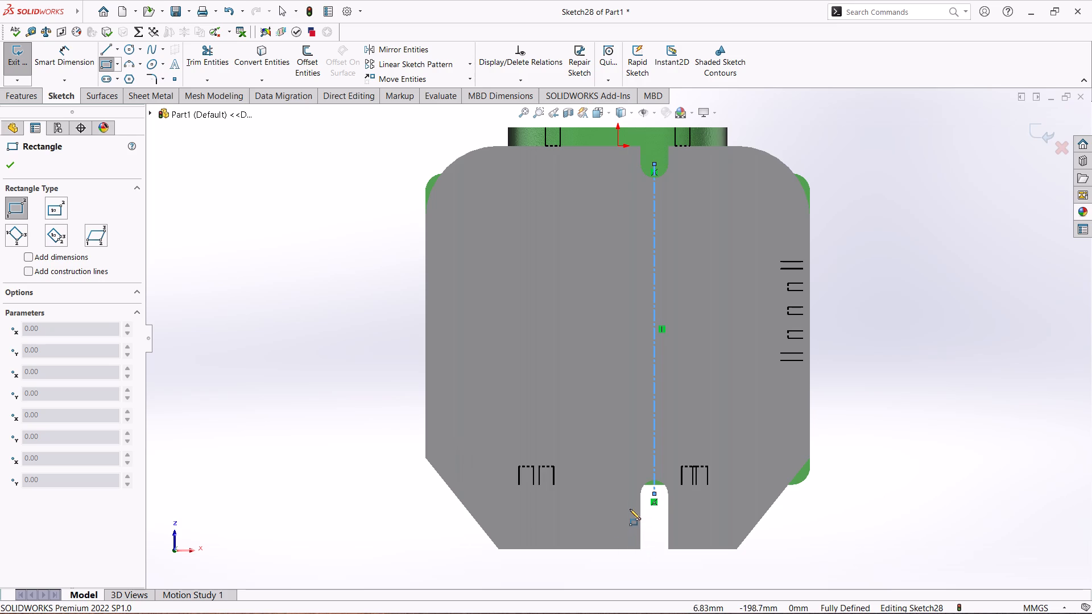
click(639, 197)
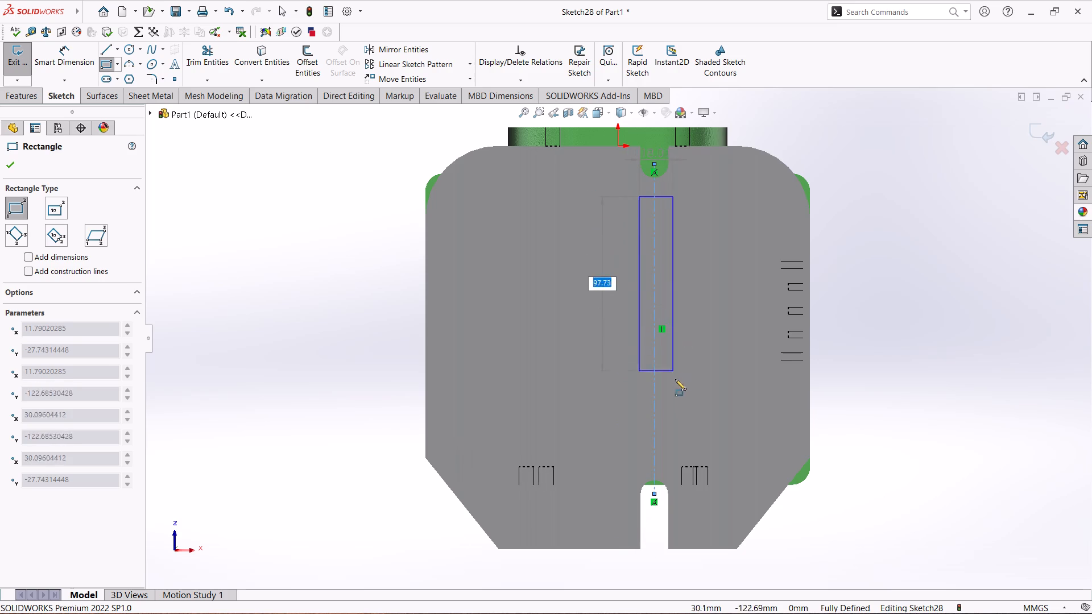
click(668, 467)
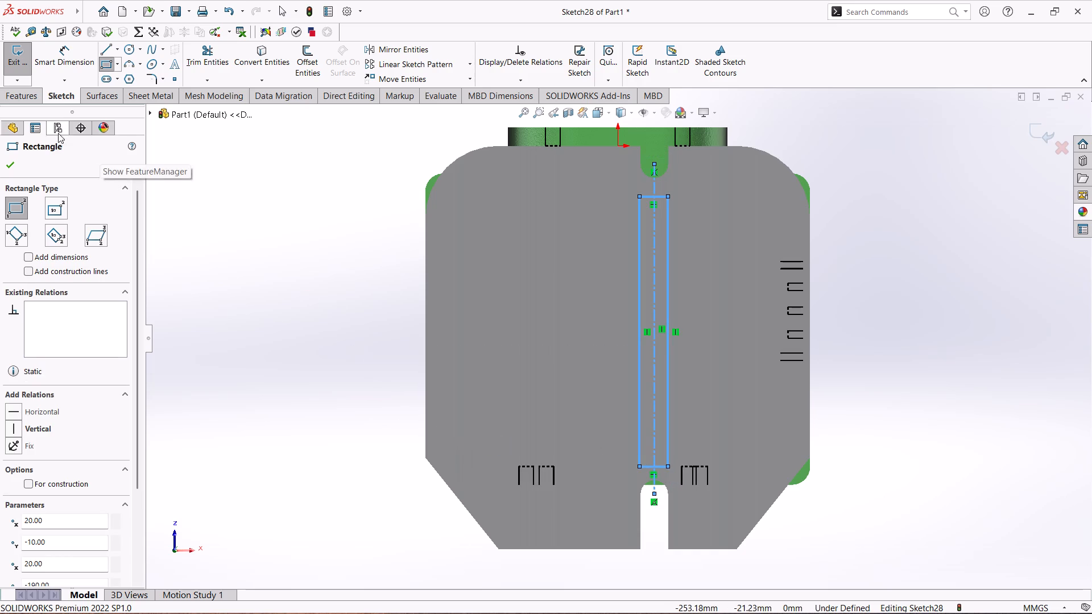
click(12, 167)
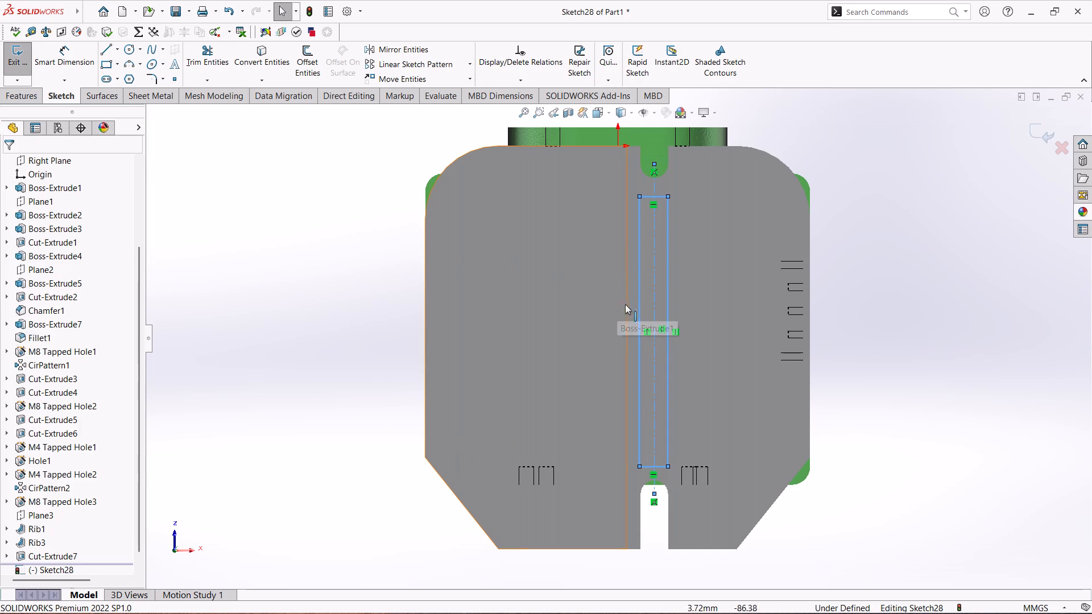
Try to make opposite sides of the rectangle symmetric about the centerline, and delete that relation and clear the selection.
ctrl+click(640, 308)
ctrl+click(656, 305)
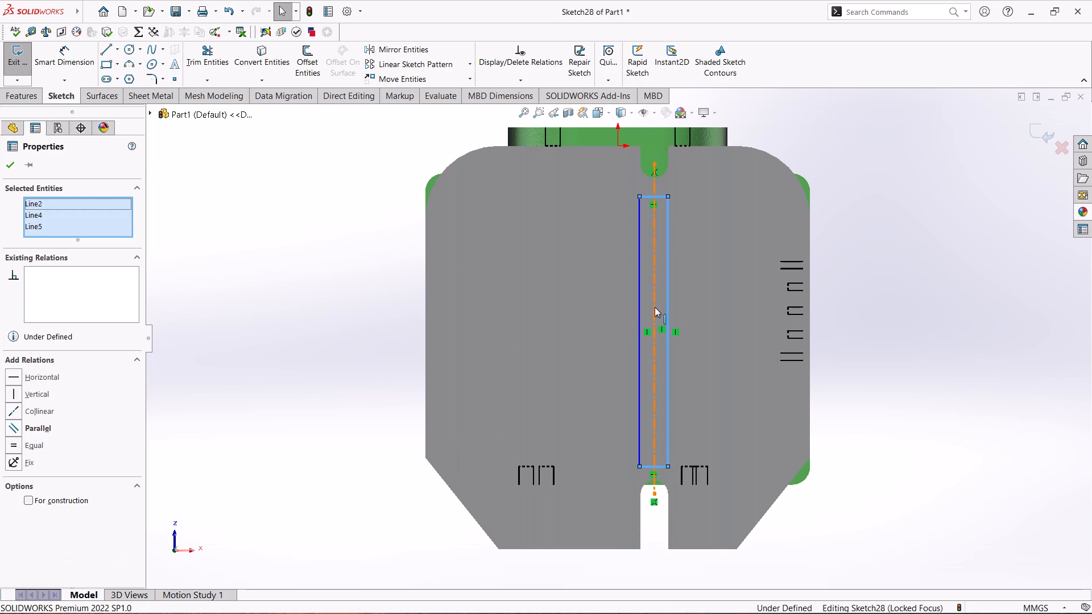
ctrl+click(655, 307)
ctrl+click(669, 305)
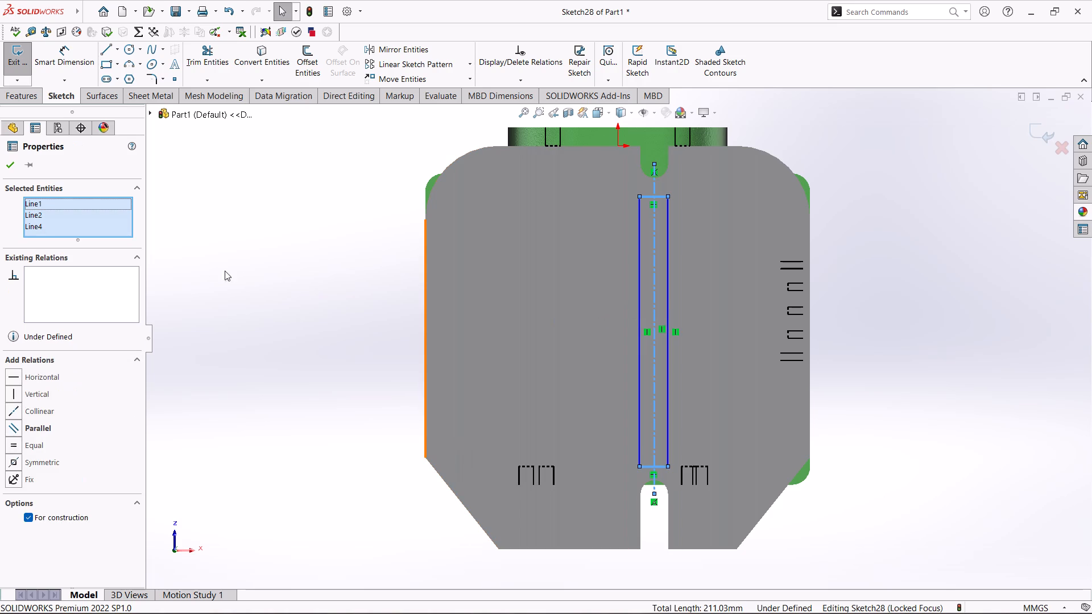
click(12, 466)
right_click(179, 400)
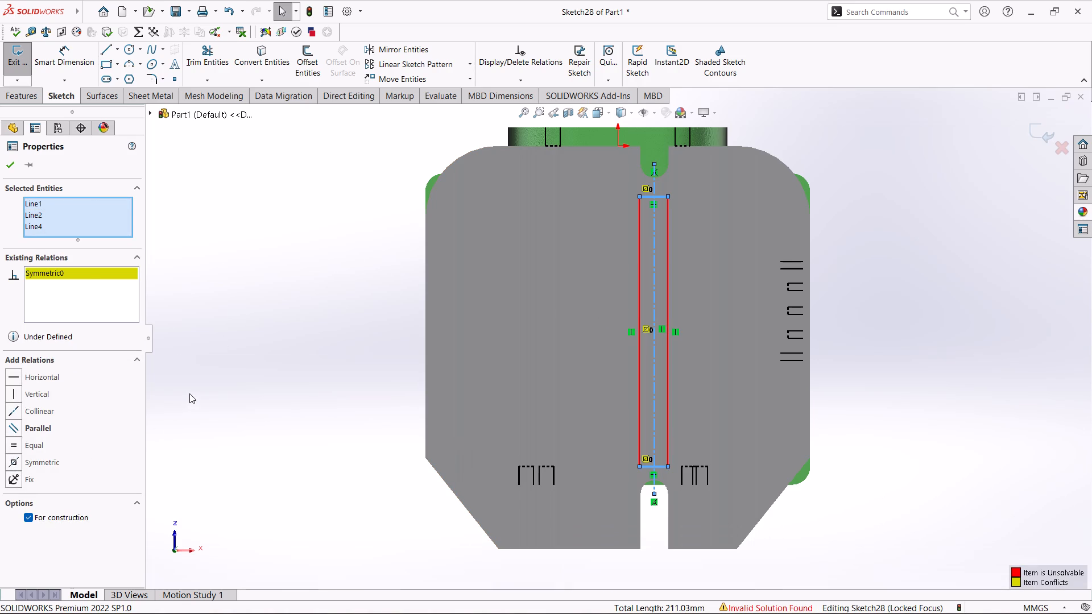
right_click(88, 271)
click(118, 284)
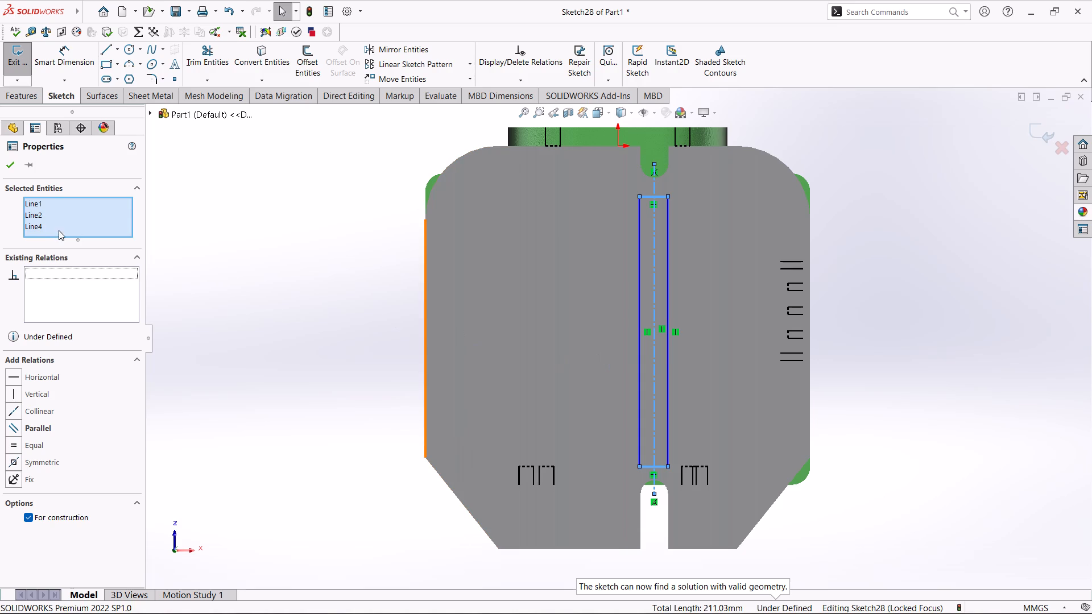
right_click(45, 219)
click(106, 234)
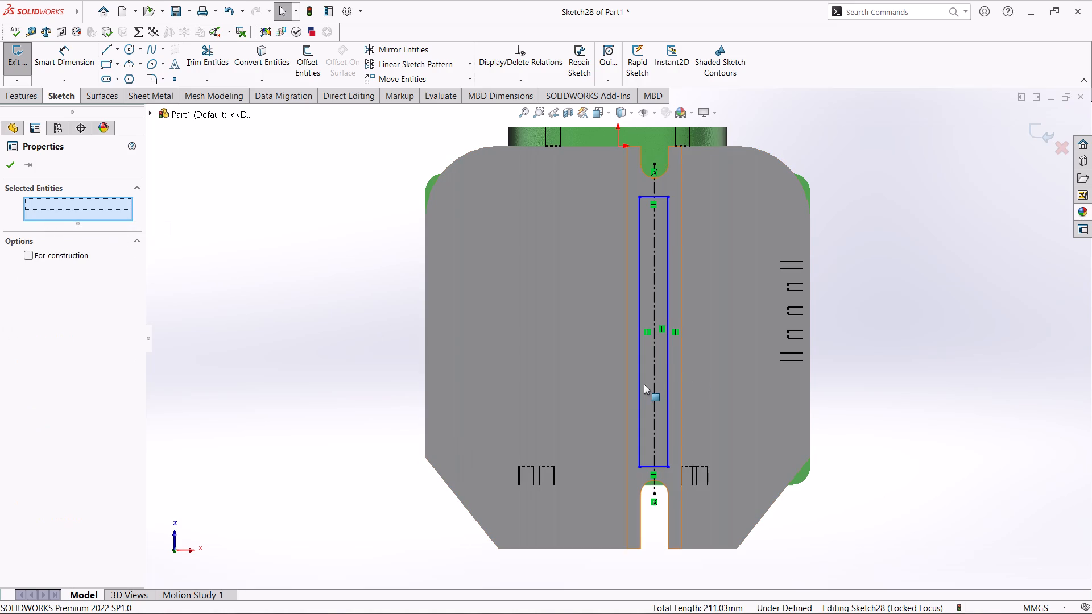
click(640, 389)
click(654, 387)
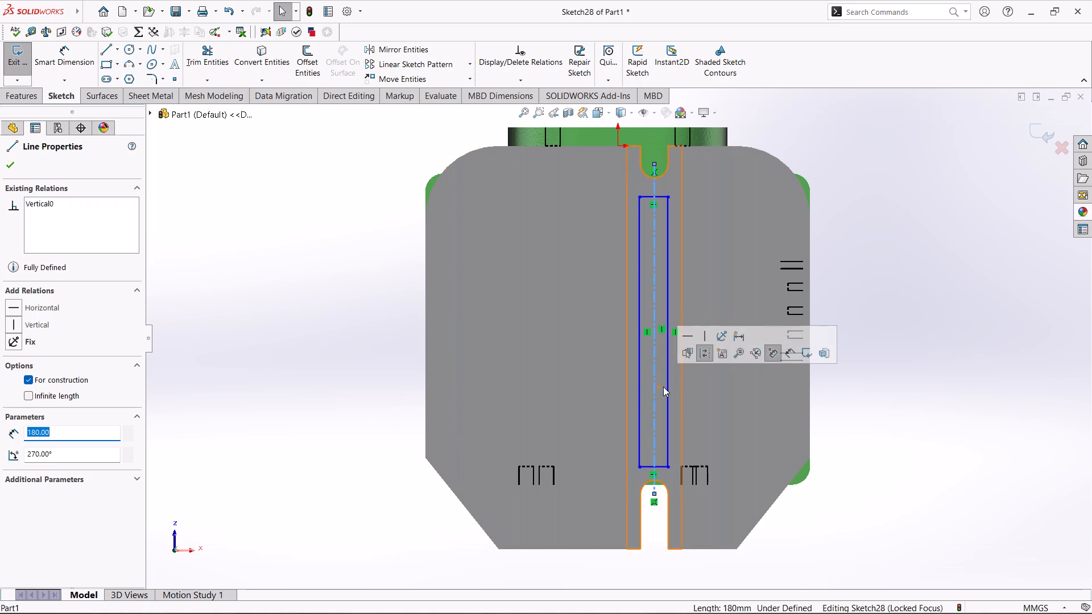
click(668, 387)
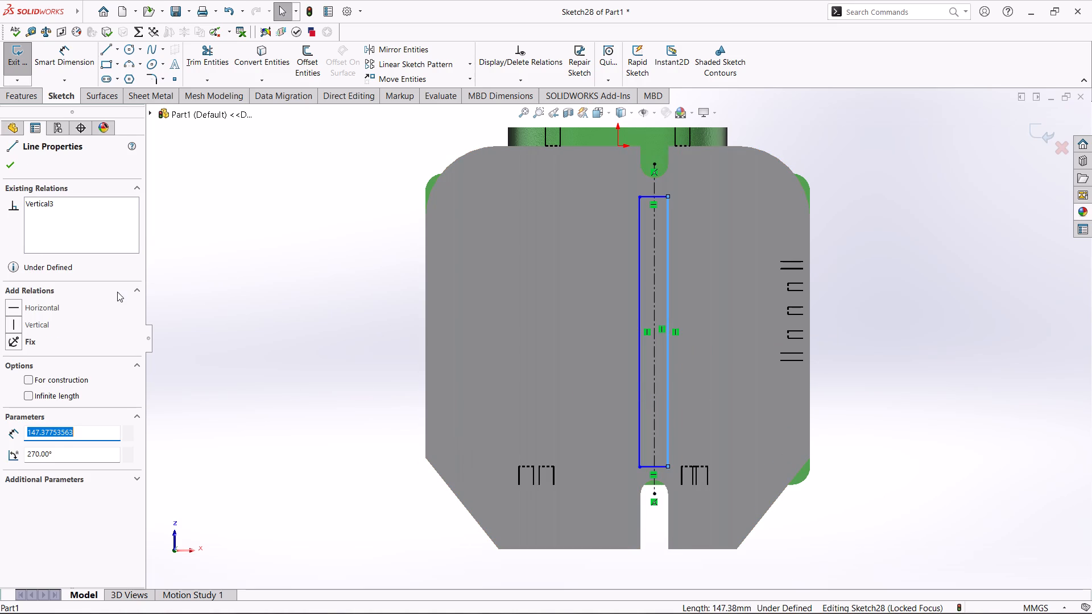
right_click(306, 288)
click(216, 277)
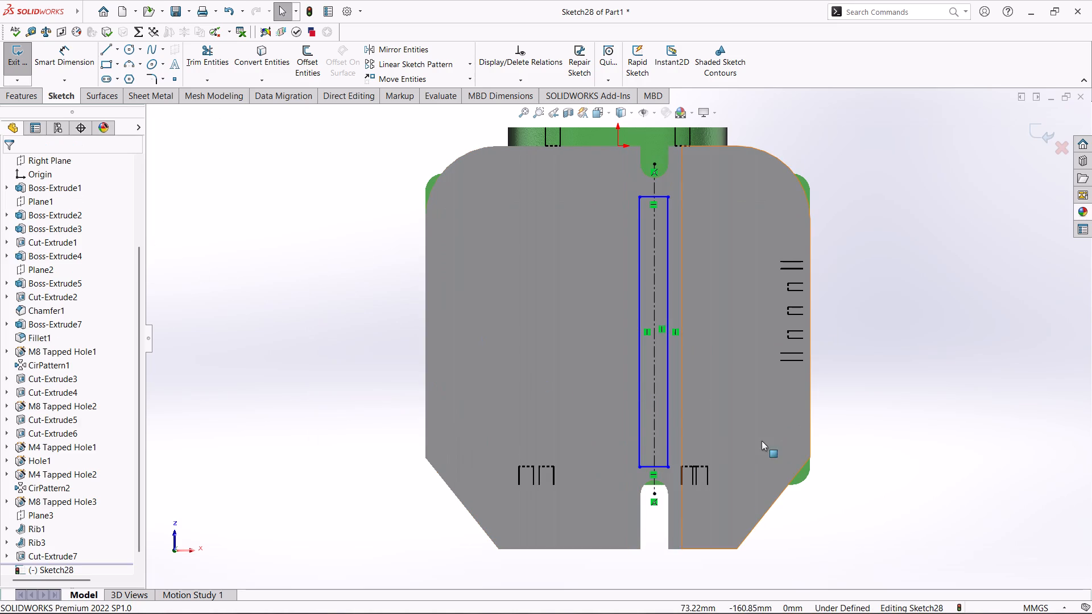
Make the rectangle's two long sides symmetric about the vertical centerline.
ctrl+click(636, 396)
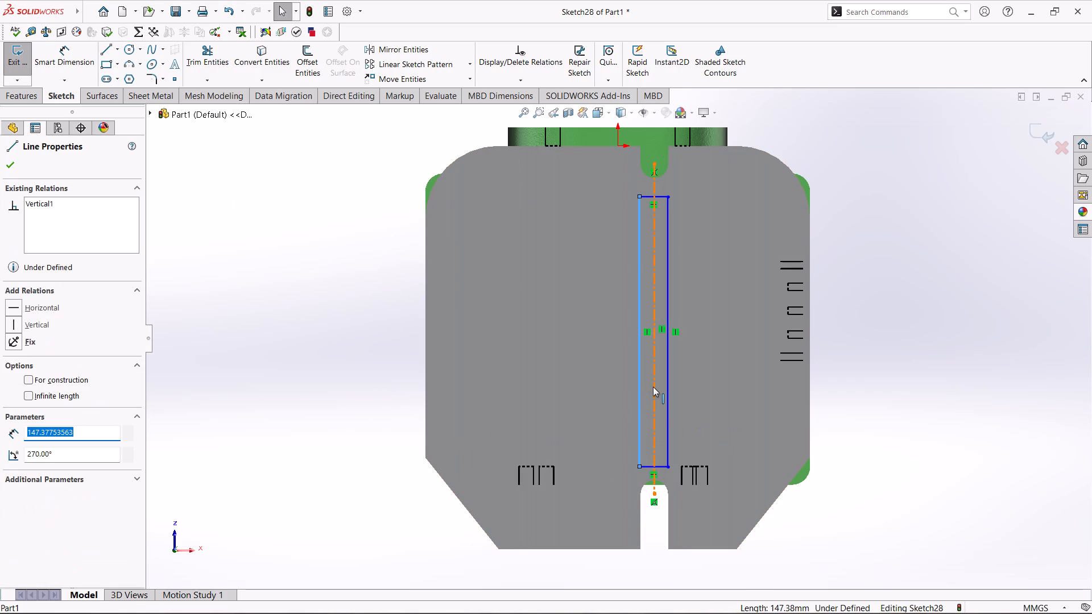
ctrl+click(653, 387)
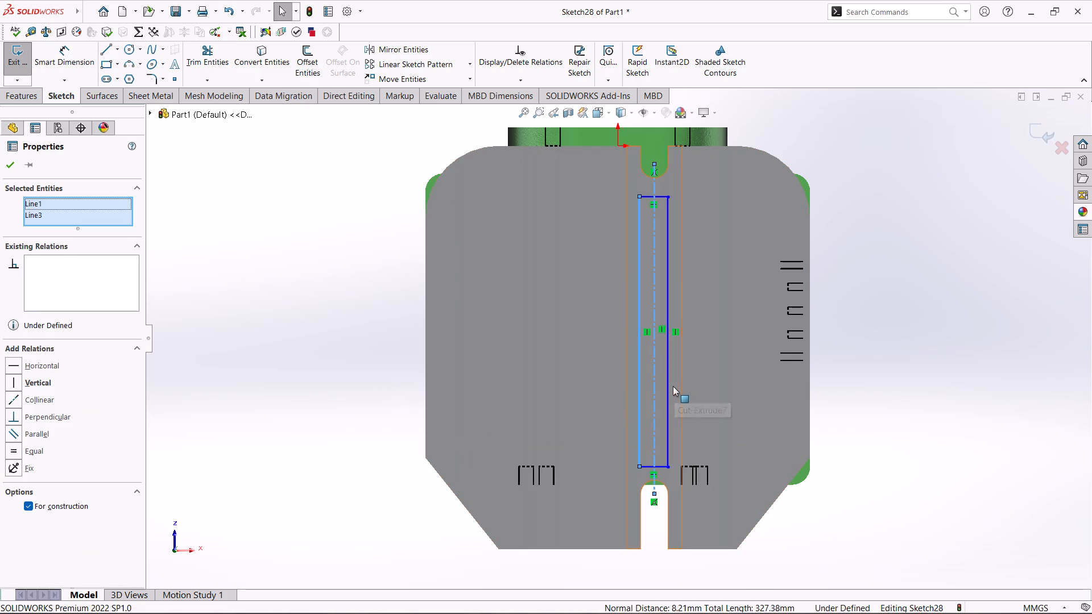
ctrl+click(670, 388)
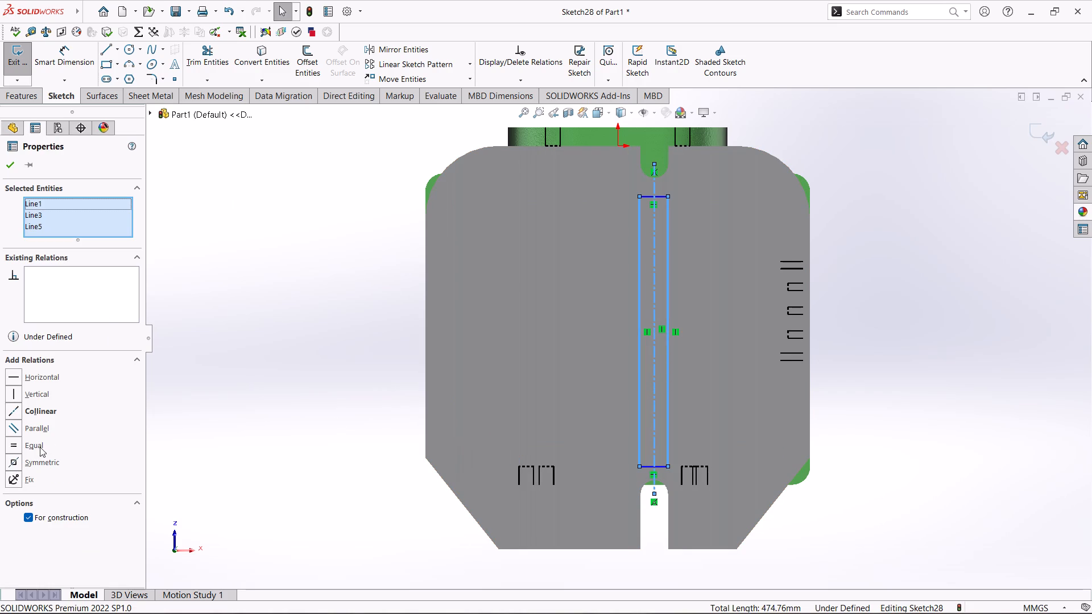
click(14, 464)
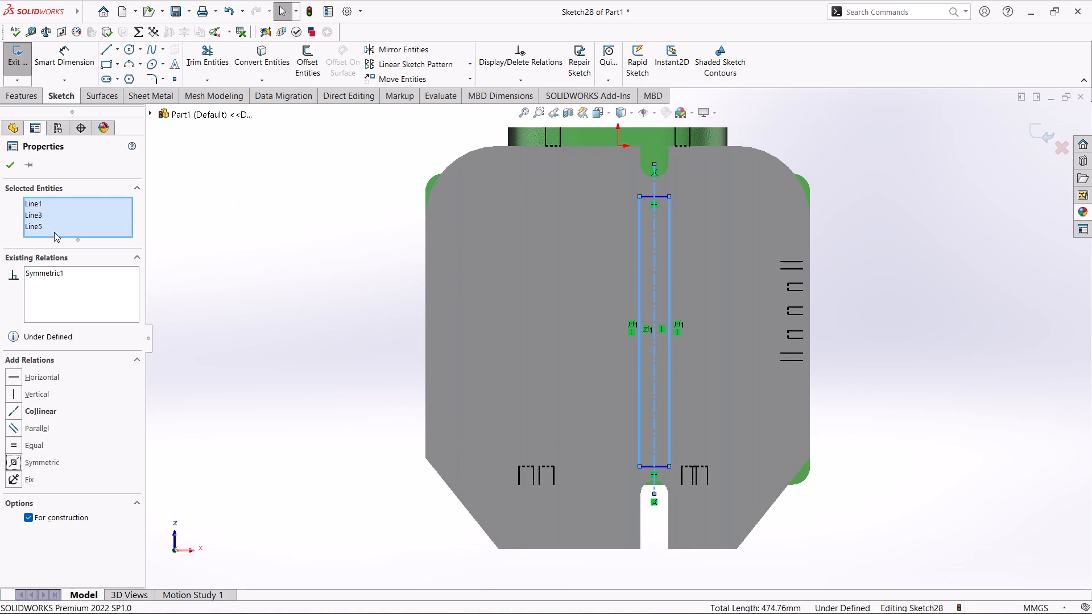
click(4, 165)
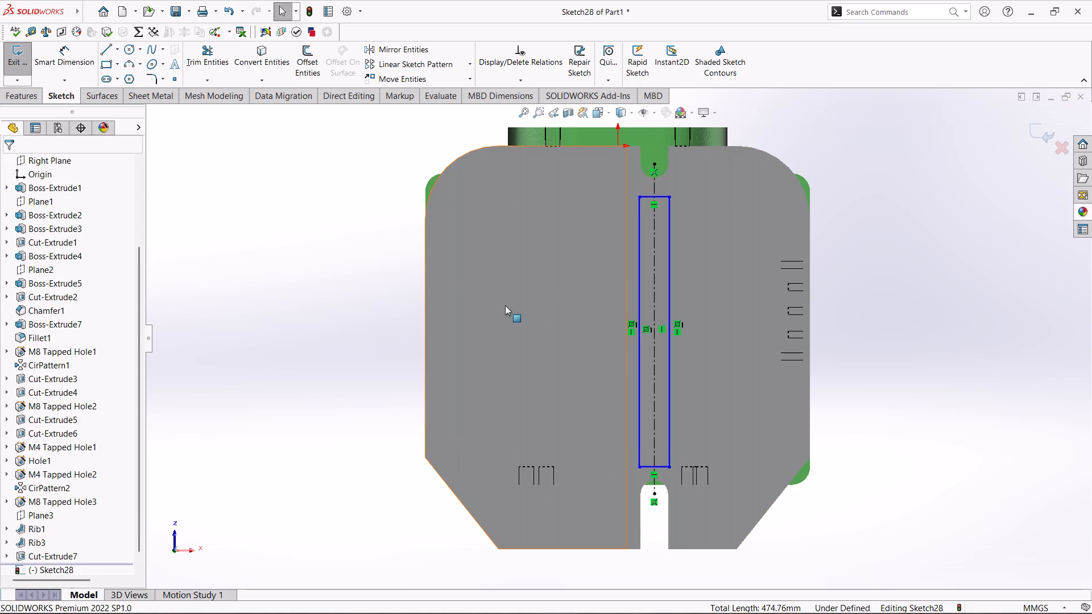
Dimension the distance between the rectangle's long sides as 22 mm.
click(57, 65)
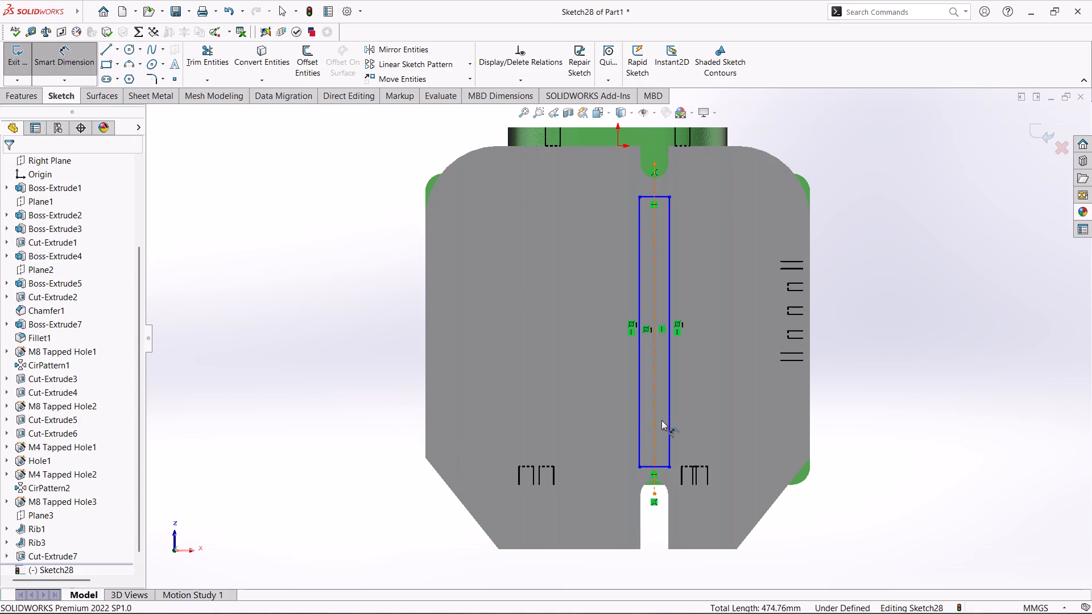
click(640, 424)
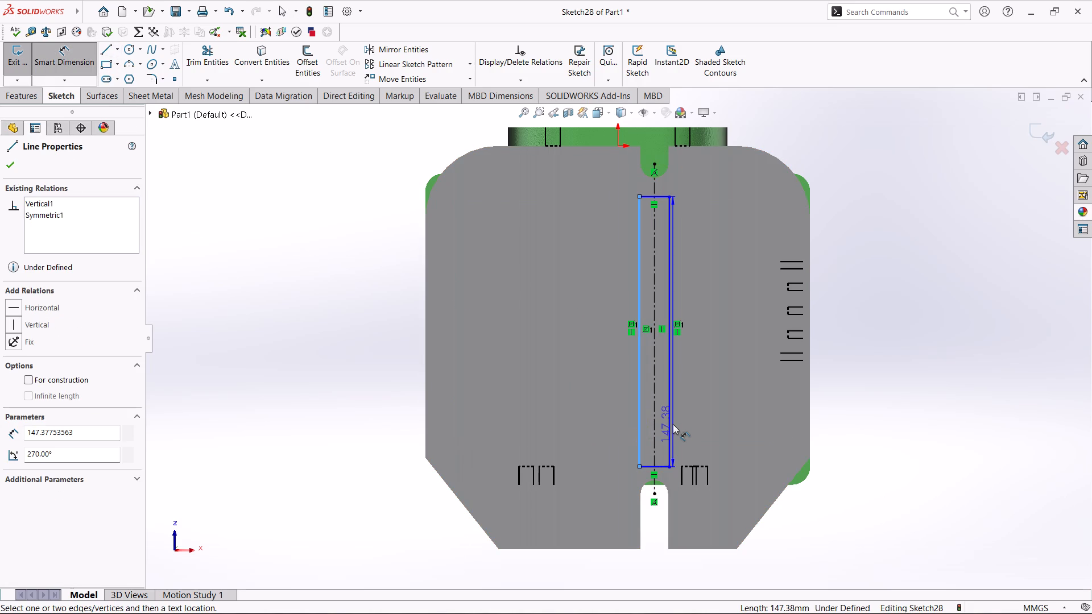
click(671, 427)
click(536, 416)
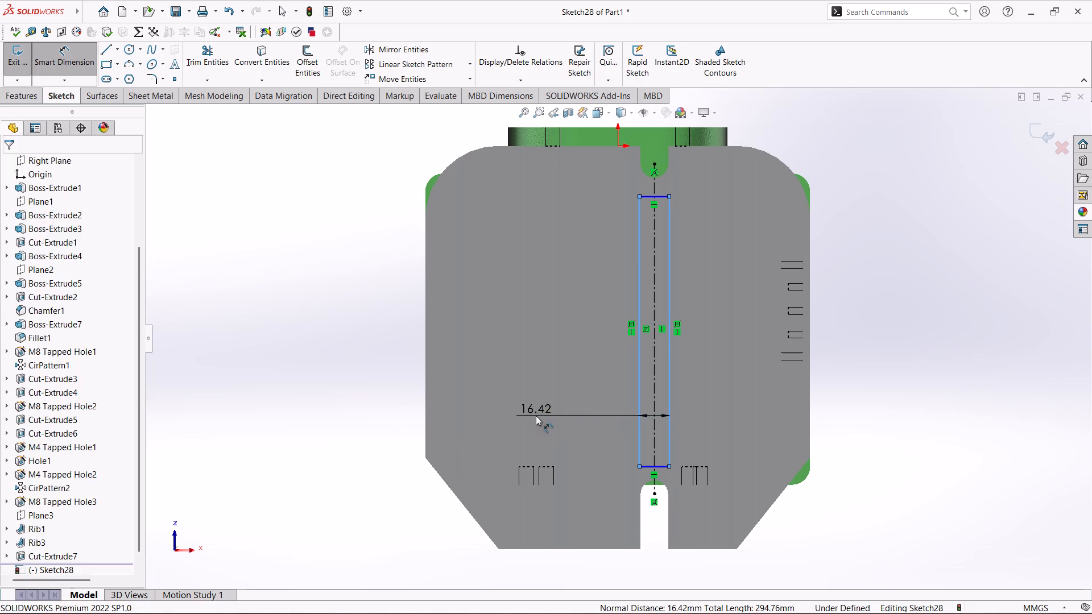
text(22)
key(Return)
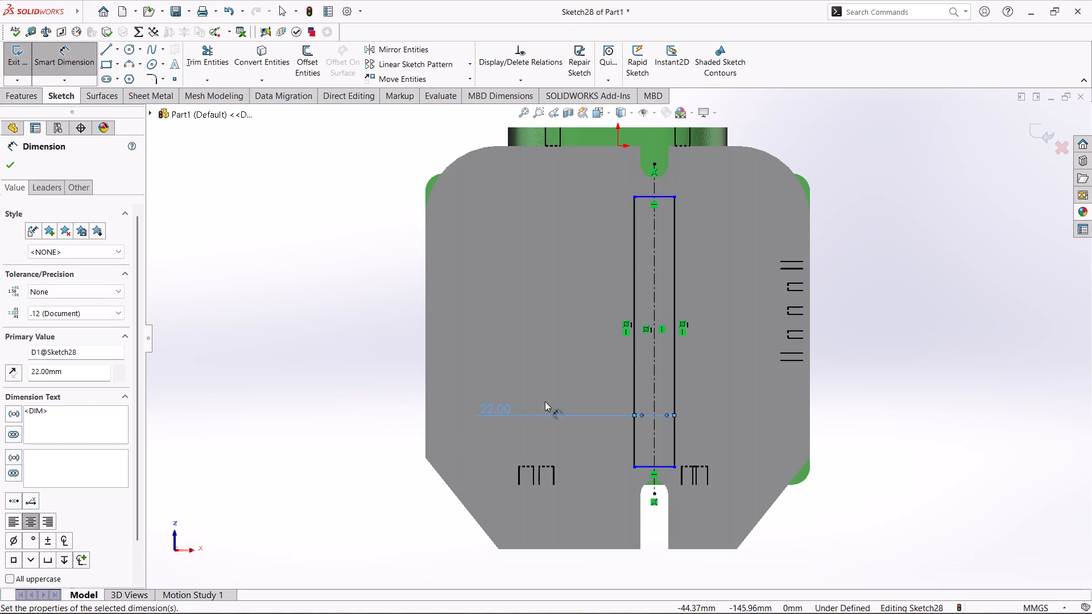
Dimension the distance between the rectangle's short sides as 150 mm.
click(667, 198)
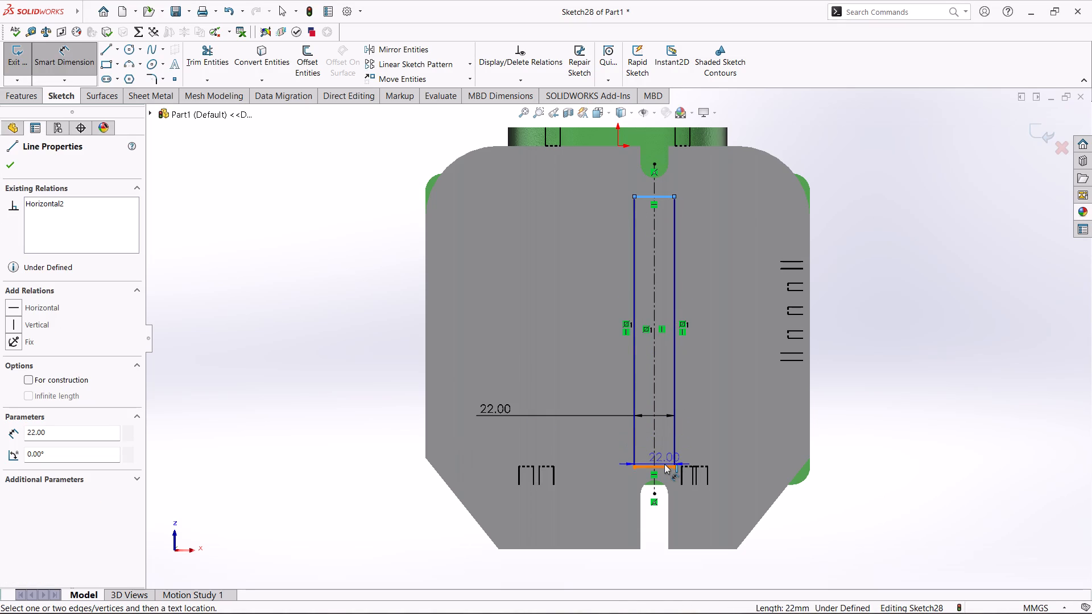
click(664, 464)
click(892, 362)
text(150)
key(Return)
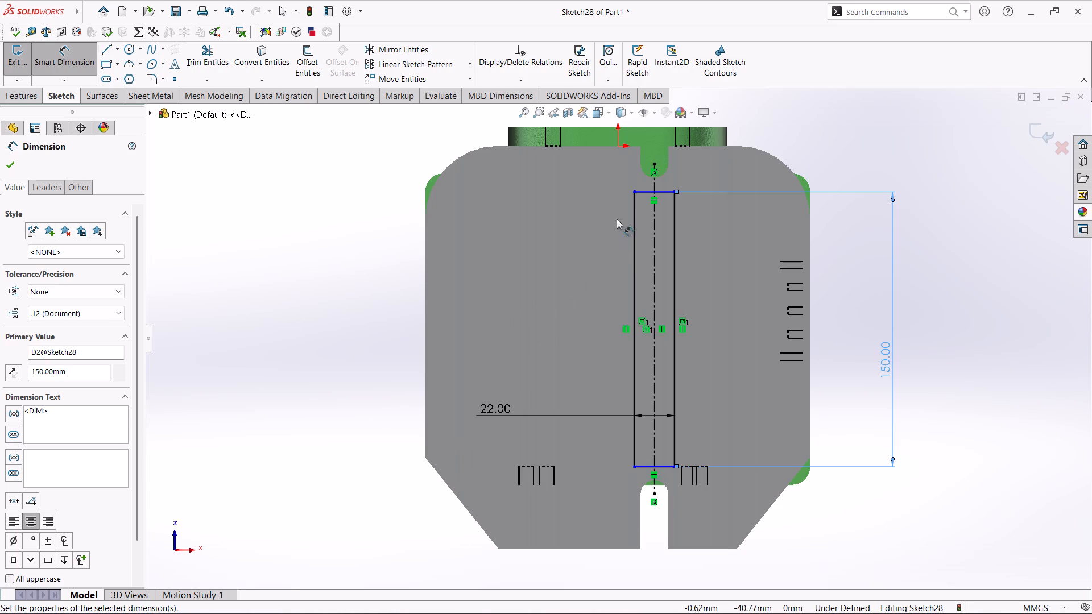
Dimension the rectangle's upper corner at 45 mm from the outer edge of the round flange.
click(638, 189)
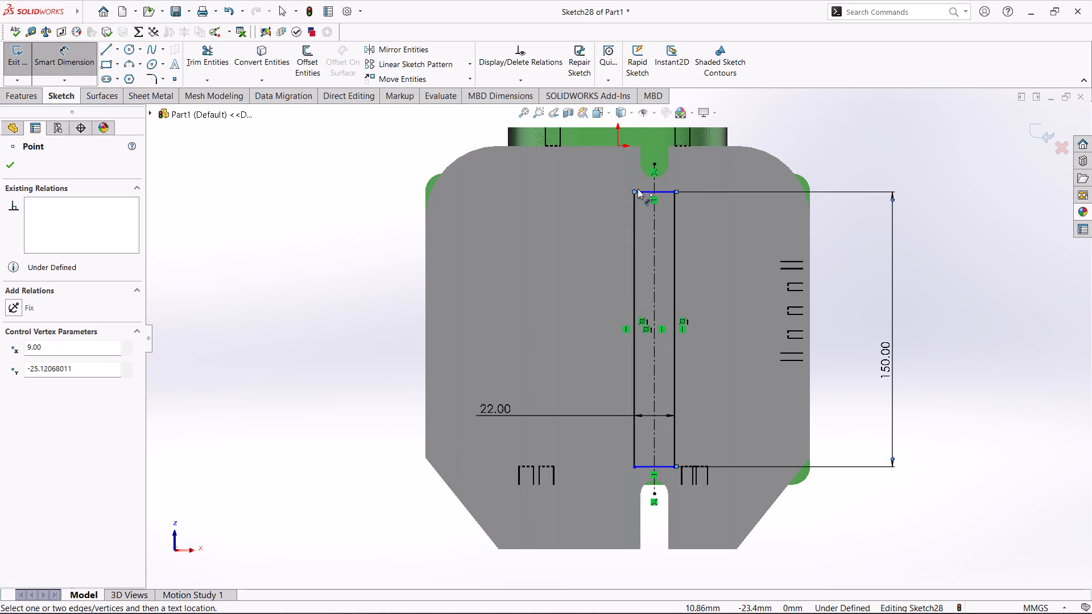
scroll(638, 189, up, 3)
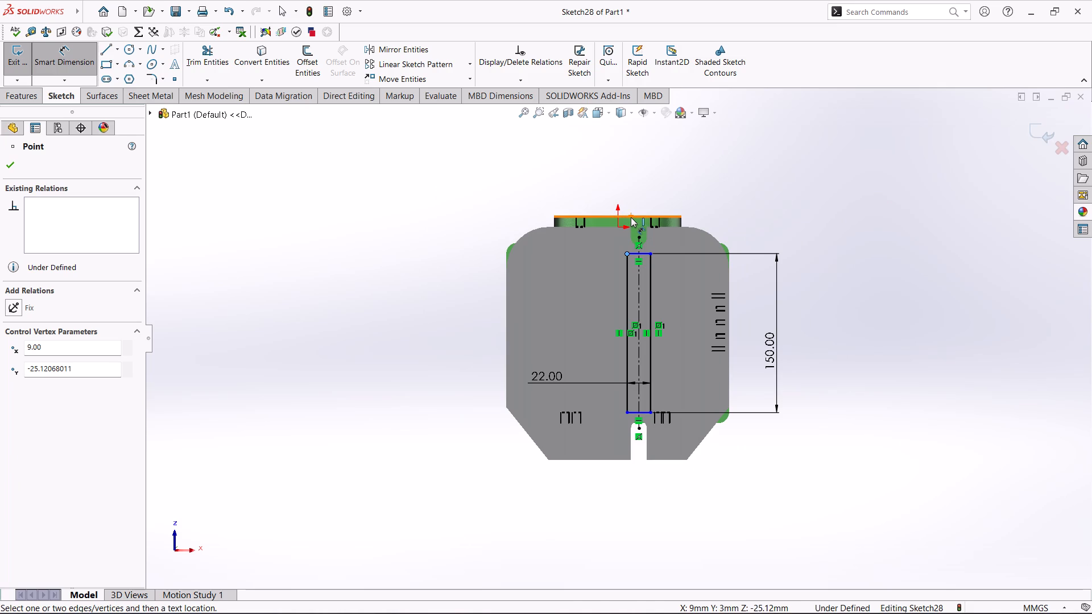
click(631, 217)
click(473, 223)
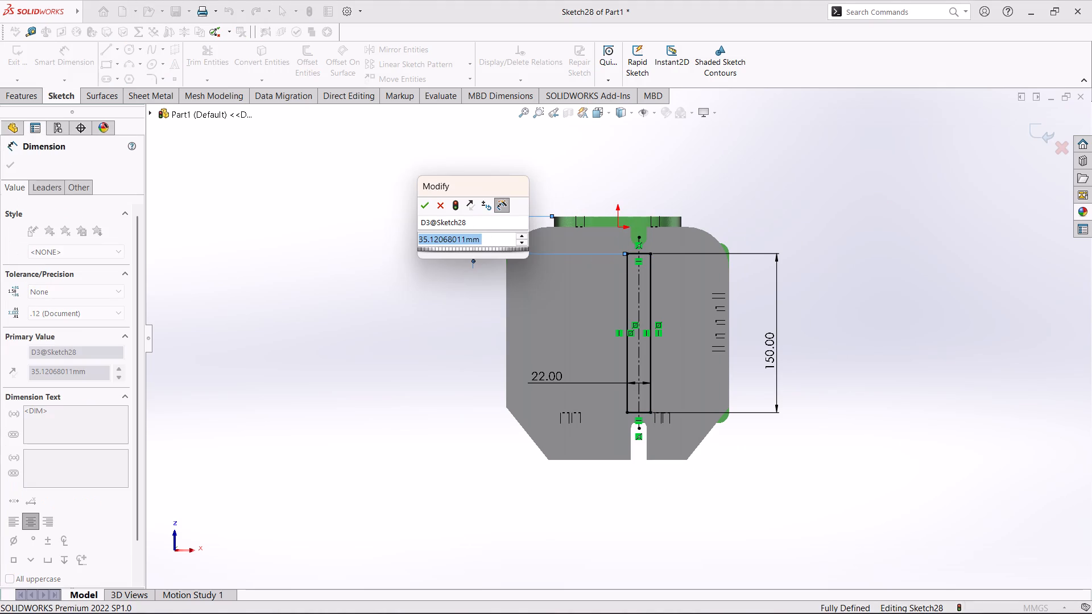
text(45)
key(Return)
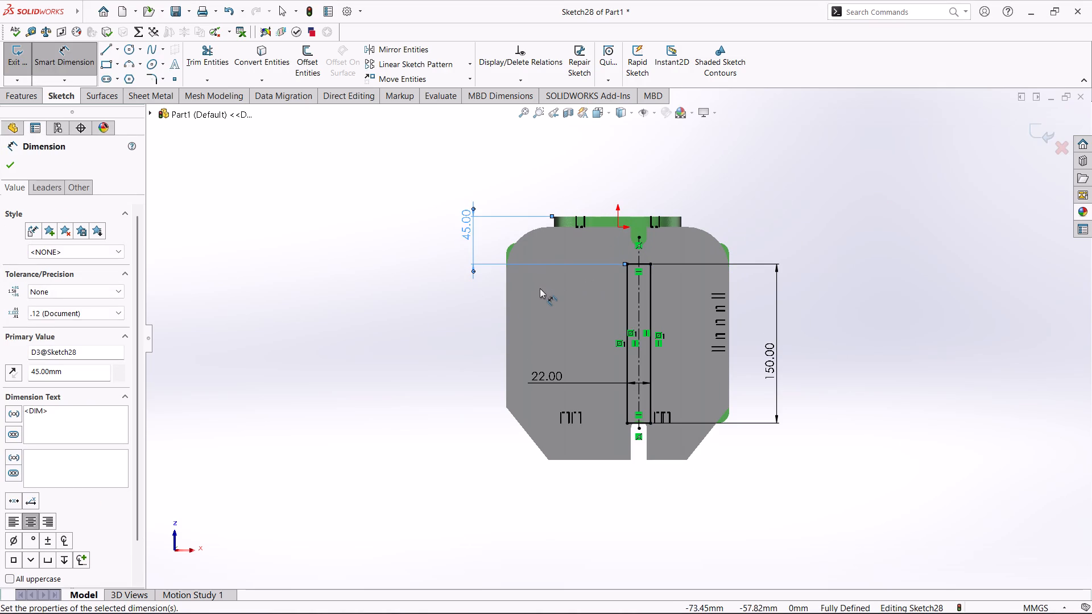
Extrude the 22 by 150 mm rectangle on the base face as a 6 mm blind boss merged with the housing.
click(25, 96)
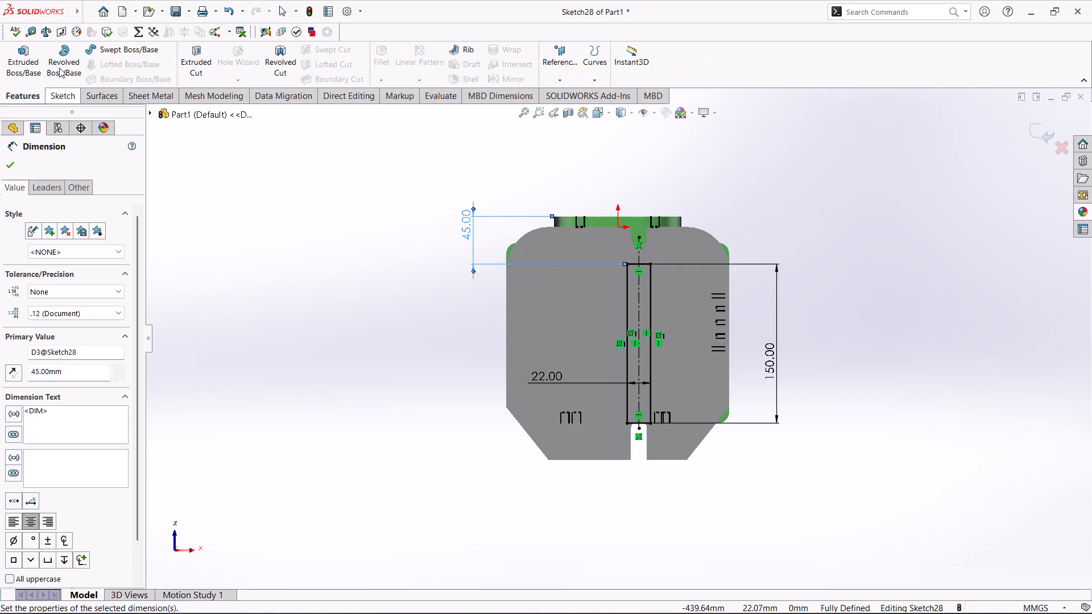
click(59, 68)
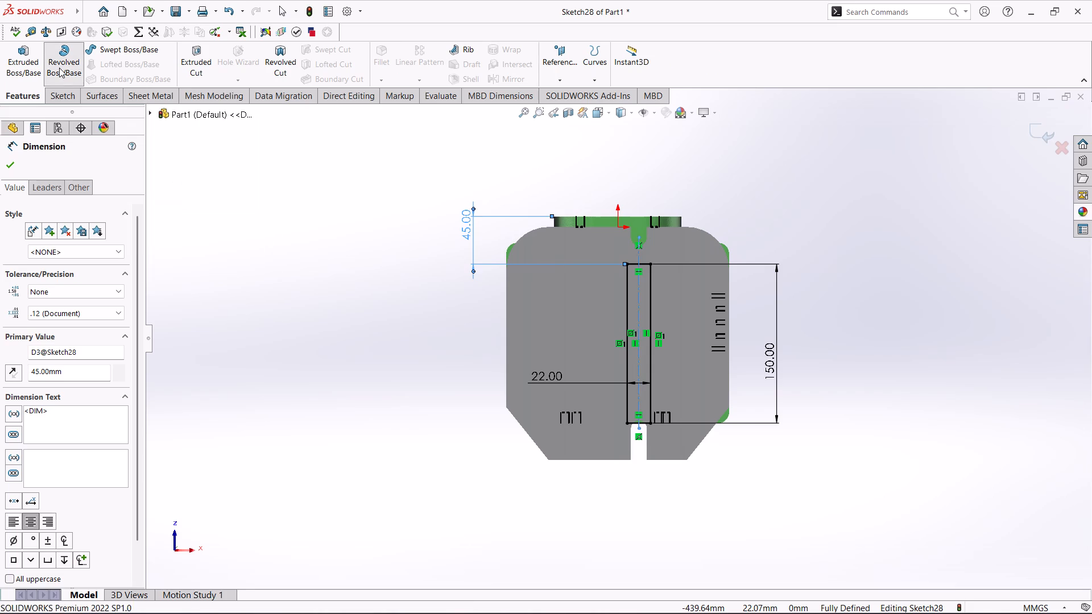
click(27, 168)
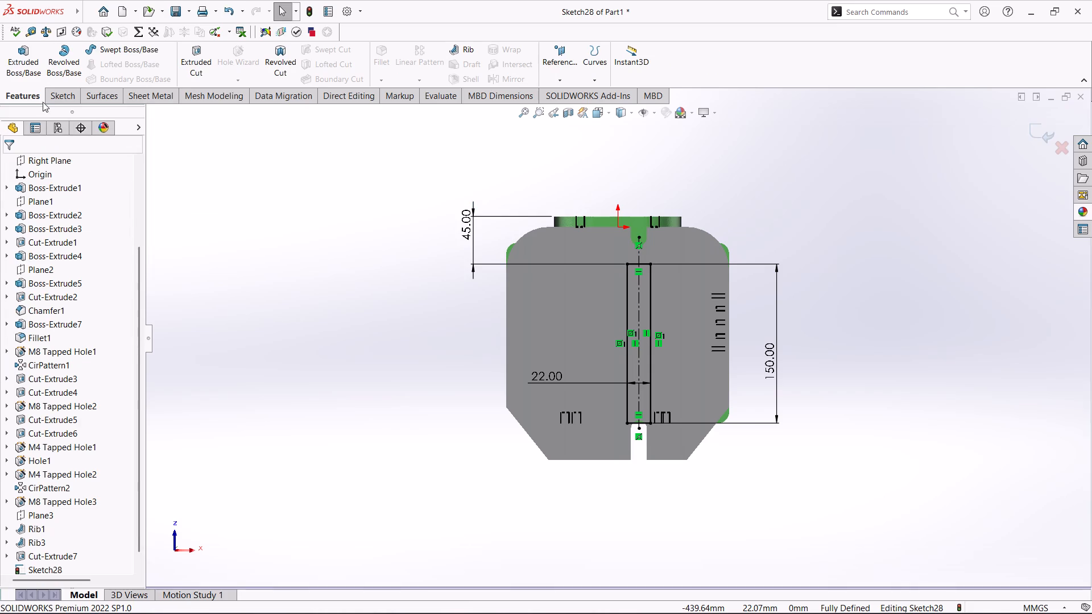
click(38, 74)
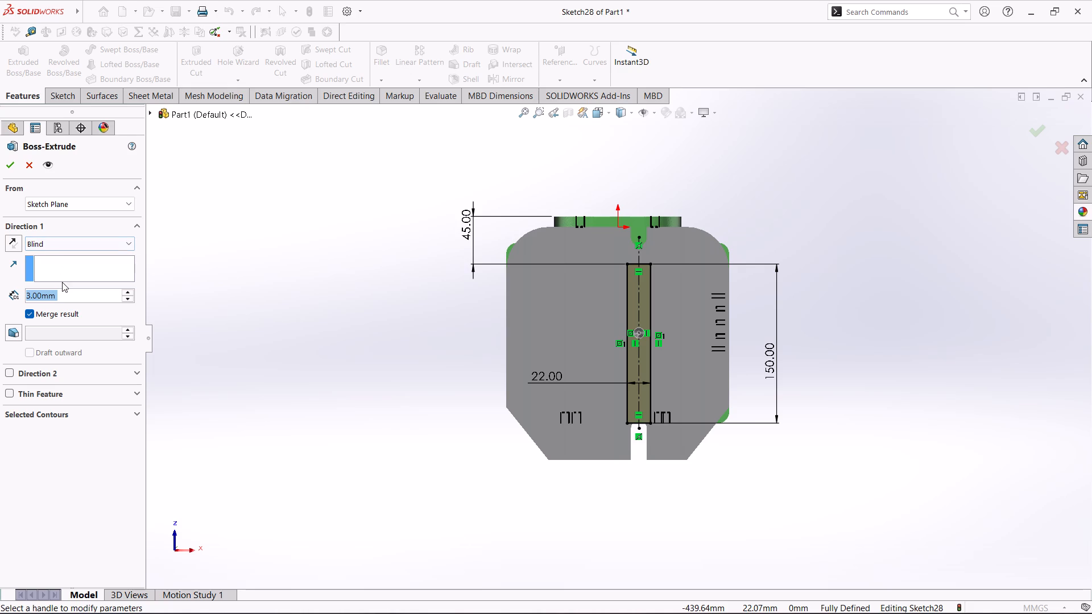
key(6)
key(Return)
scroll(64, 282, up, 1)
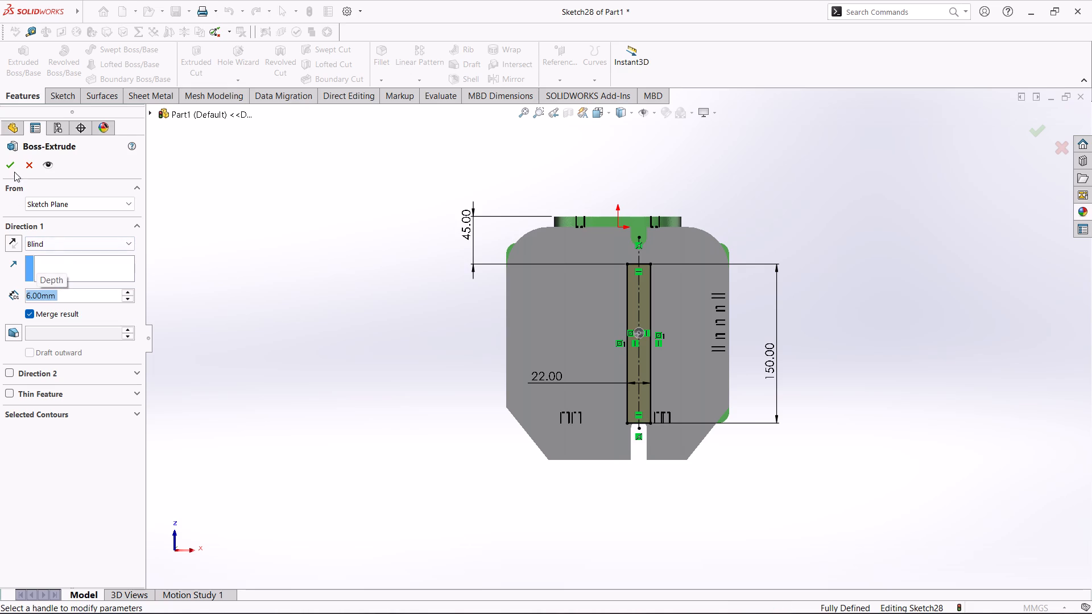
click(14, 169)
Apply the polished aluminum appearance to the base groove cut and the new rectangular boss together.
middle_drag(872, 410, 806, 467)
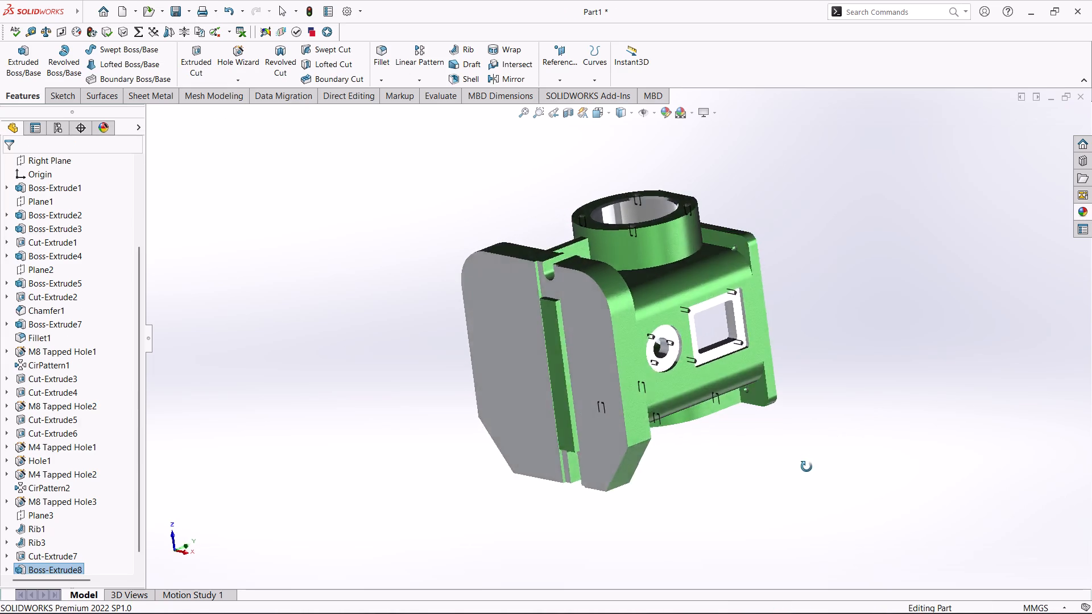
middle_drag(806, 467, 782, 493)
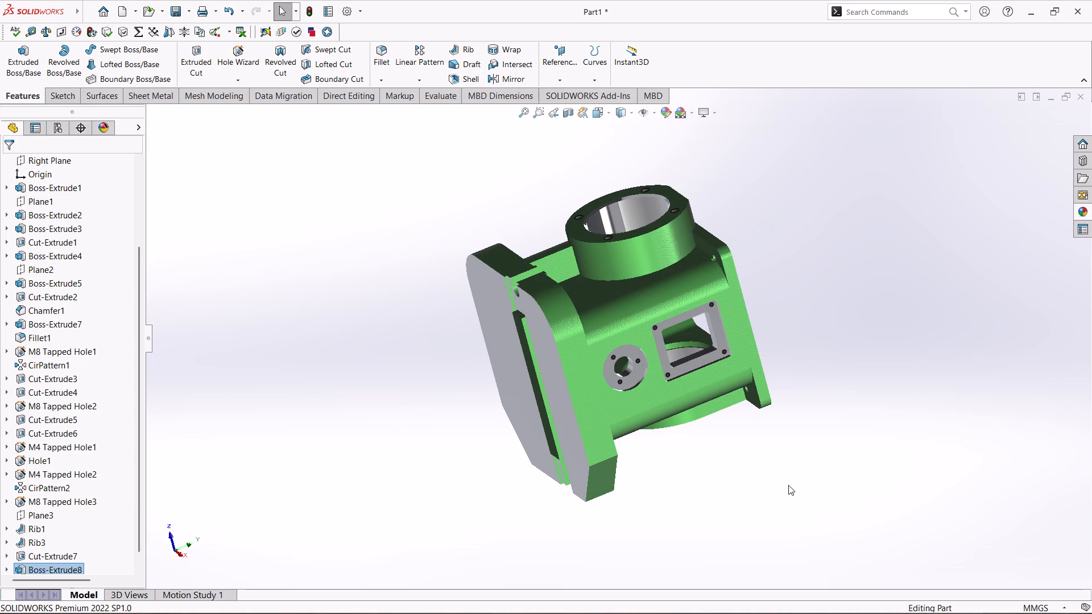
middle_drag(715, 458, 735, 461)
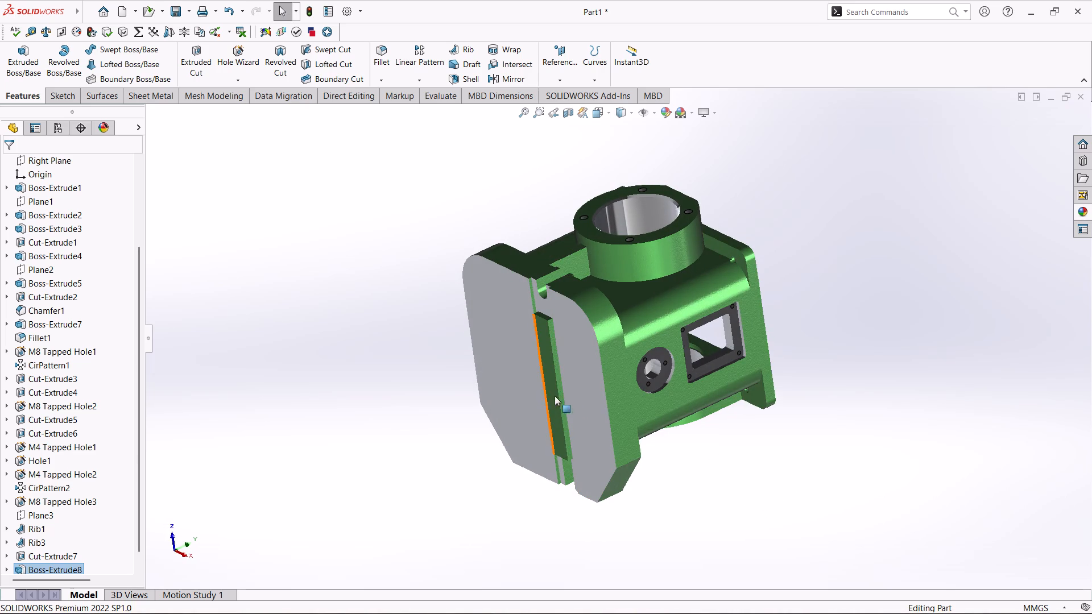
click(556, 393)
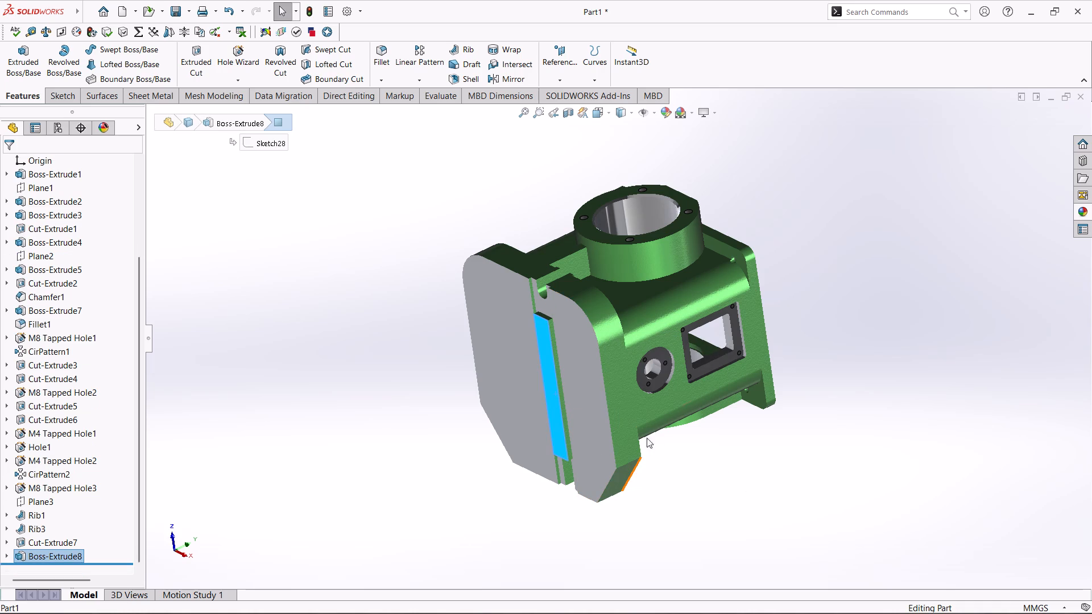
scroll(590, 420, down, 6)
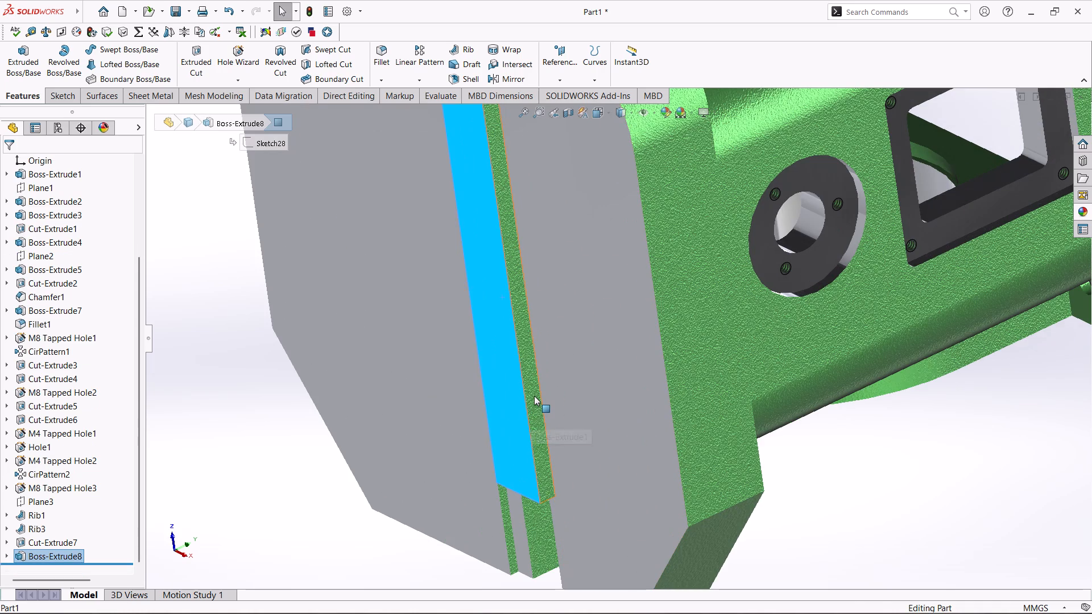
ctrl+click(534, 396)
ctrl+middle_drag(547, 376, 561, 516)
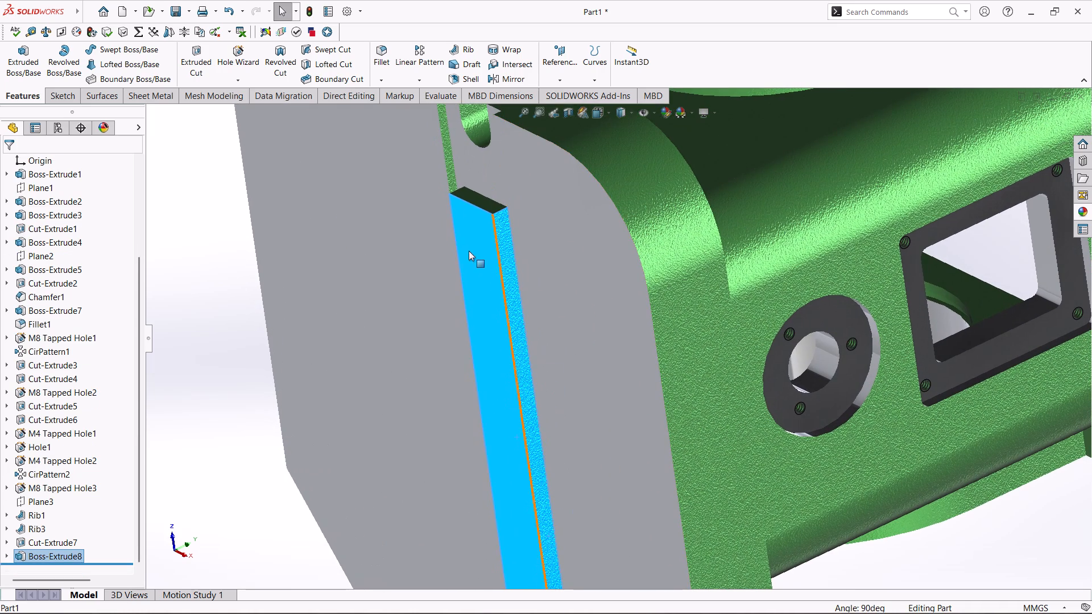
middle_drag(218, 220, 220, 318)
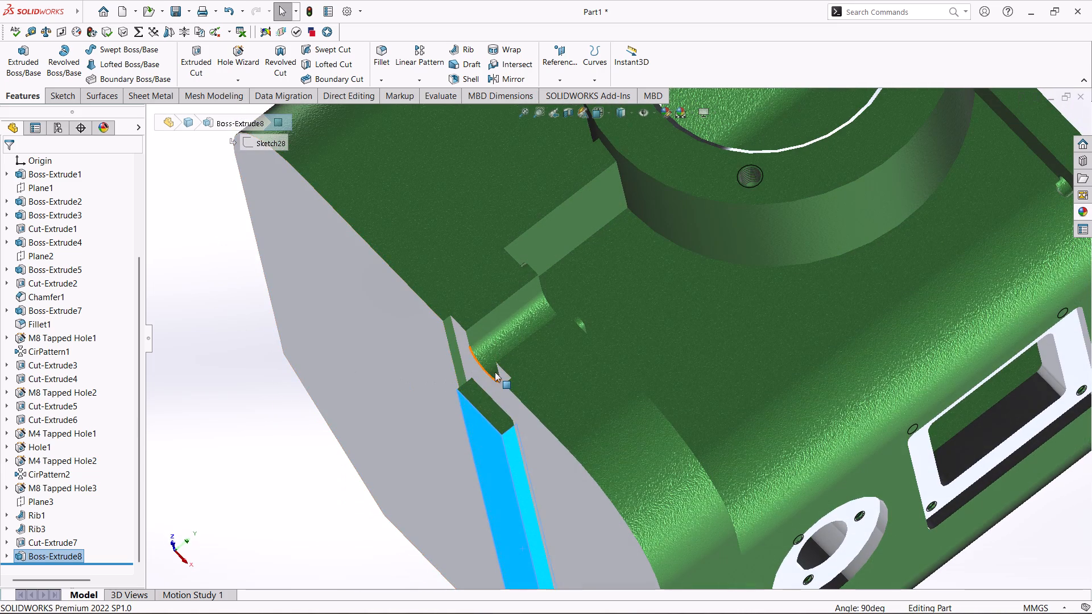
click(495, 407)
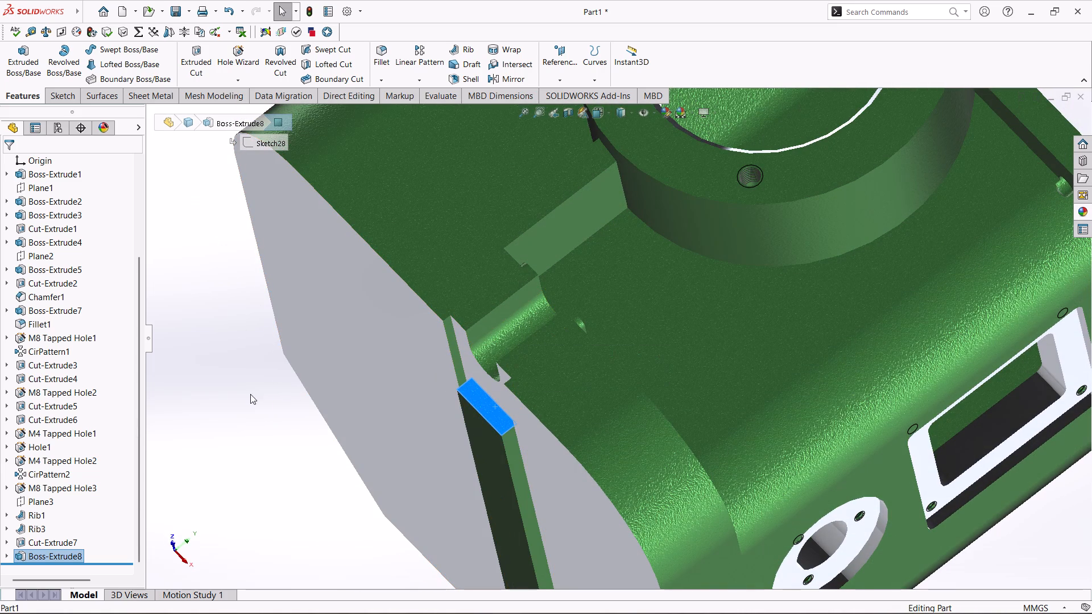
click(130, 425)
click(197, 426)
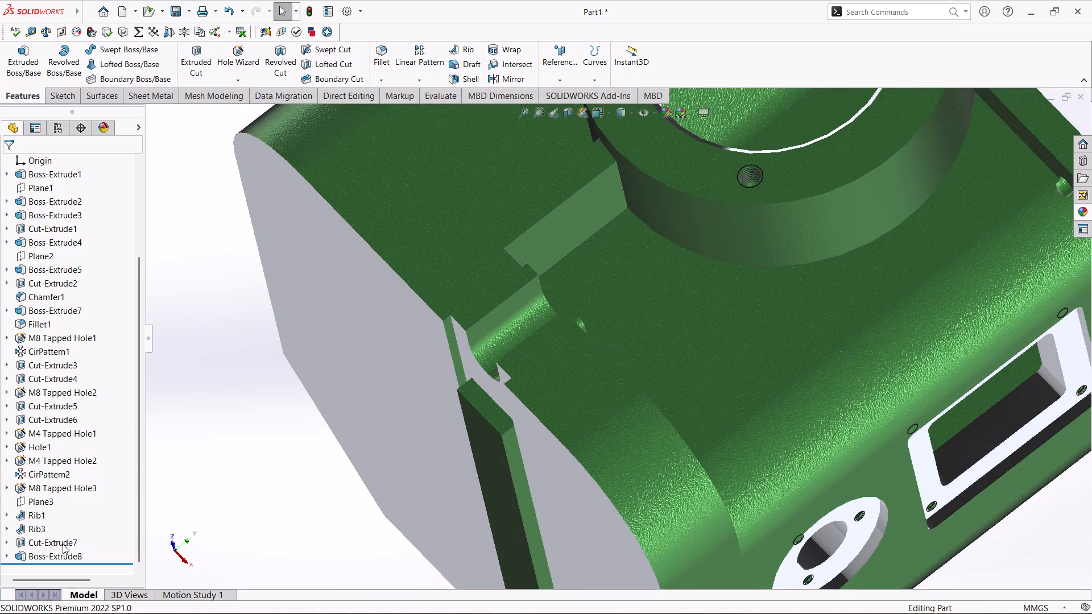
click(63, 544)
ctrl+click(55, 553)
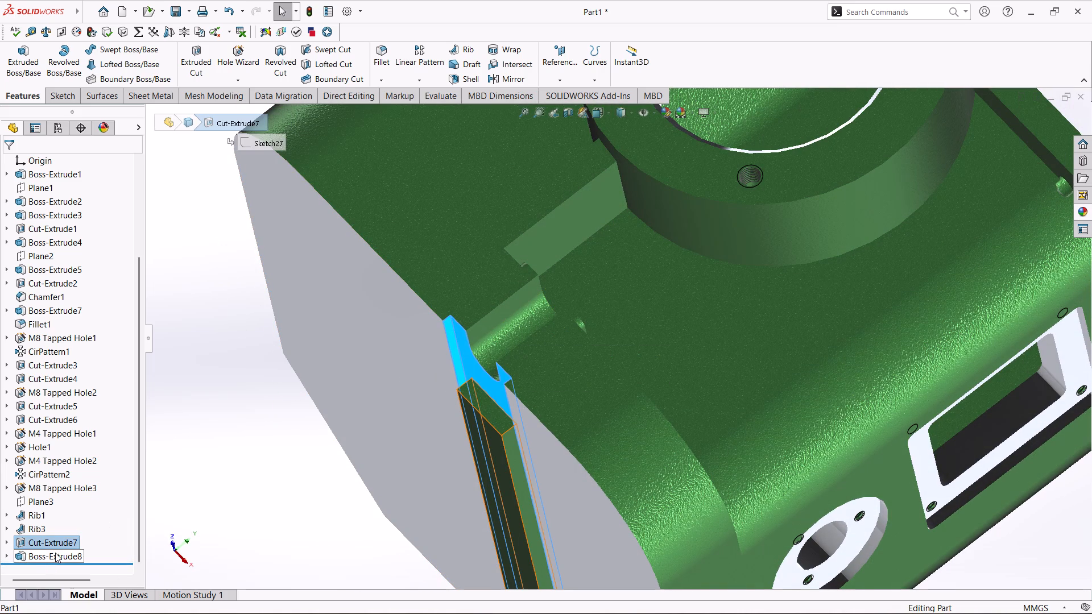
click(1077, 211)
click(756, 507)
double_click(669, 316)
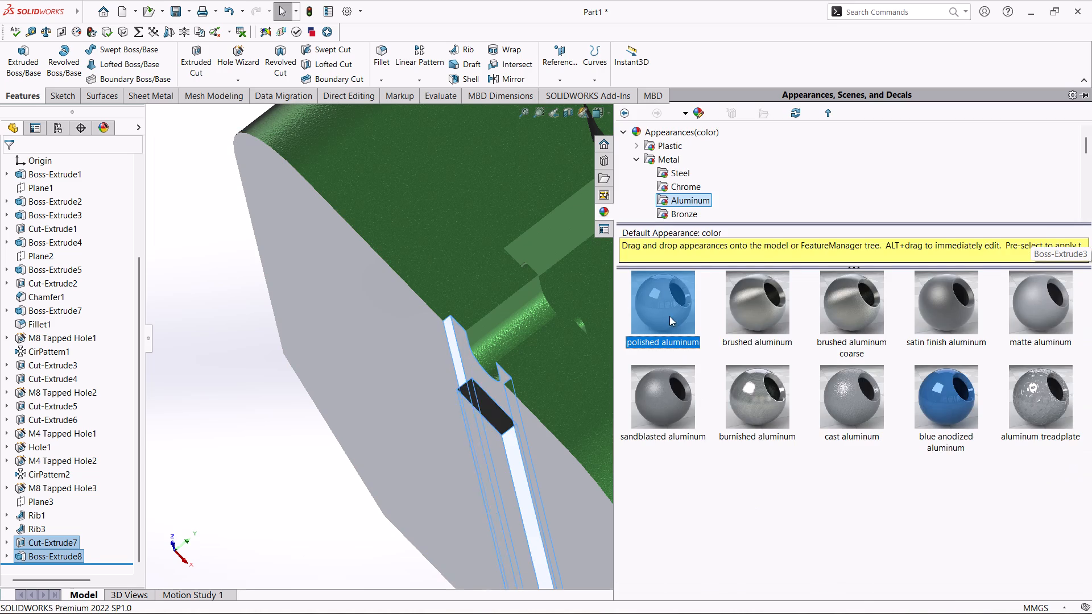
scroll(286, 474, up, 4)
click(325, 466)
scroll(379, 471, up, 1)
Examine the housing from several sides, checking where the end of the rectangular boss meets the rounded end of the U-shaped slot.
middle_drag(379, 471, 395, 479)
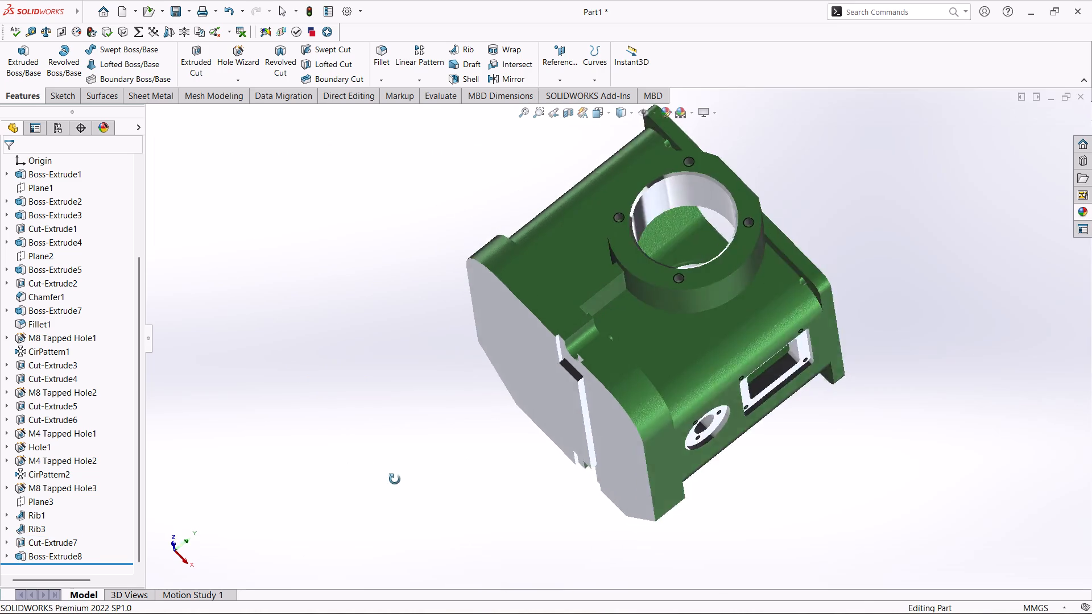
middle_drag(395, 479, 491, 447)
click(899, 466)
middle_drag(911, 448, 867, 461)
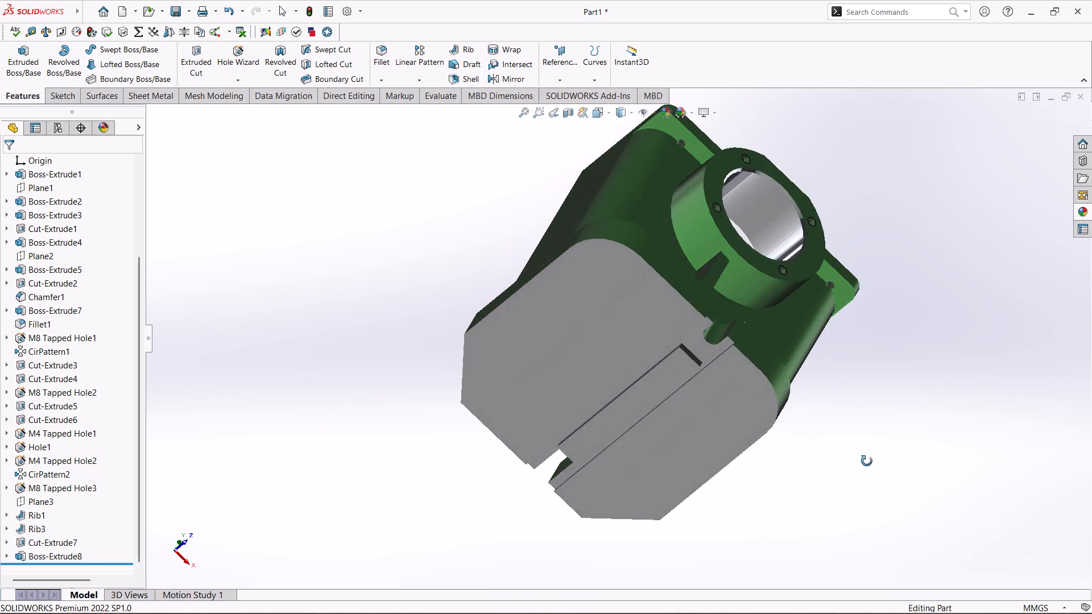
middle_drag(867, 461, 816, 517)
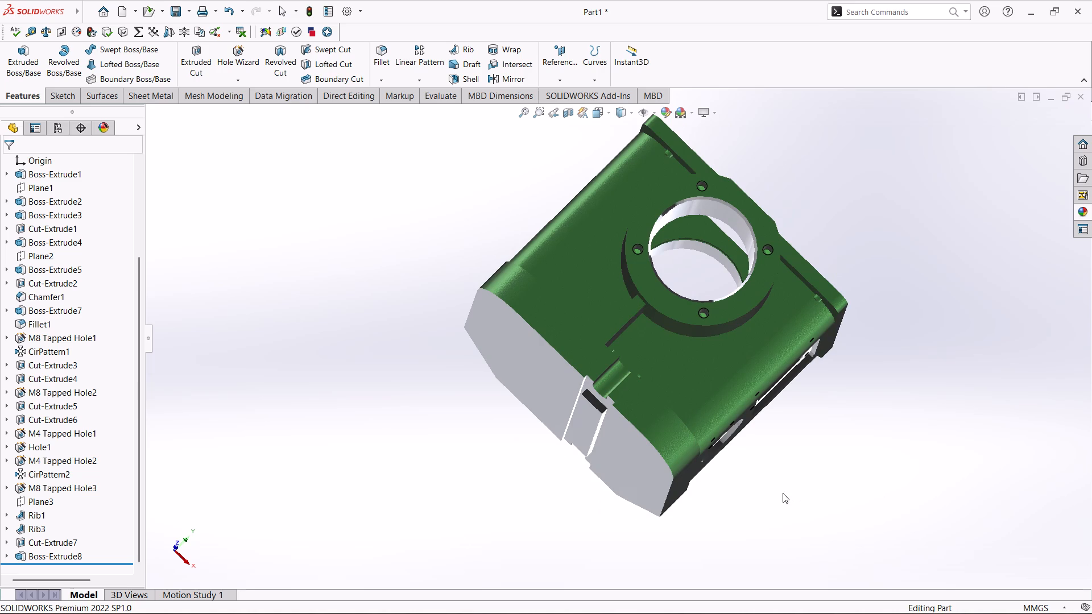
scroll(802, 435, down, 1)
middle_drag(891, 476, 779, 517)
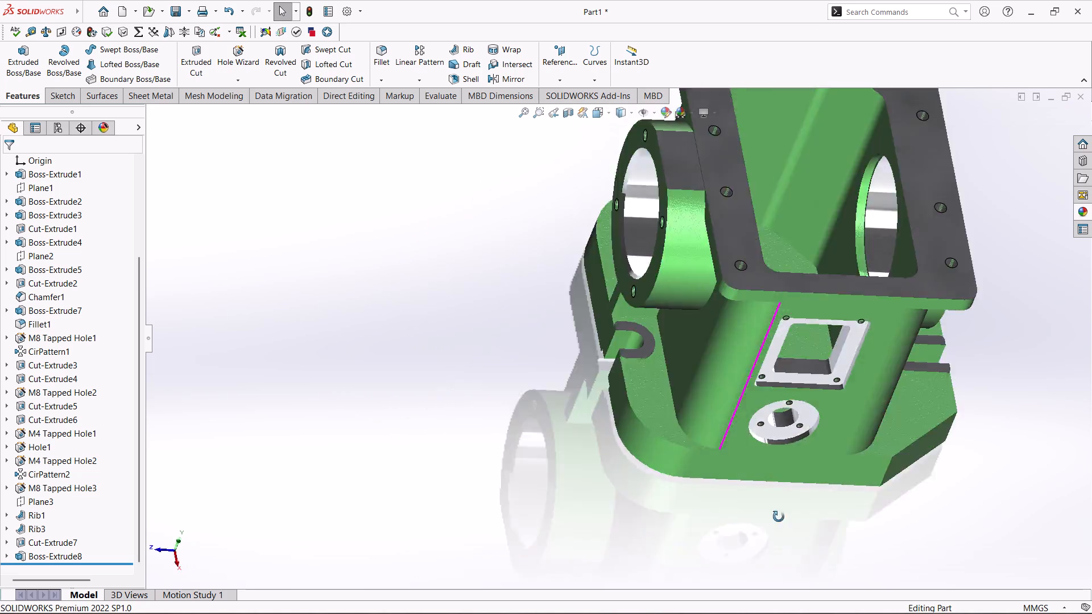
middle_drag(779, 517, 768, 567)
middle_drag(584, 338, 585, 344)
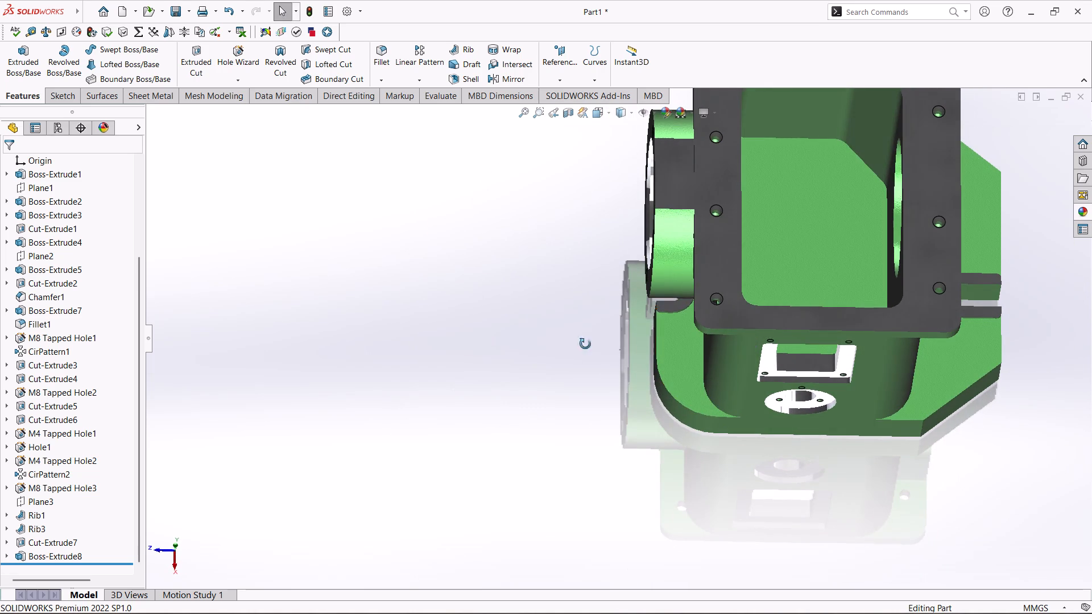
middle_drag(585, 344, 557, 399)
scroll(1002, 293, down, 6)
scroll(679, 313, down, 1)
middle_drag(673, 320, 694, 331)
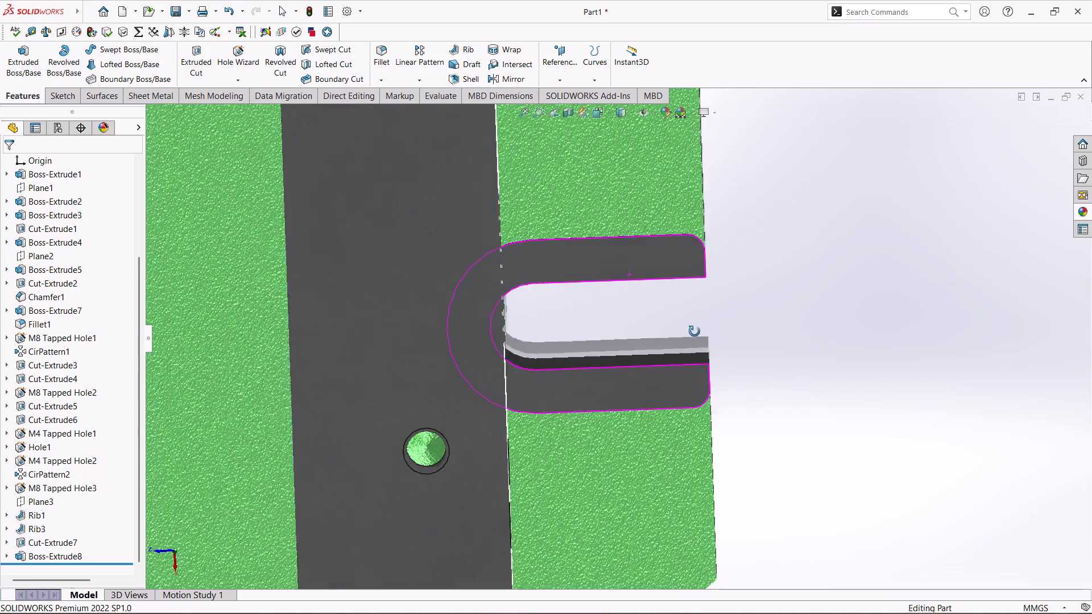
middle_drag(694, 331, 685, 334)
scroll(556, 328, down, 5)
click(521, 316)
click(512, 314)
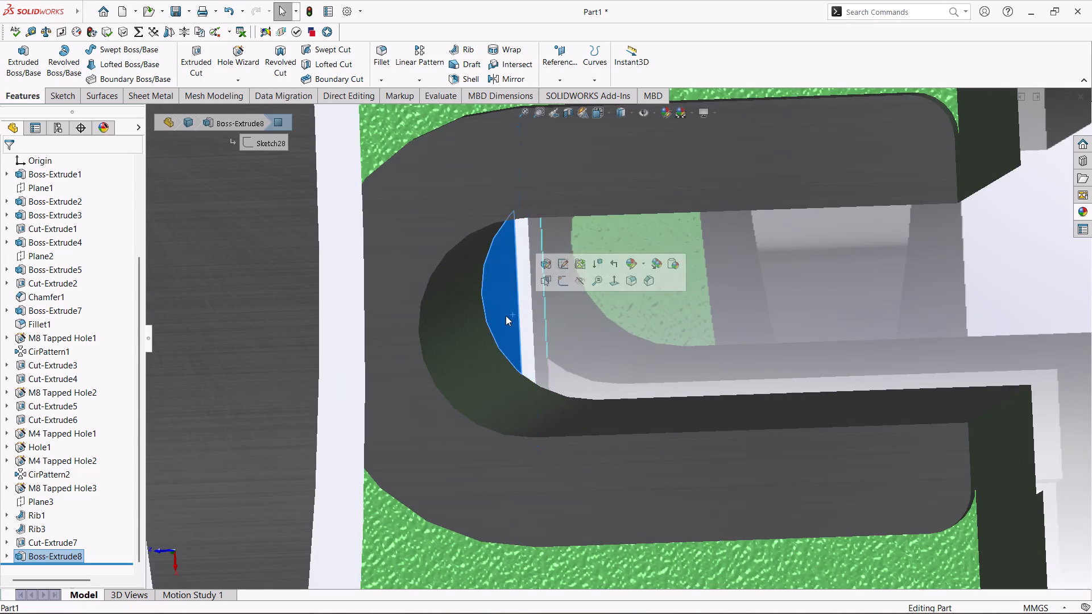
click(598, 346)
click(497, 313)
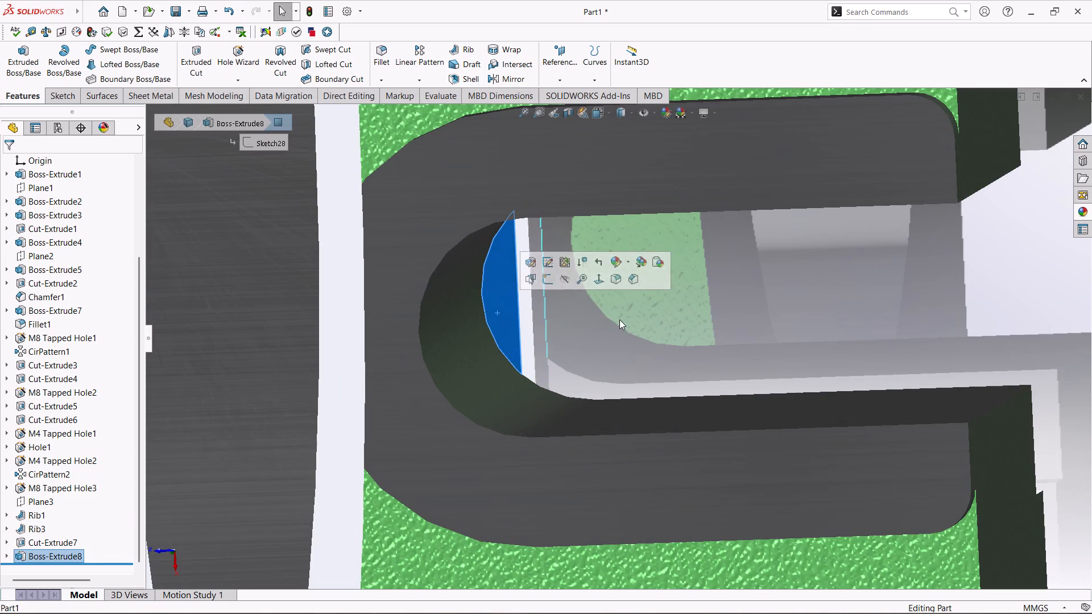
click(621, 320)
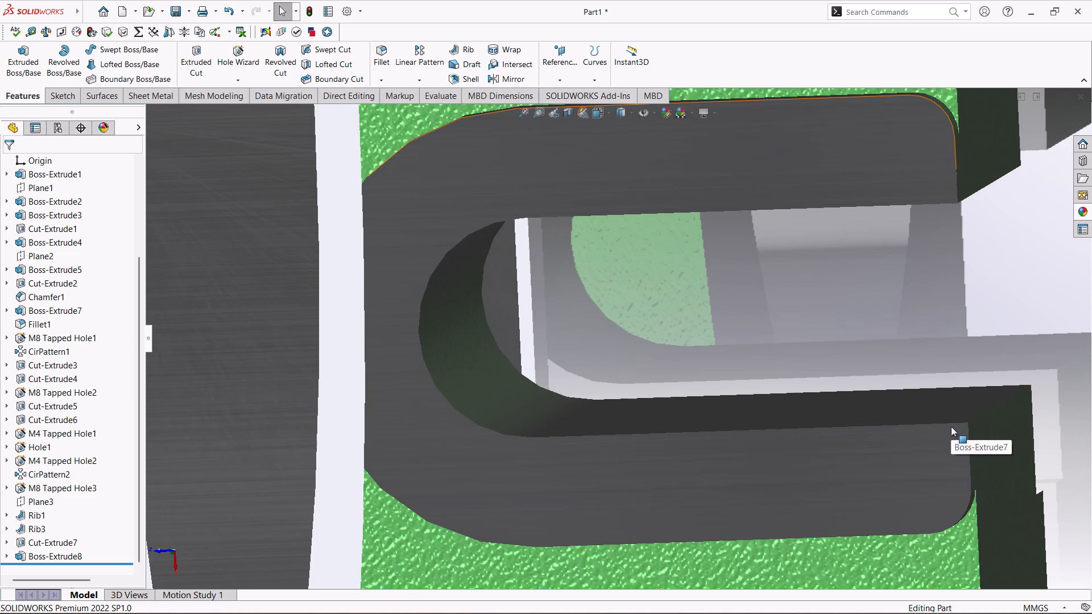
scroll(753, 398, up, 10)
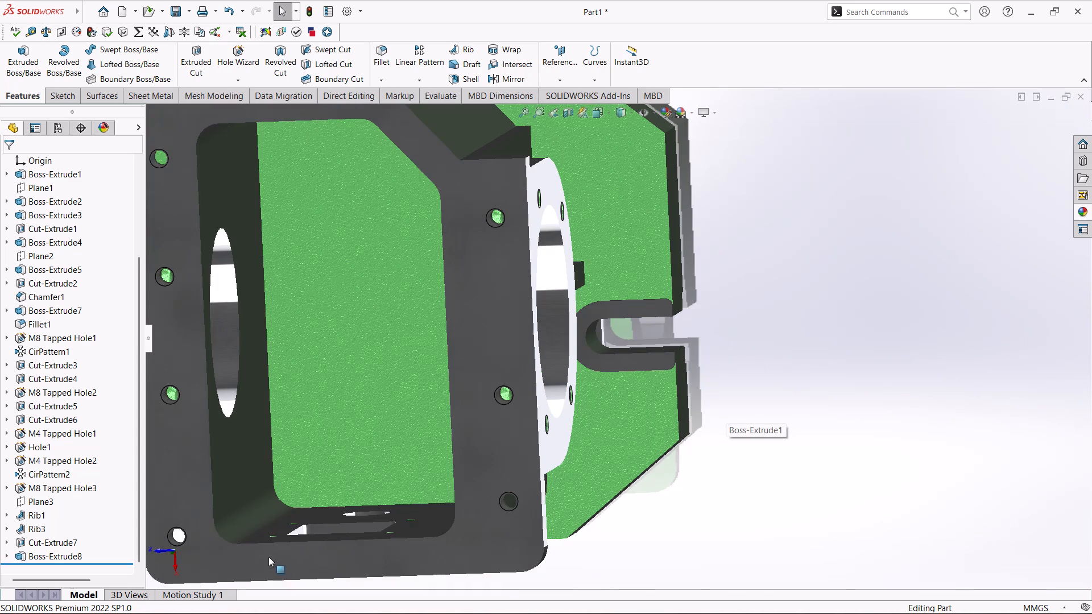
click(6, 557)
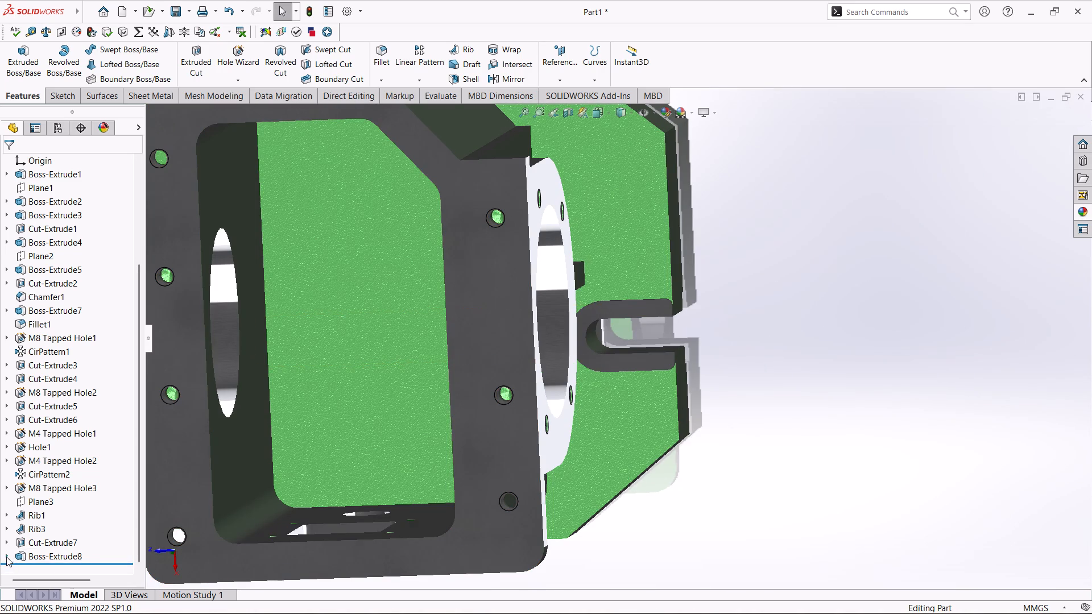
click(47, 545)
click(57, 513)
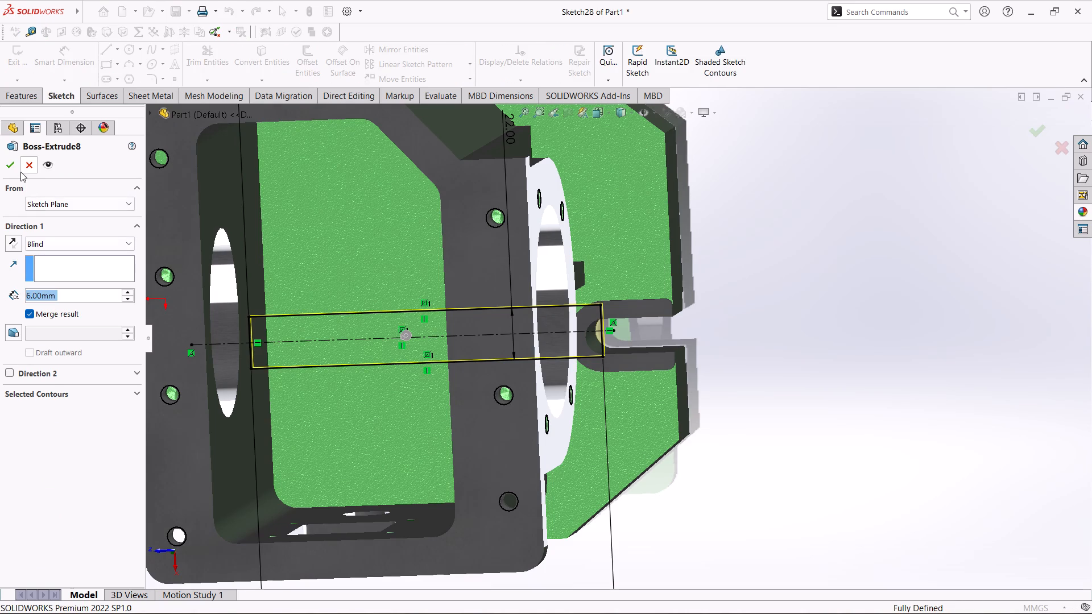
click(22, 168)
Edit the rectangular boss's sketch and set the distance from the round flange's outer edge to the rectangle's upper corner to 35 mm.
click(58, 553)
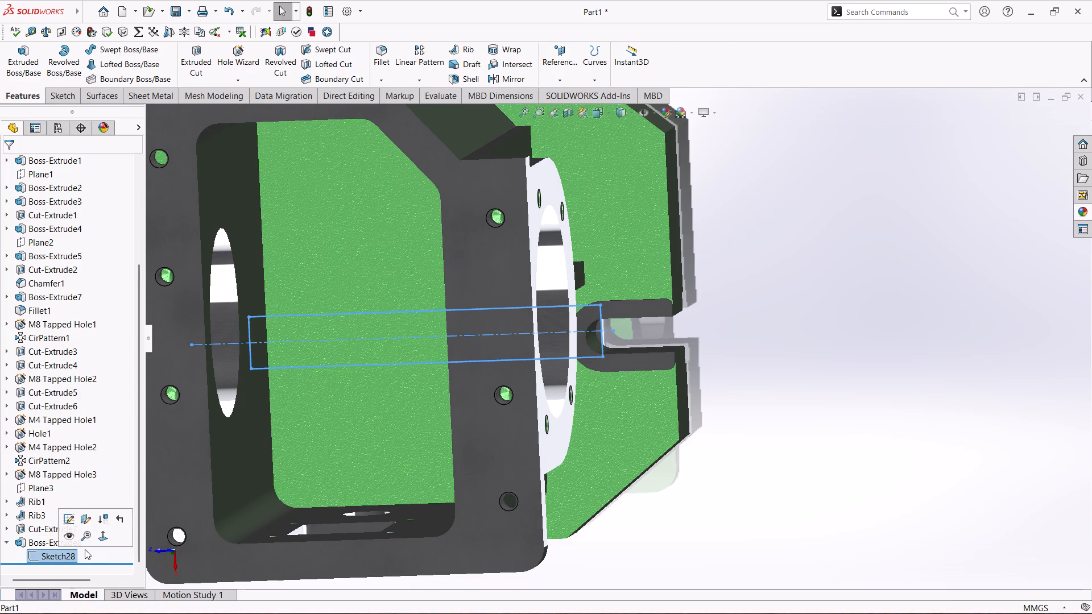
click(62, 559)
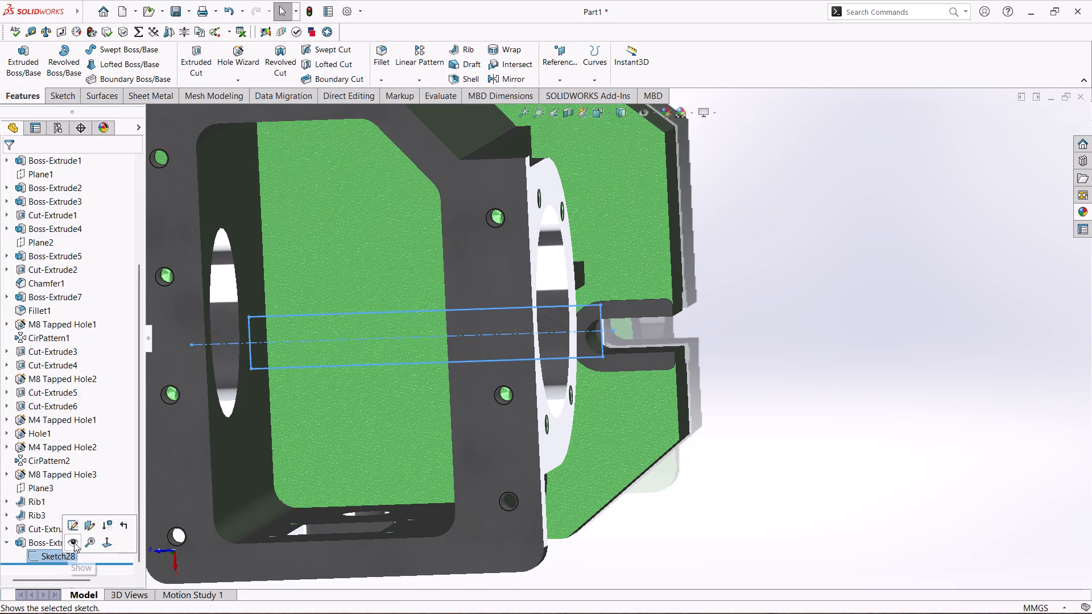
click(69, 579)
click(67, 554)
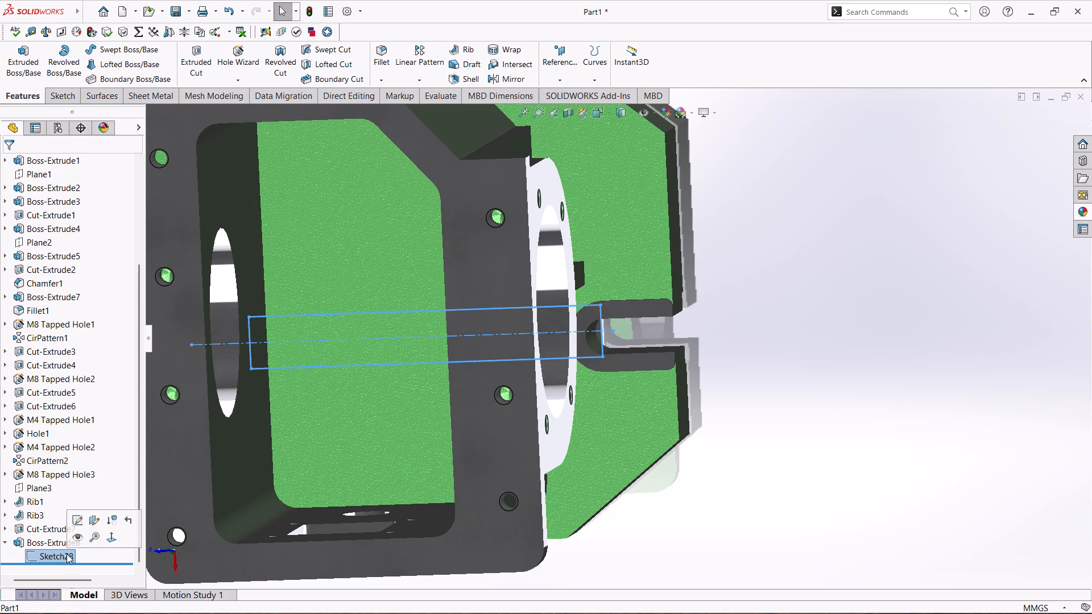
click(77, 520)
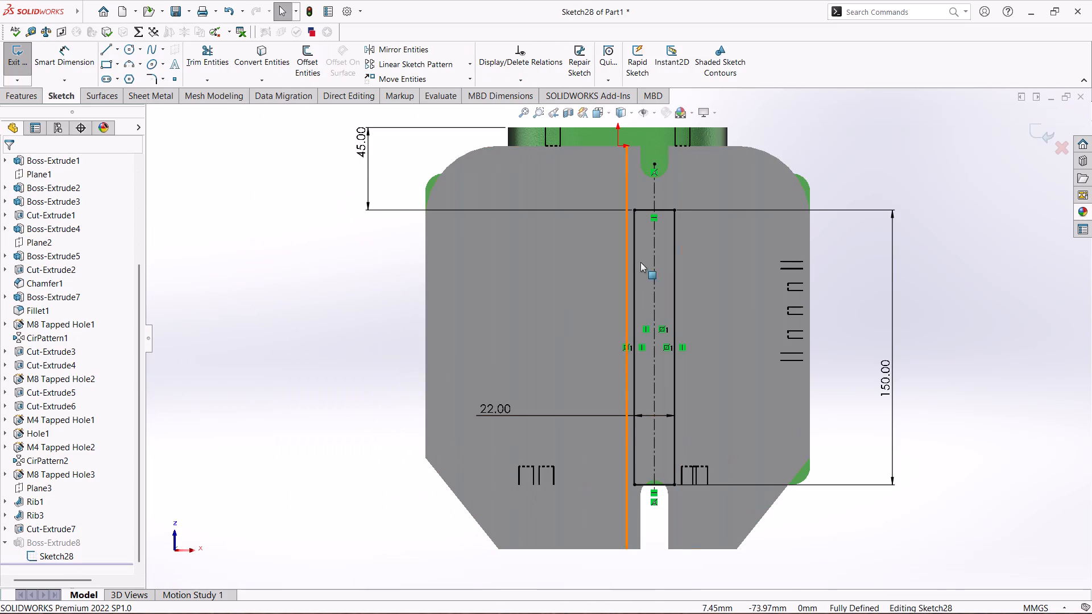
double_click(365, 147)
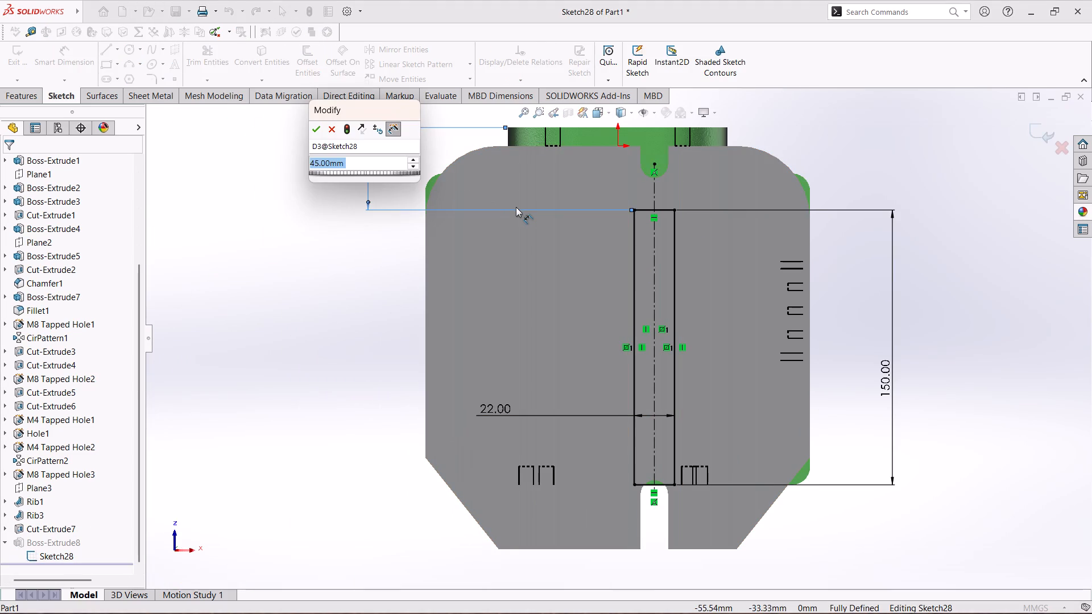
text(35)
key(Return)
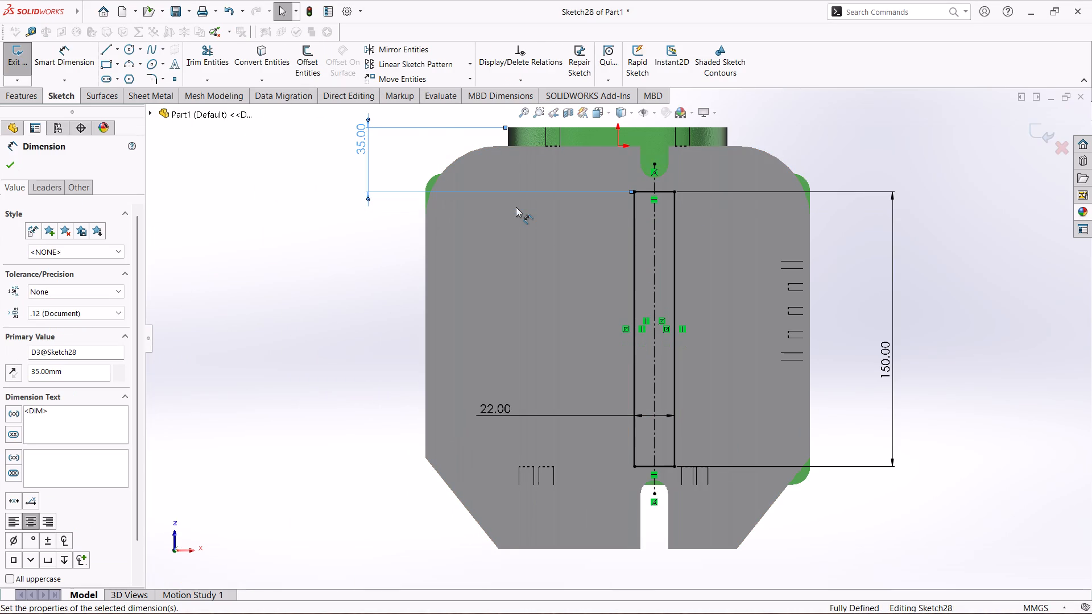
click(6, 160)
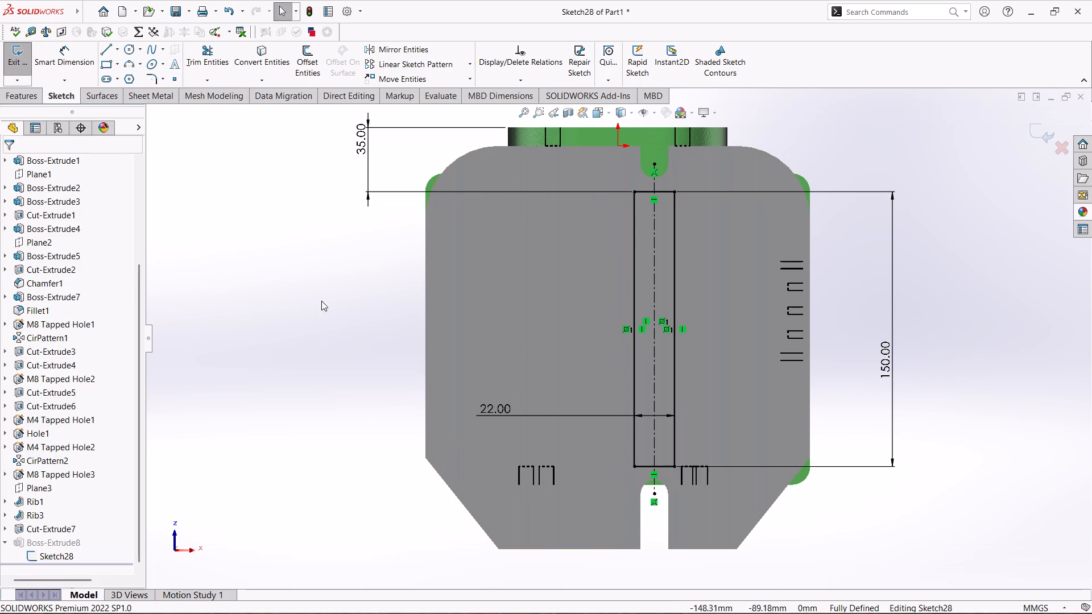
Finish the rectangular boss's sketch edit and rebuild the part.
click(18, 59)
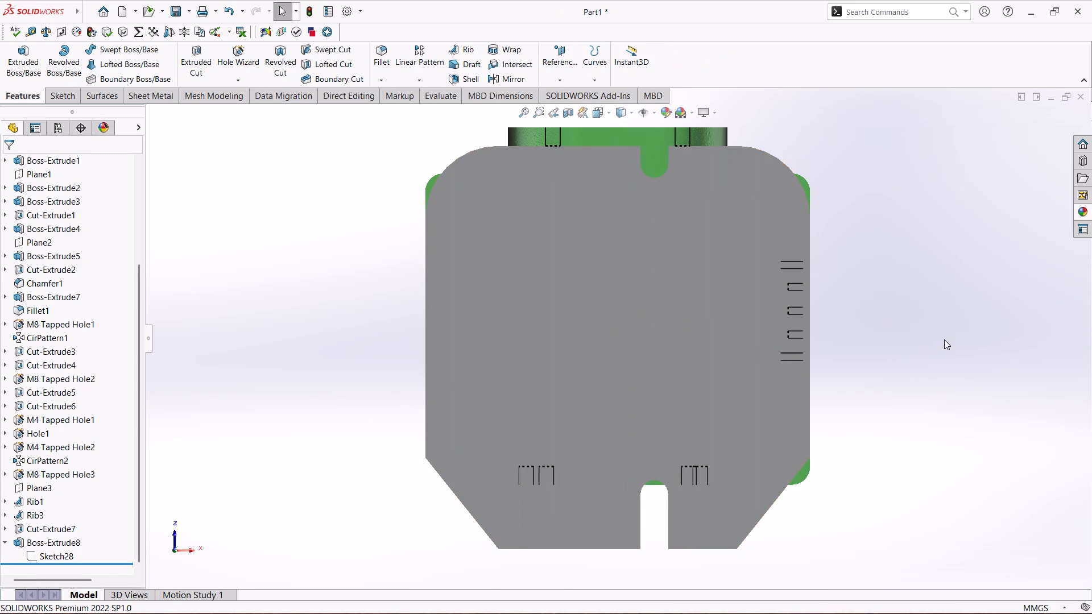
Examine the housing around the U-shaped slot, checking the slot's rounded end against the repositioned rectangular boss.
middle_drag(944, 339, 729, 445)
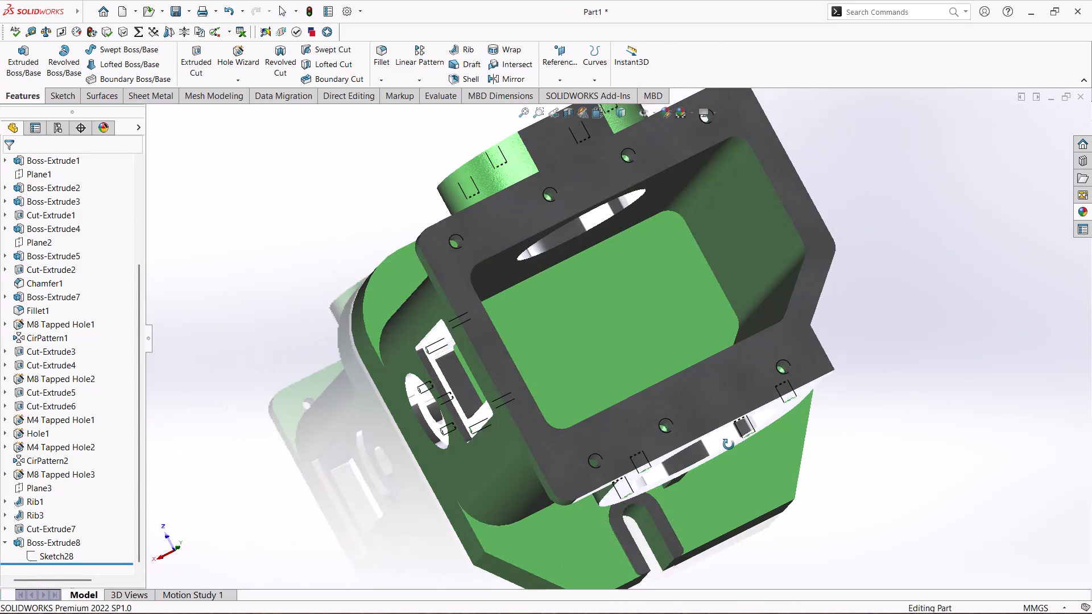
middle_drag(729, 445, 728, 452)
middle_drag(1019, 450, 1001, 466)
scroll(734, 477, down, 6)
scroll(618, 401, down, 2)
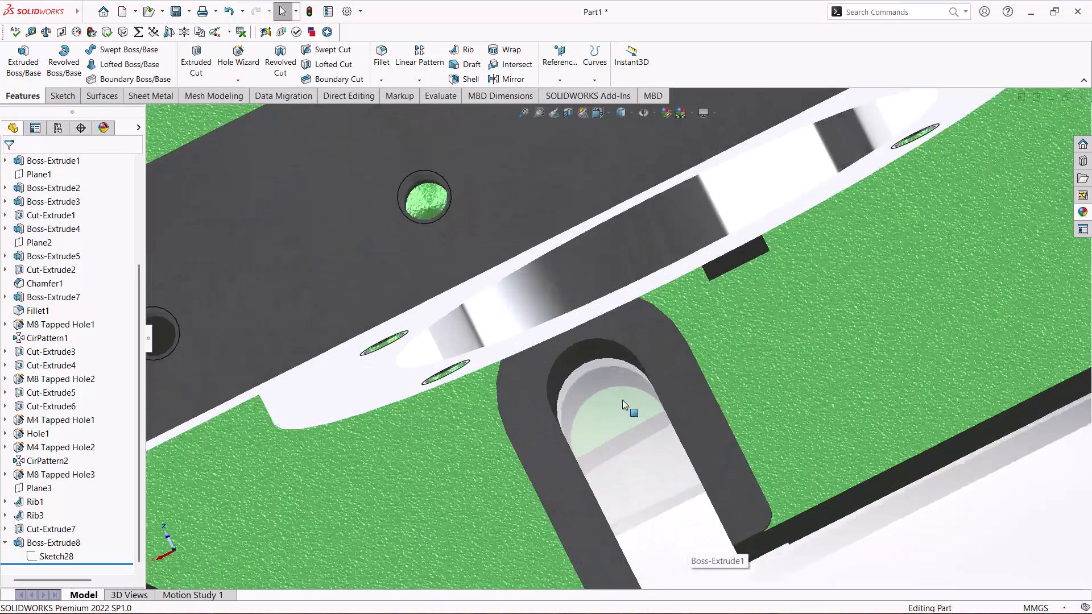
scroll(622, 400, down, 2)
scroll(572, 391, up, 11)
scroll(687, 420, up, 2)
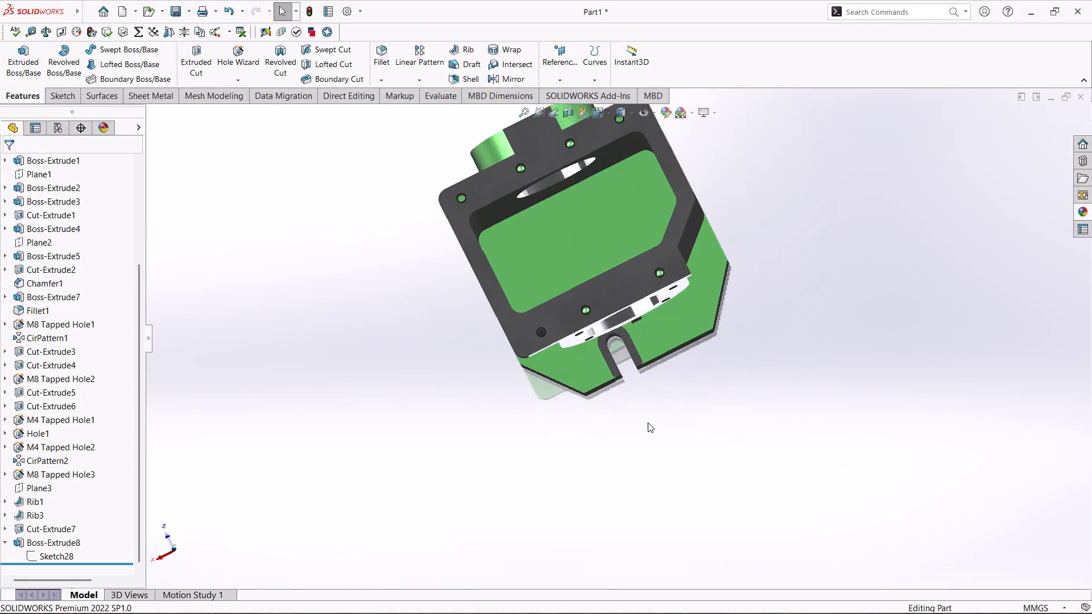
middle_drag(648, 422, 665, 422)
scroll(648, 422, up, 1)
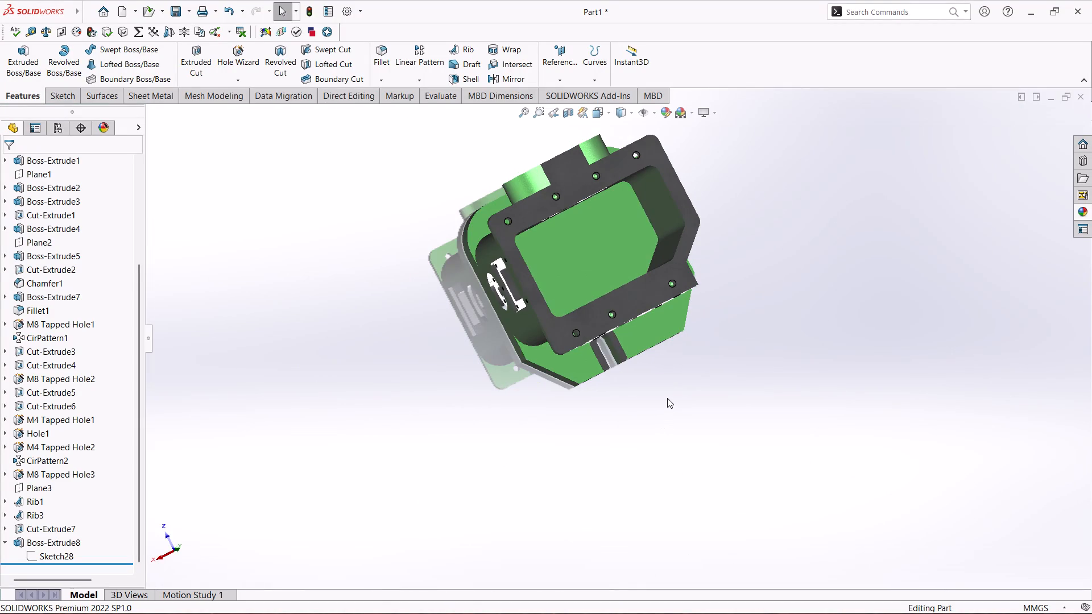
middle_drag(680, 399, 700, 358)
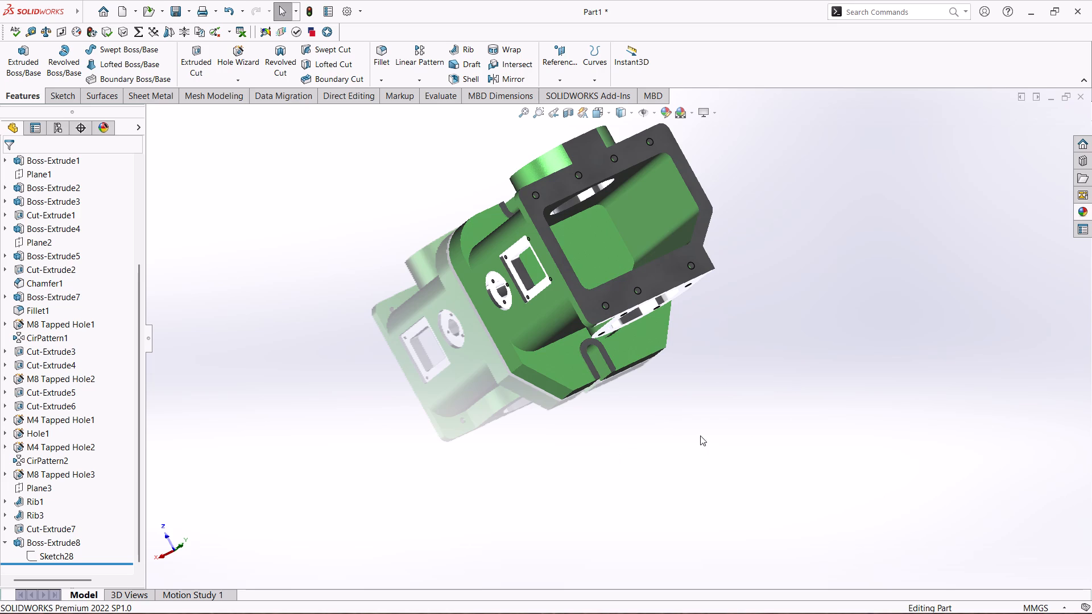
Start a sketch on the housing's flat side face and draw a circle about 41 mm in diameter near the base flange.
middle_drag(679, 431, 537, 528)
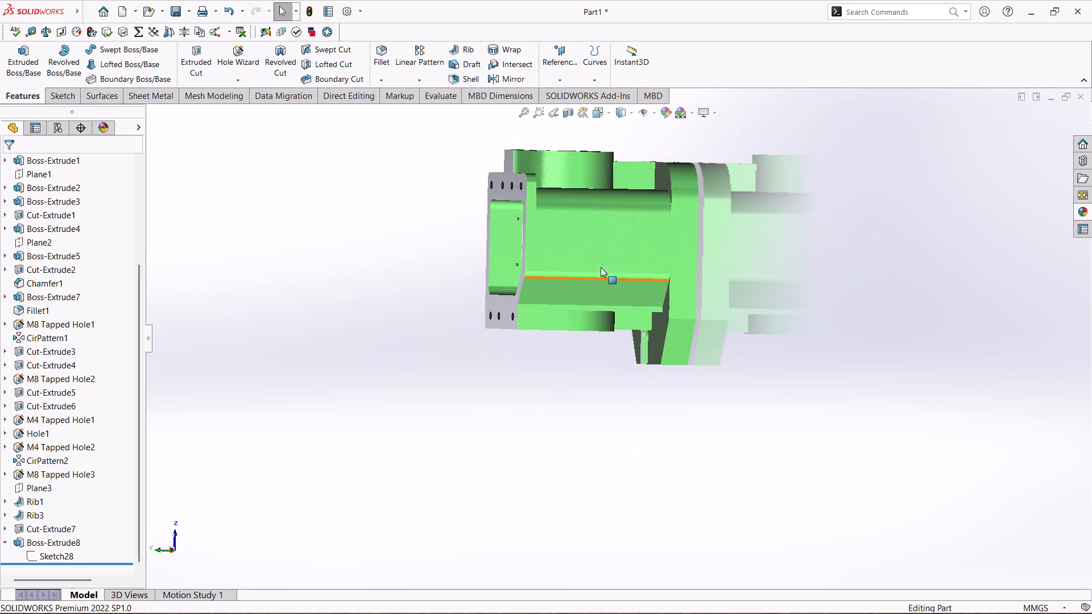
click(623, 229)
click(660, 242)
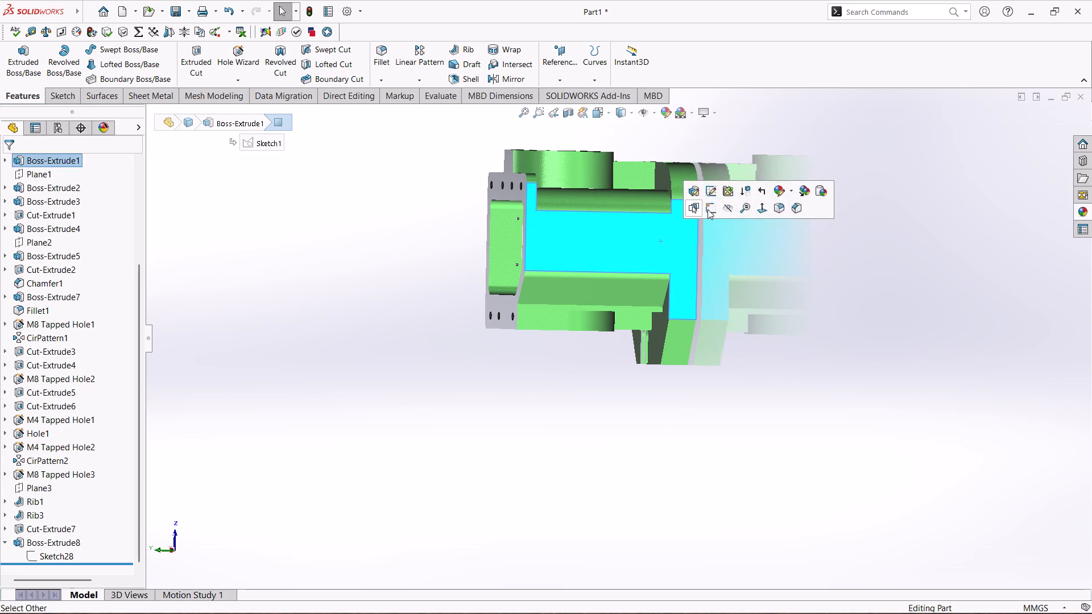
click(712, 209)
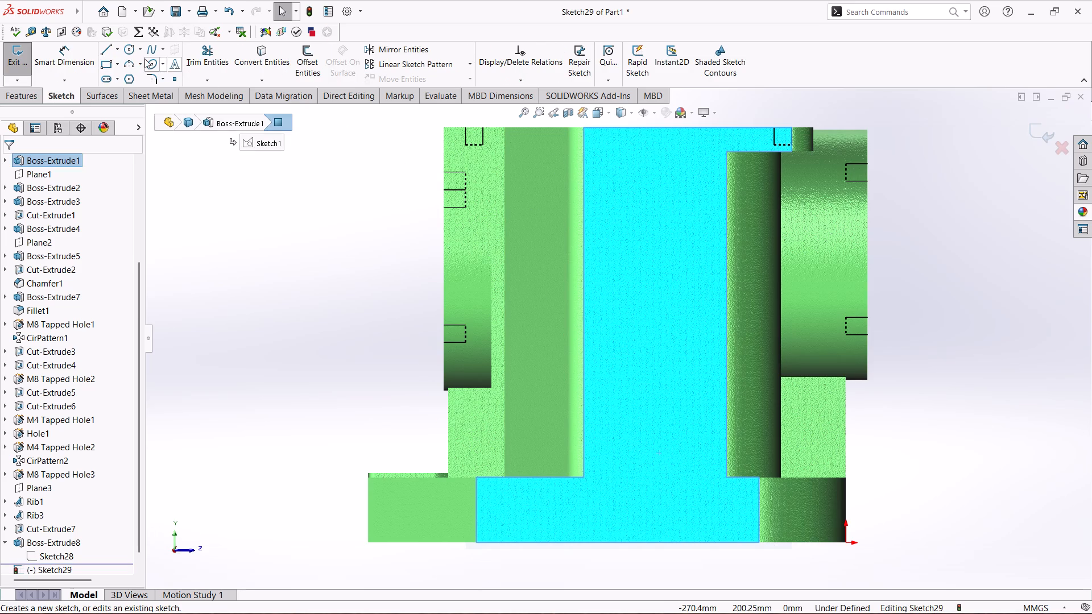
click(129, 49)
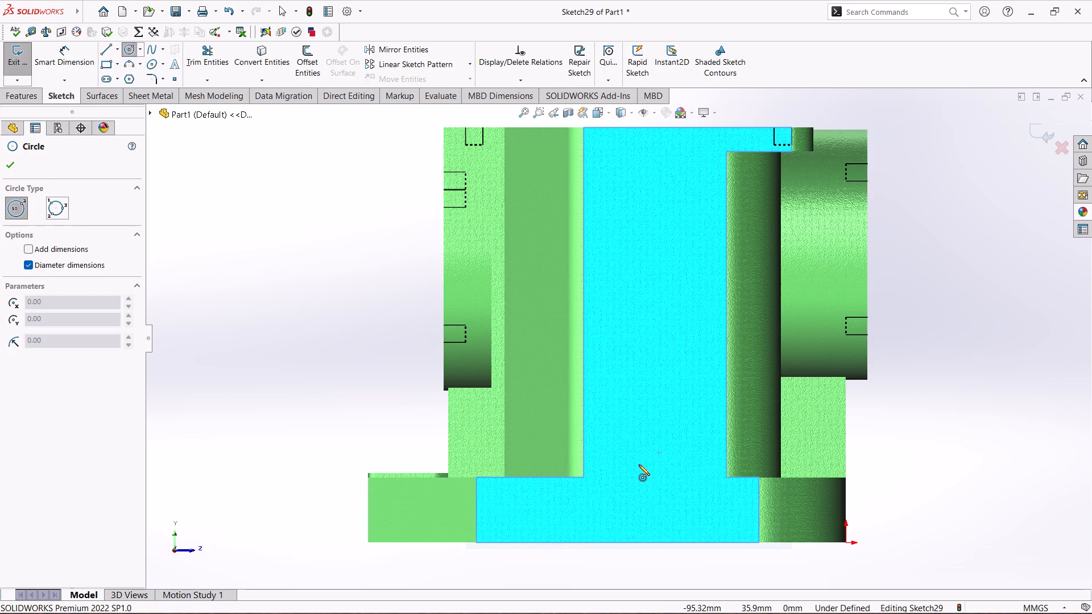
click(651, 471)
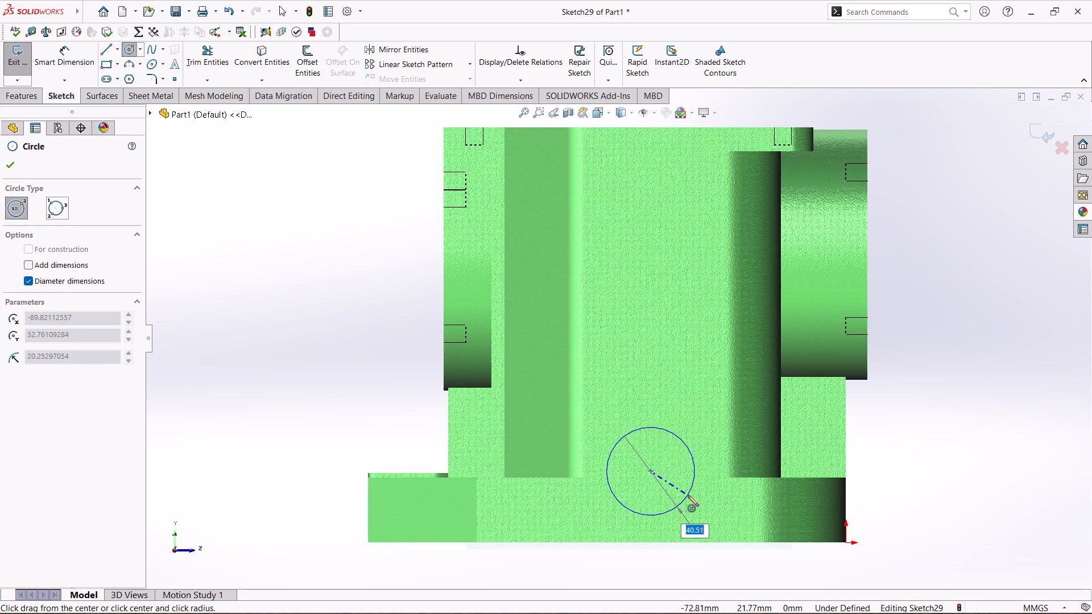
click(688, 495)
Dimension the circle's diameter as 20 mm.
click(67, 64)
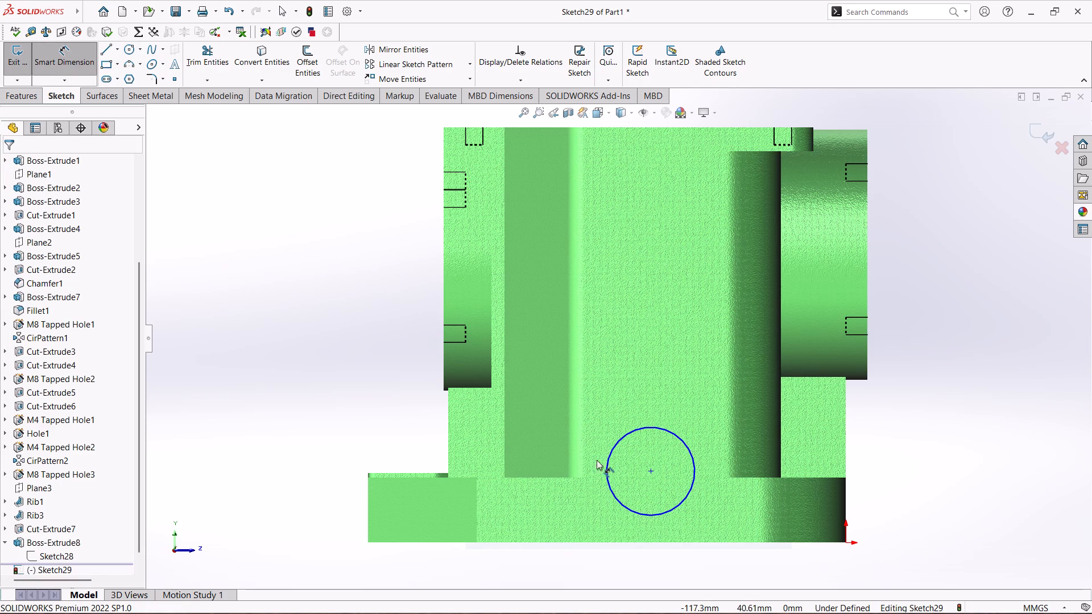
click(608, 475)
click(279, 439)
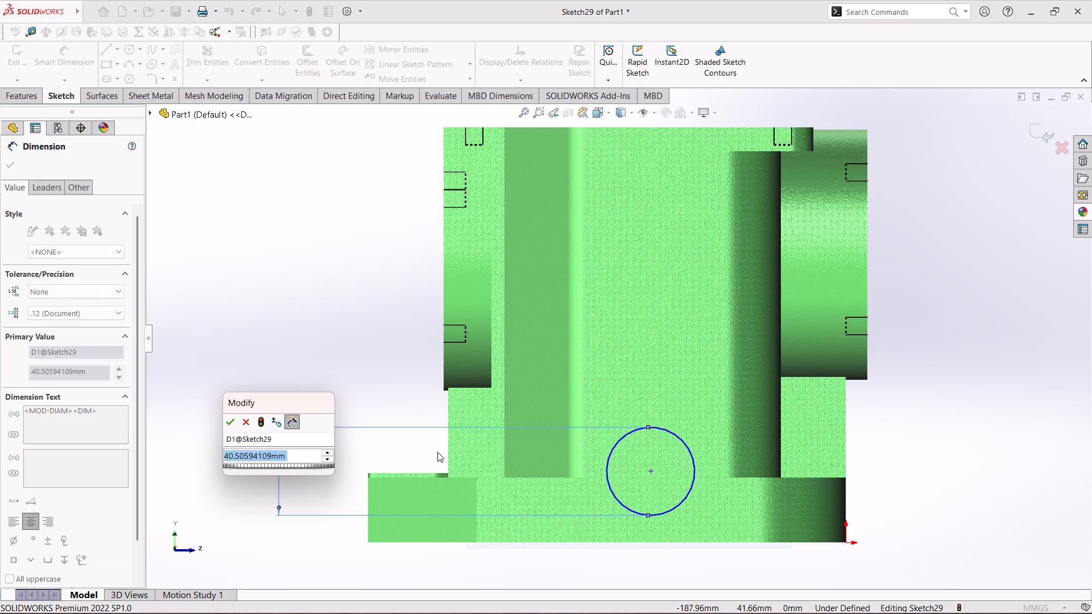
text(20)
key(Return)
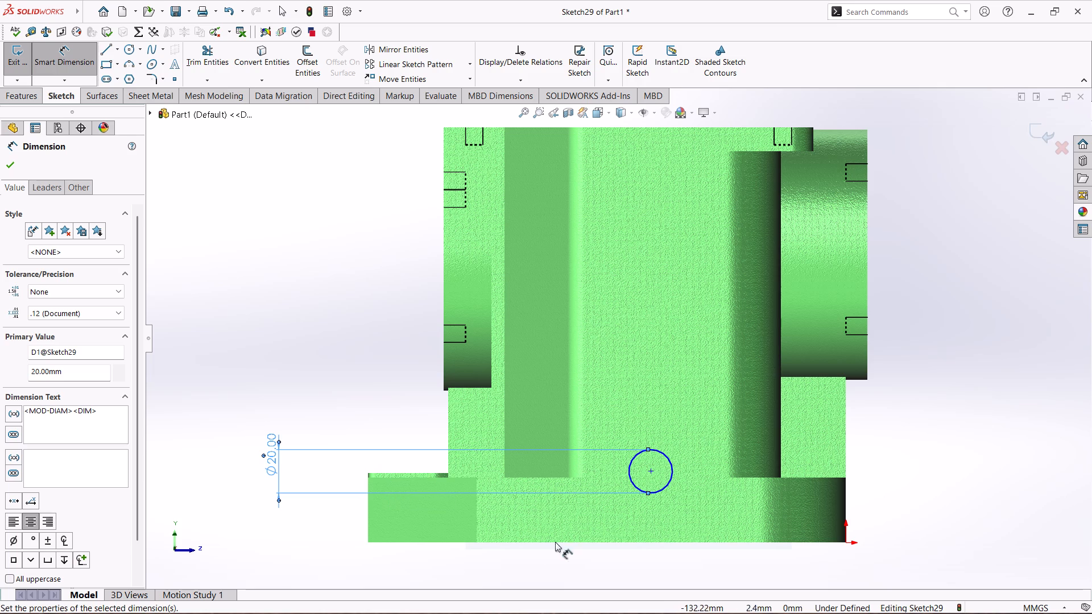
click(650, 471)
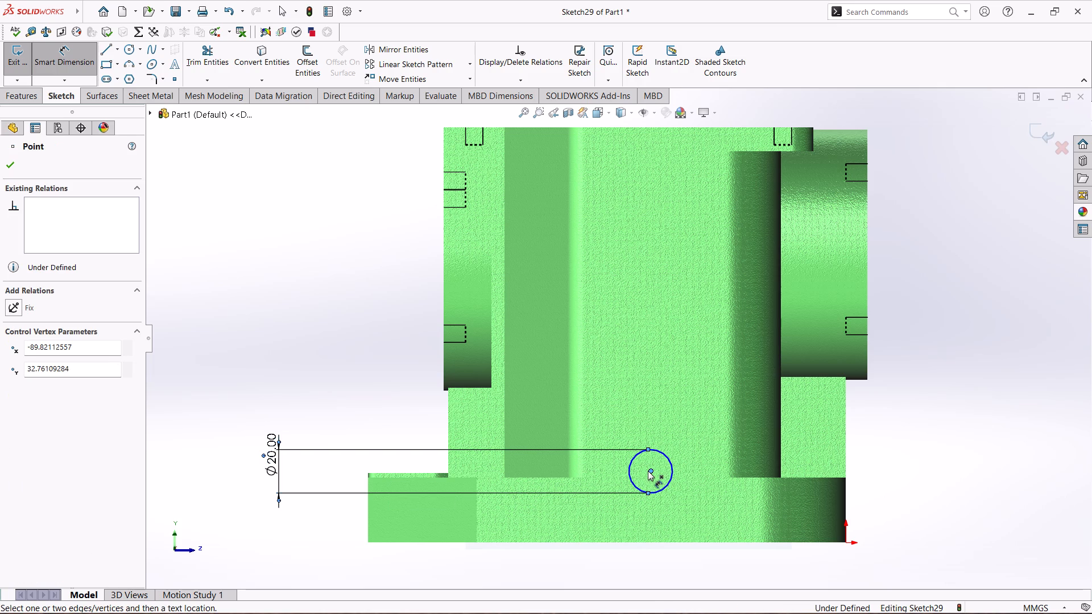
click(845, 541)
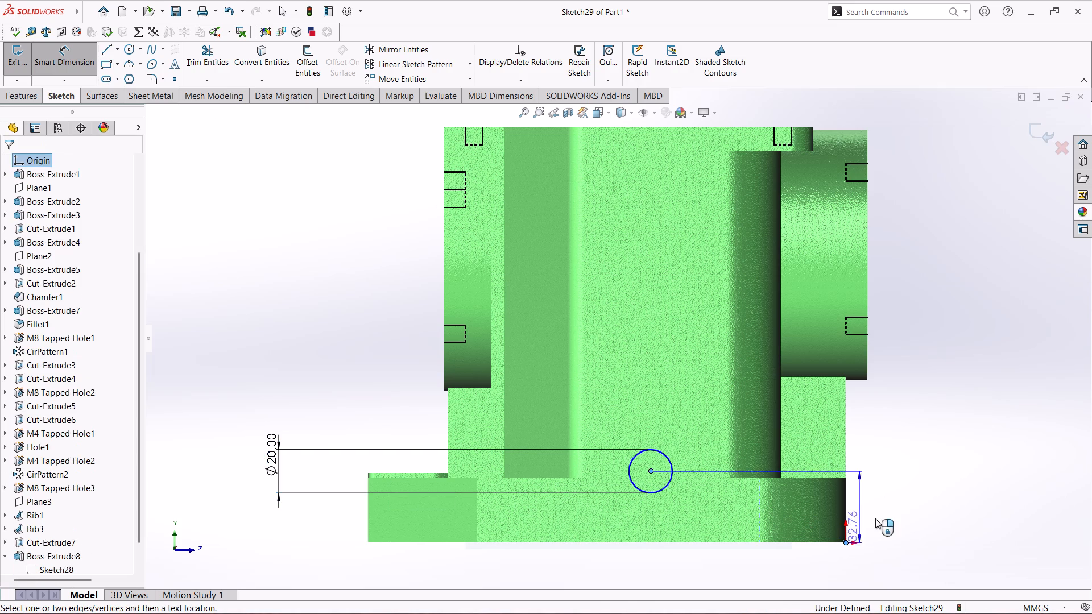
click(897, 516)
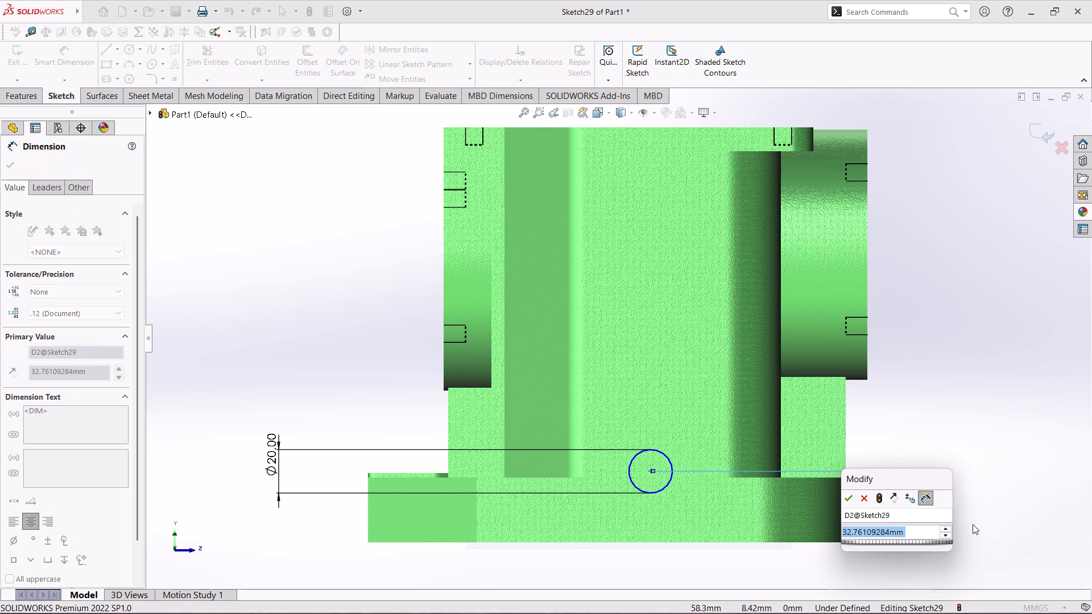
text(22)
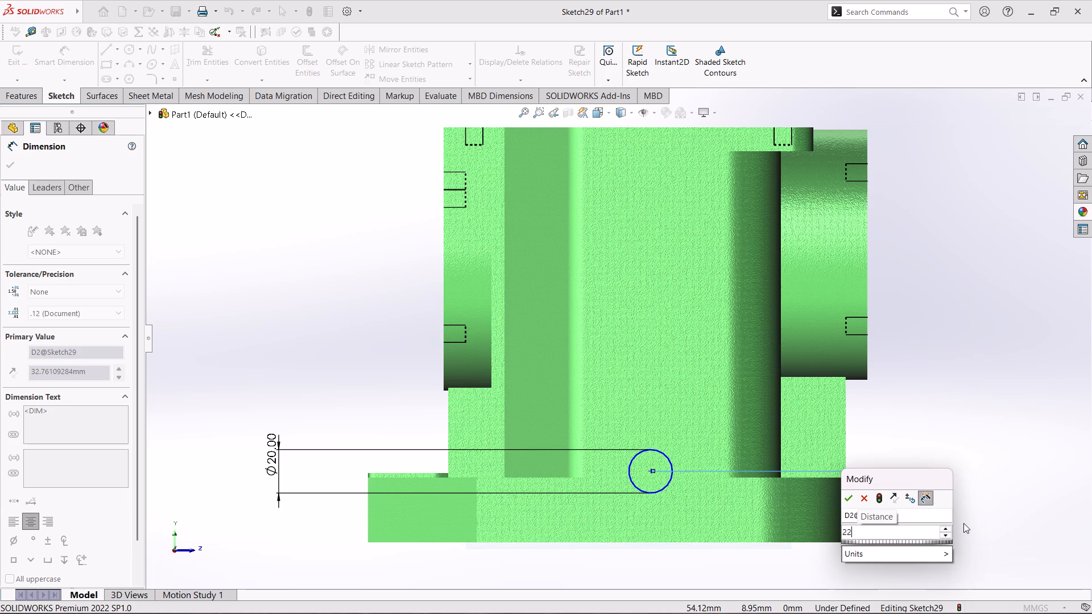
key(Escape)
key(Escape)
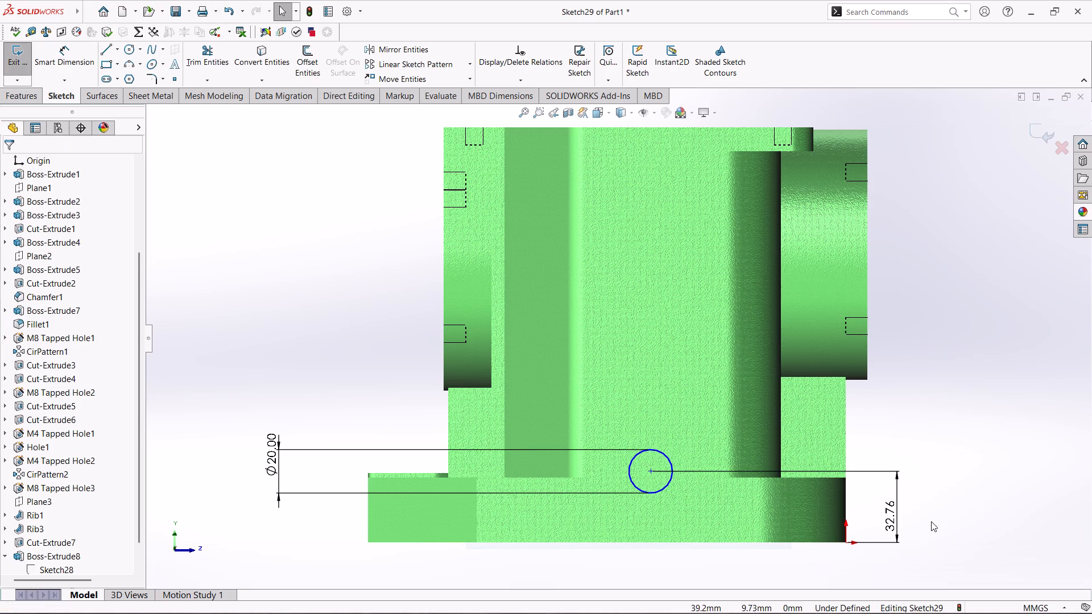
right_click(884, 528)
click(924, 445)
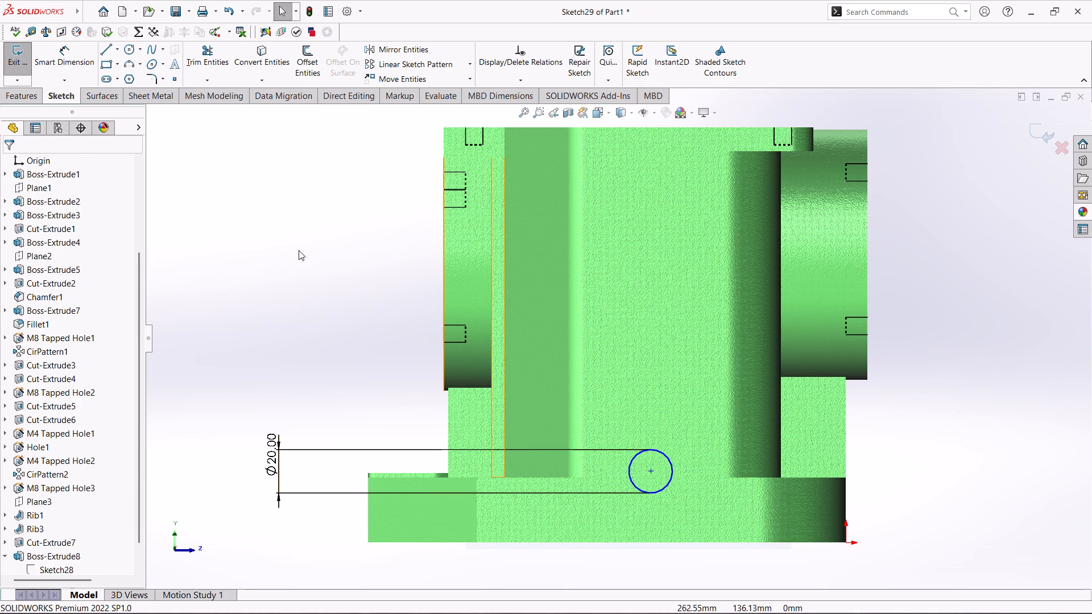
Dimension the height of the circle's centre above the base's bottom edge as 22 mm.
right_drag(312, 254, 339, 147)
click(651, 471)
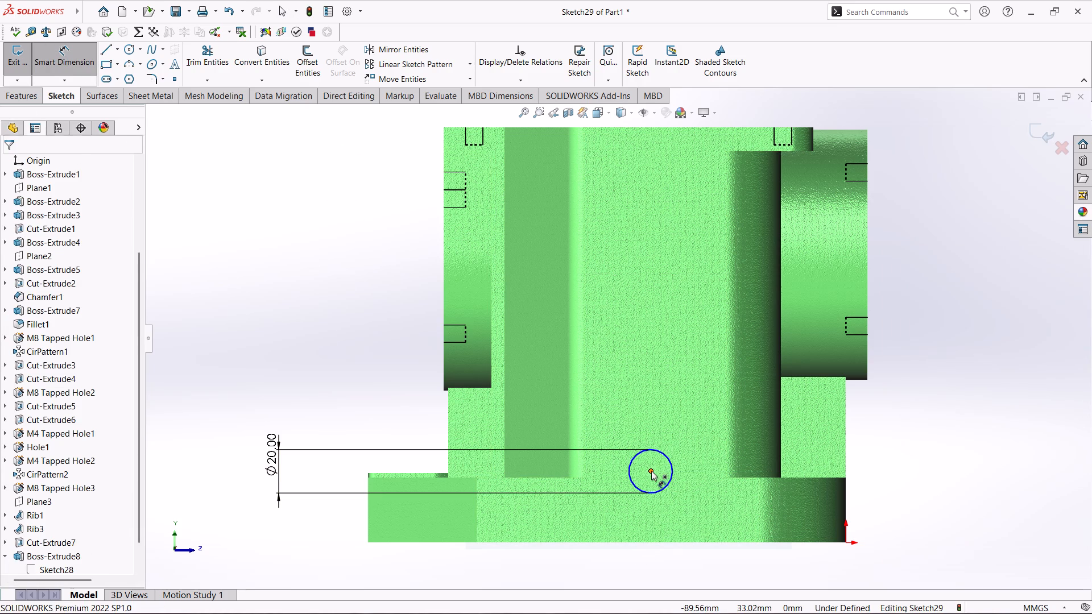
click(652, 542)
click(925, 523)
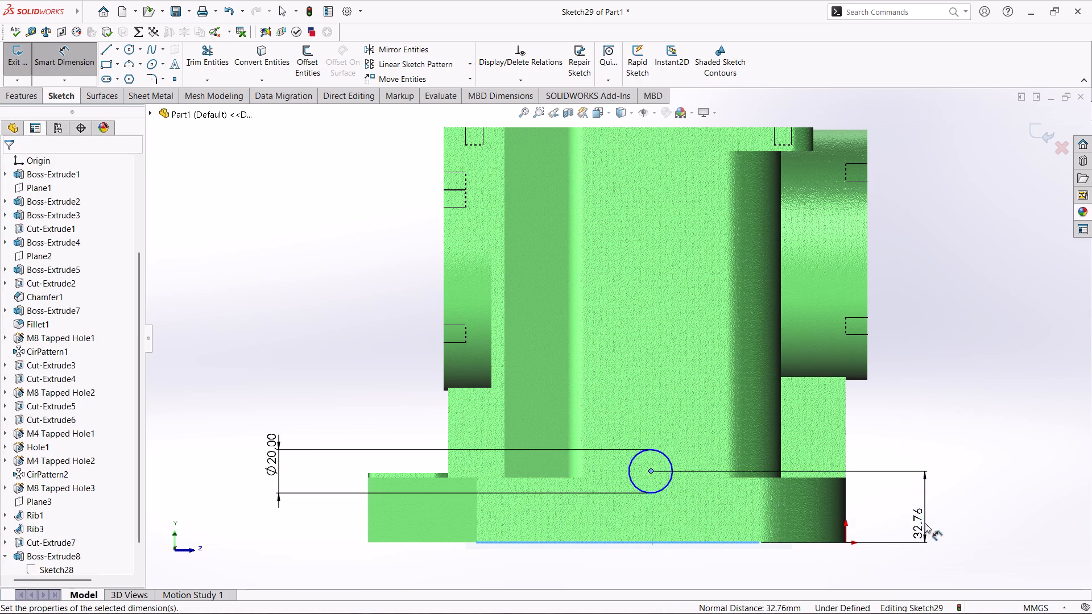
text(22)
key(Return)
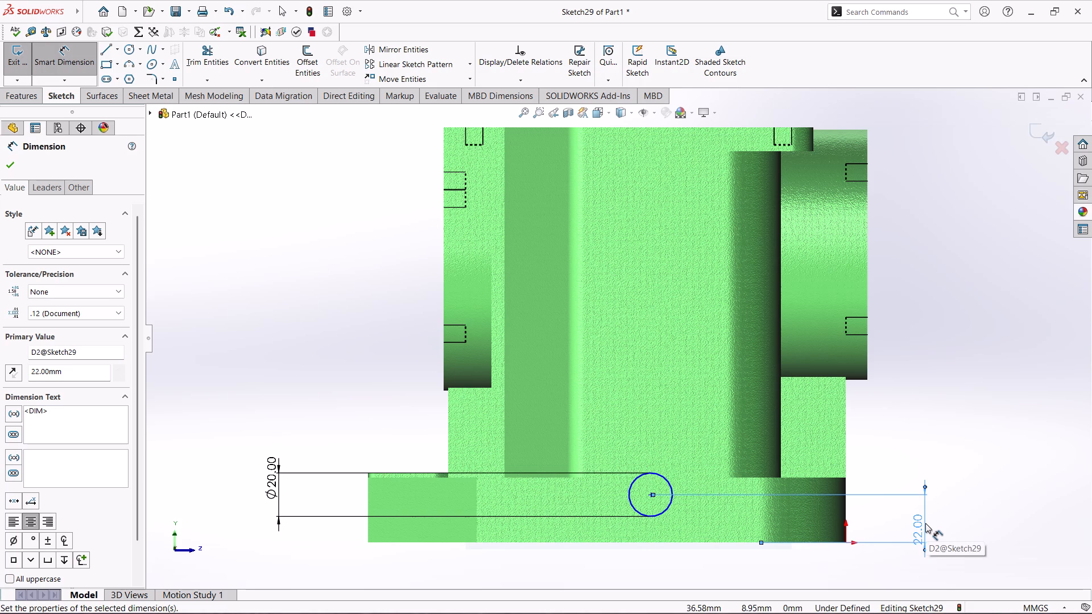
Dimension the horizontal distance from the circle's centre to the round flange's outer edge as 100 mm.
click(651, 495)
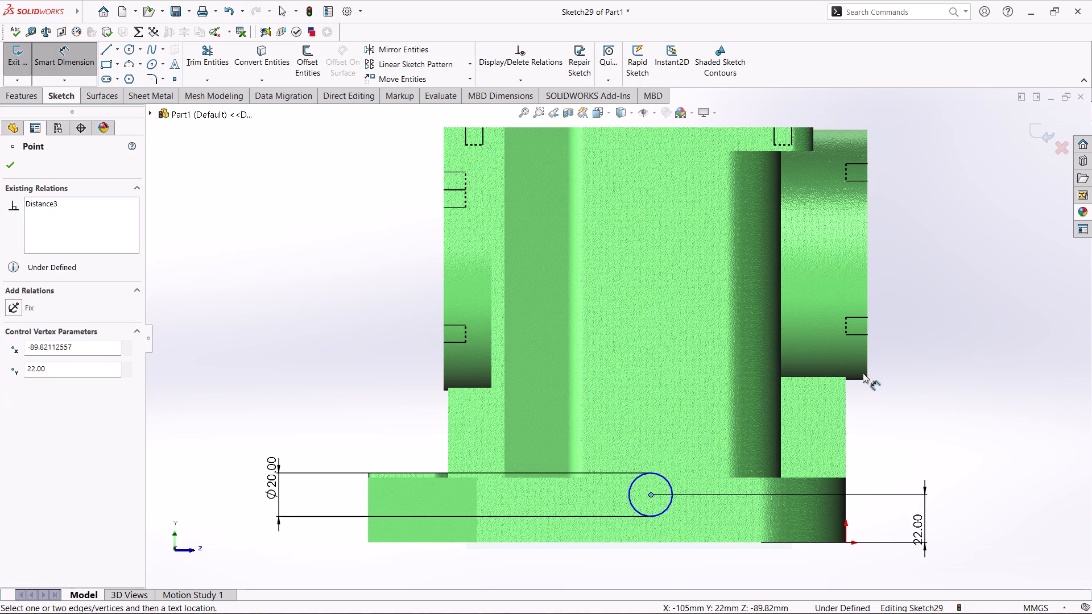
click(867, 367)
click(814, 574)
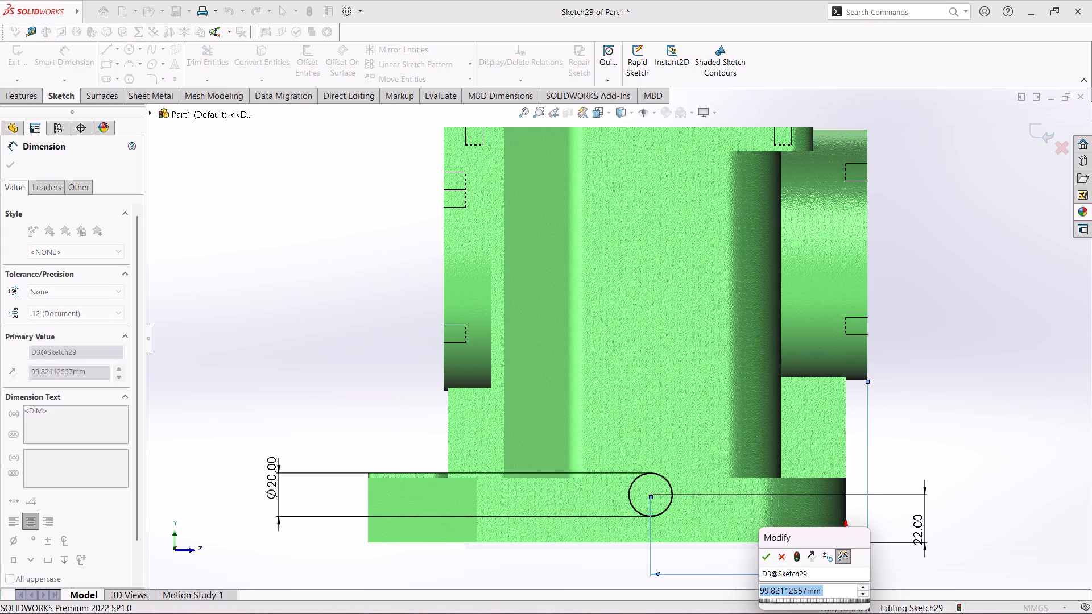
text(100)
key(Return)
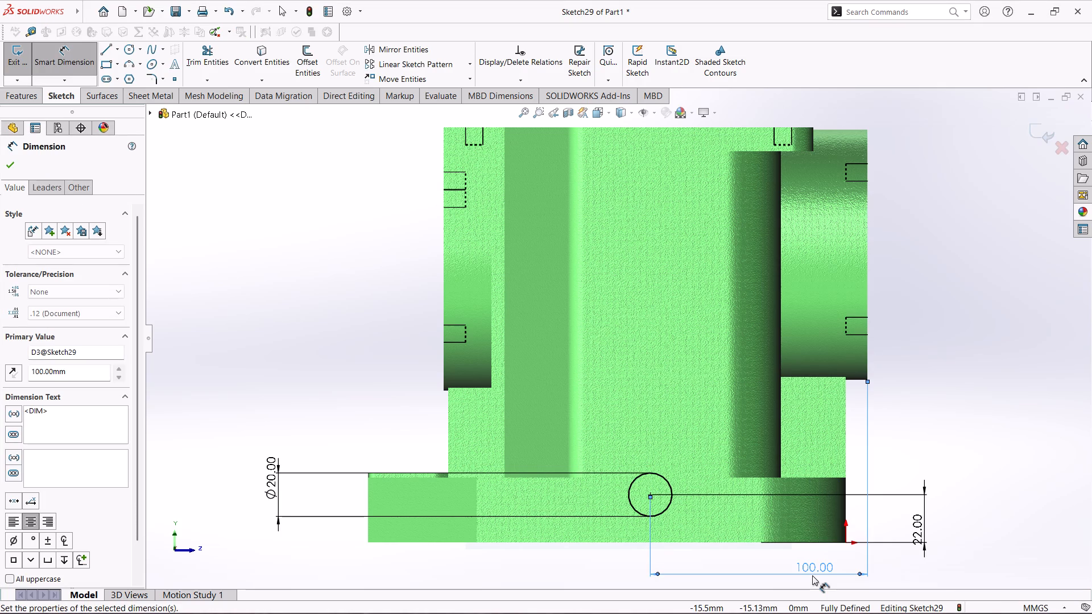
Examine the circle's position against the housing's internal geometry using the Hidden Lines Removed and Hidden Lines Visible display styles.
scroll(897, 467, up, 3)
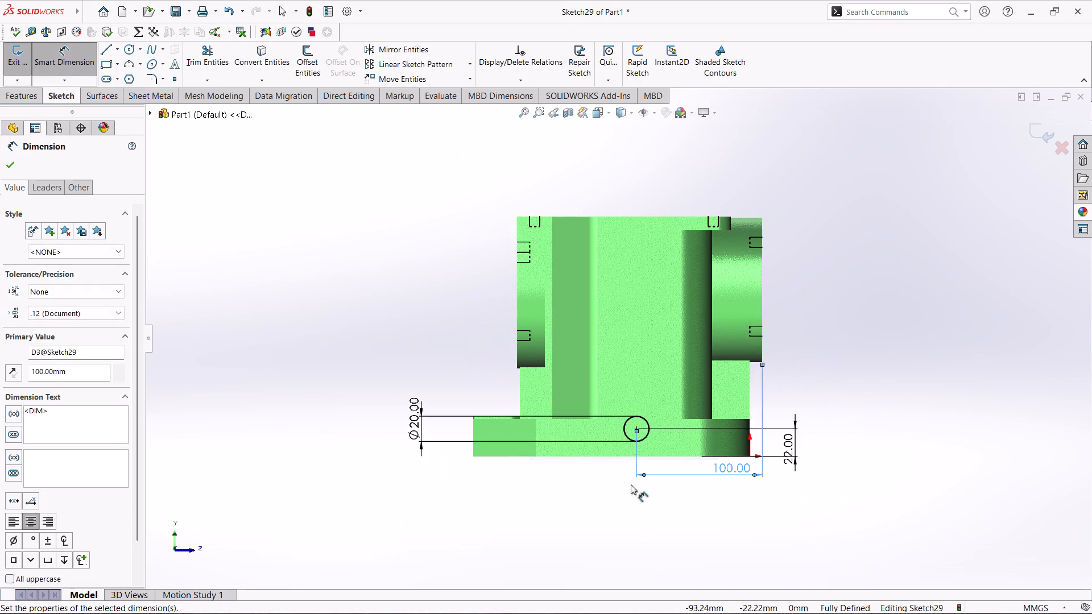
scroll(582, 476, down, 2)
scroll(581, 471, up, 1)
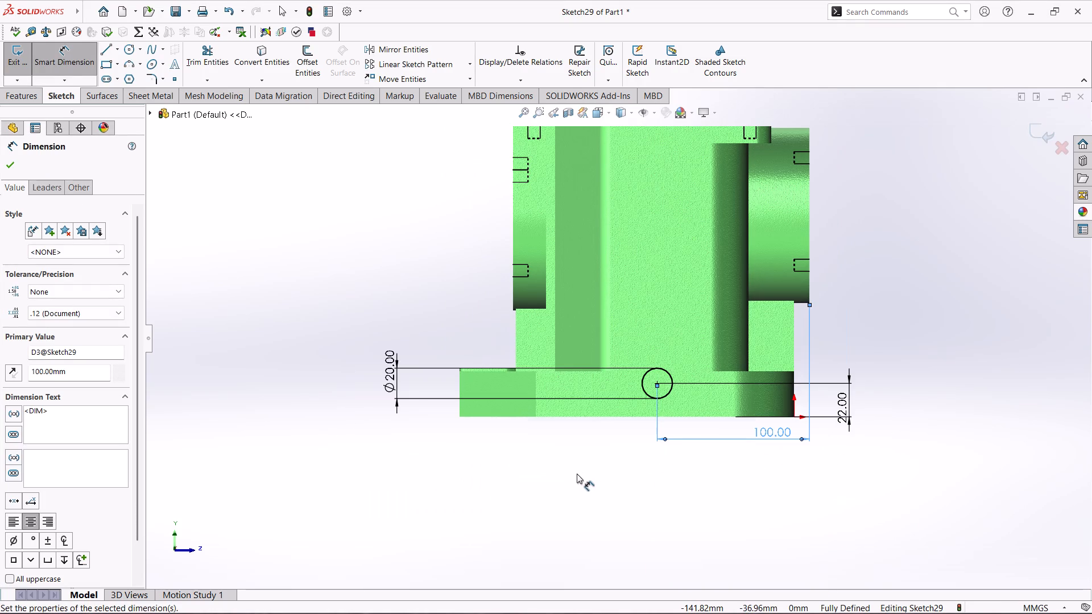
scroll(560, 486, up, 1)
scroll(594, 413, down, 1)
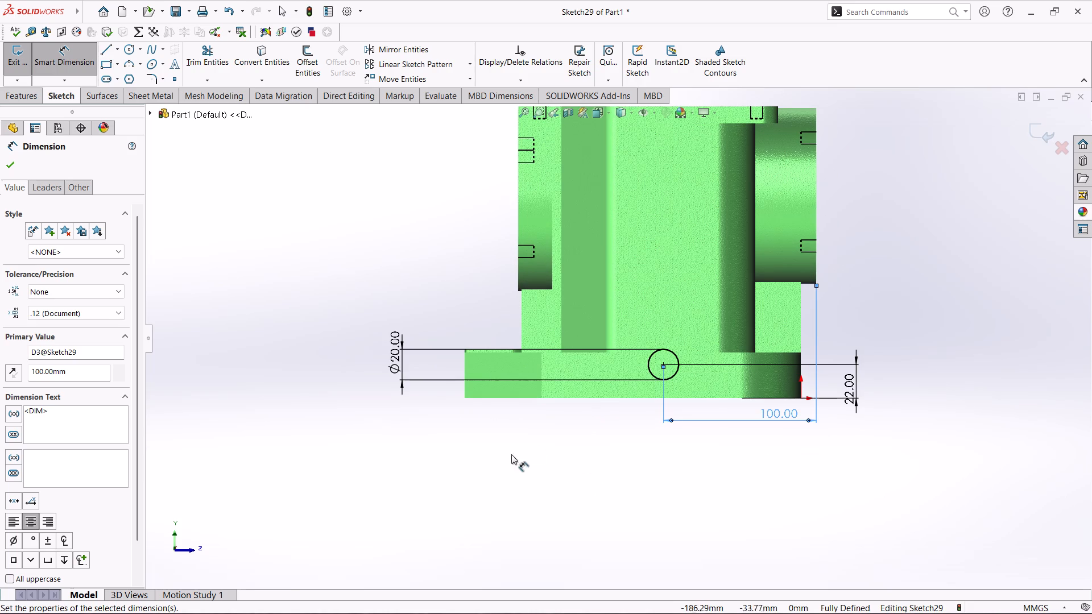
scroll(599, 415, up, 1)
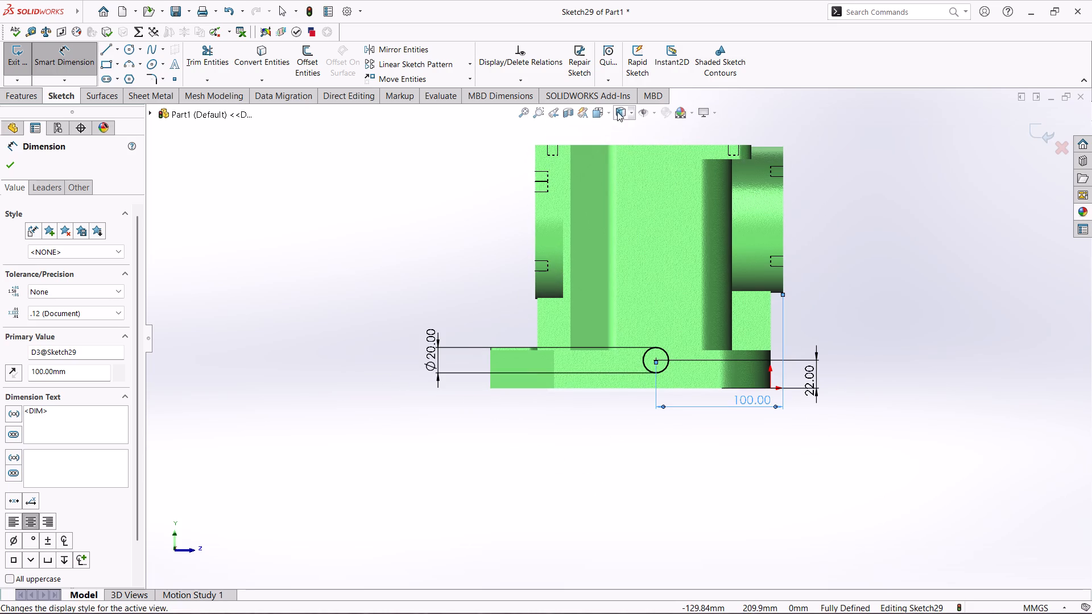
click(634, 110)
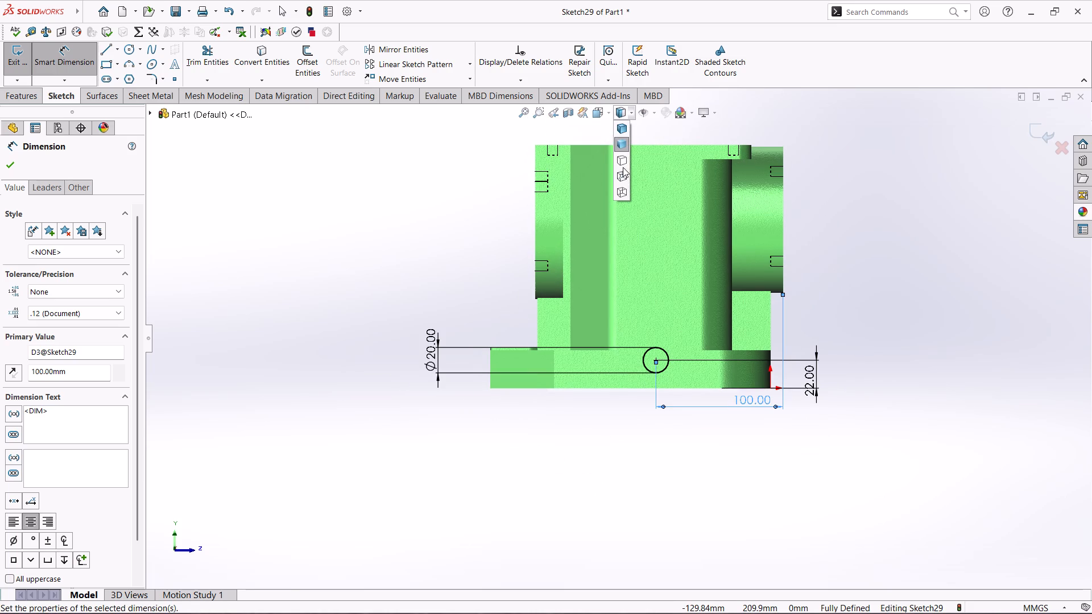
click(623, 167)
click(628, 115)
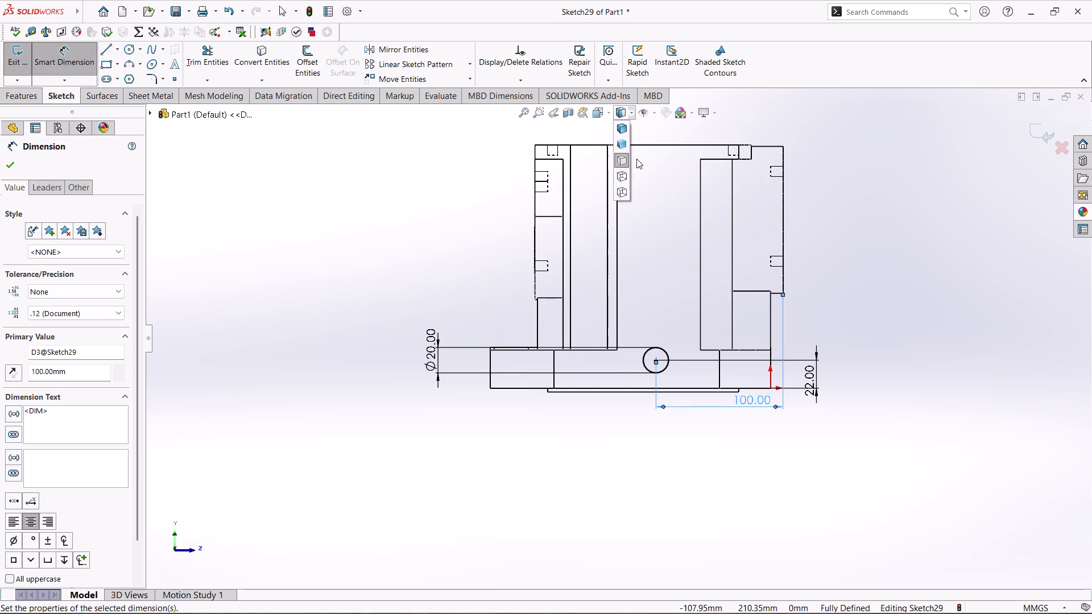
click(618, 179)
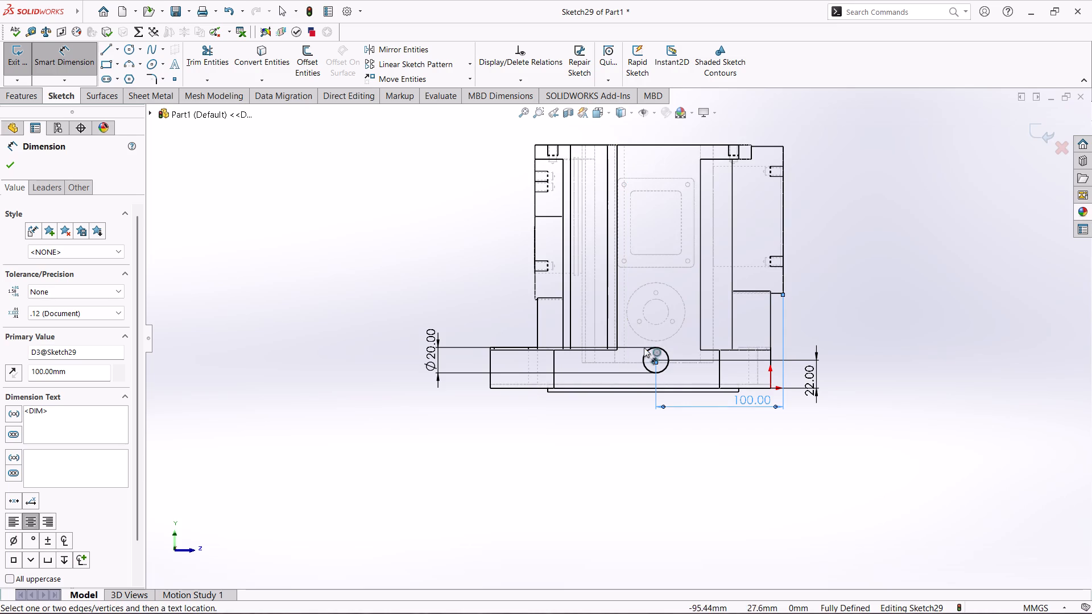
Set the display style to Shaded With Edges and view the side-face sketch at an angle.
click(630, 116)
click(622, 134)
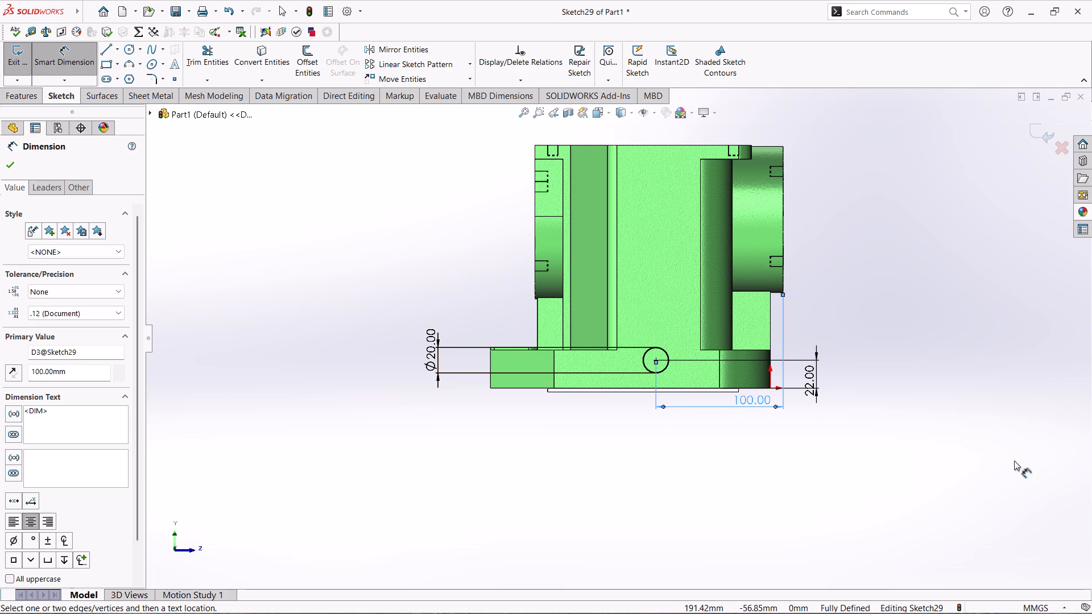
middle_drag(632, 438, 647, 468)
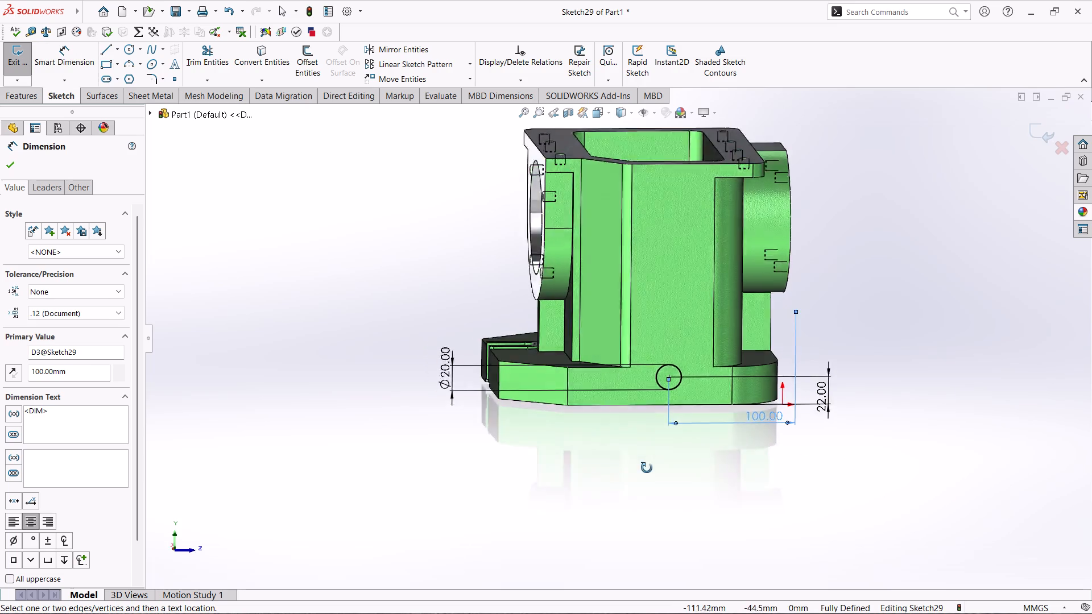
Extrude the 20 mm circle on the base's side face as a 3 mm blind boss merged with the housing.
middle_drag(647, 468, 635, 471)
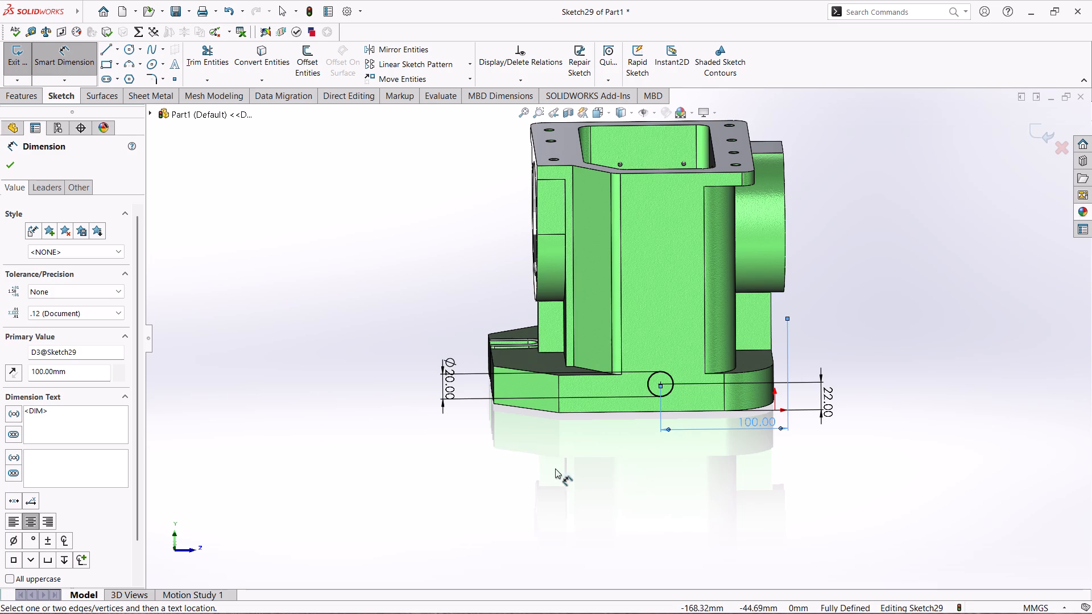
click(9, 89)
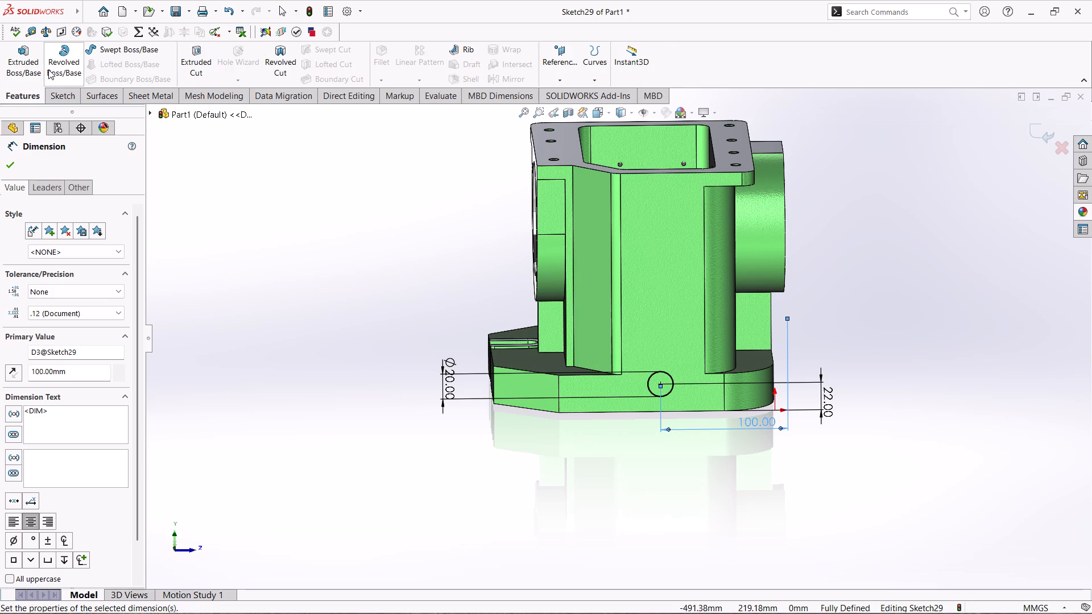
click(31, 64)
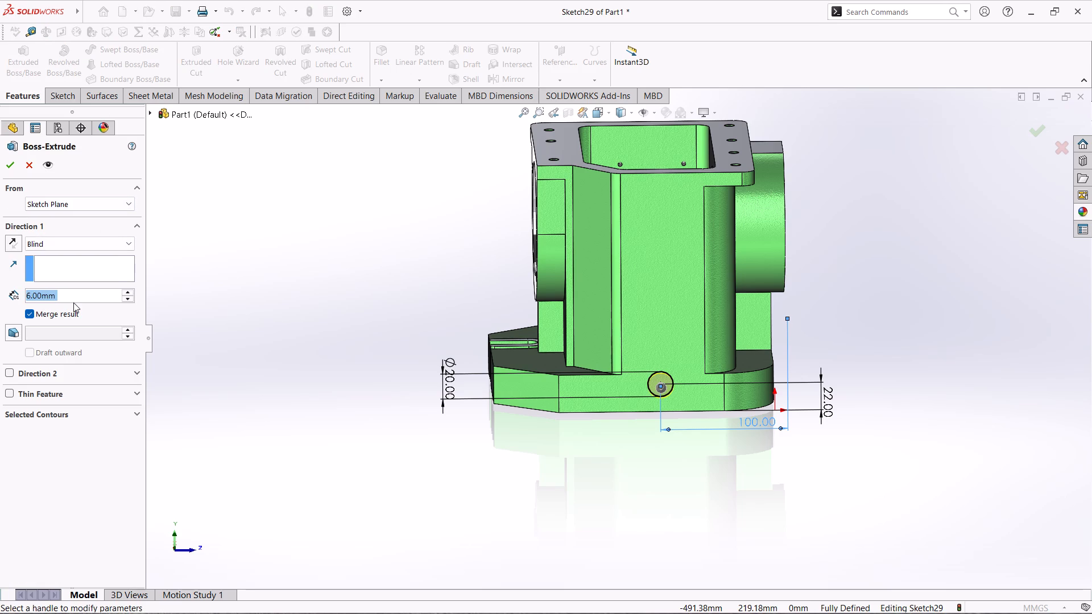
key(3)
key(Return)
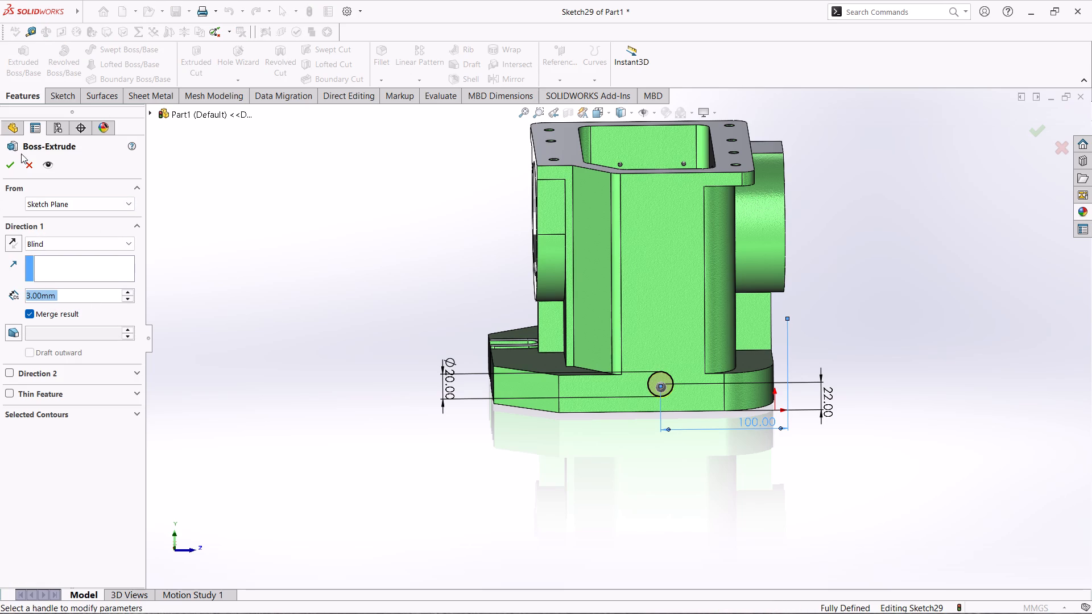
click(7, 158)
Add an ISO M8 bottoming tapped hole, Up To Next, at the centre of the round boss on the base's side face.
click(233, 59)
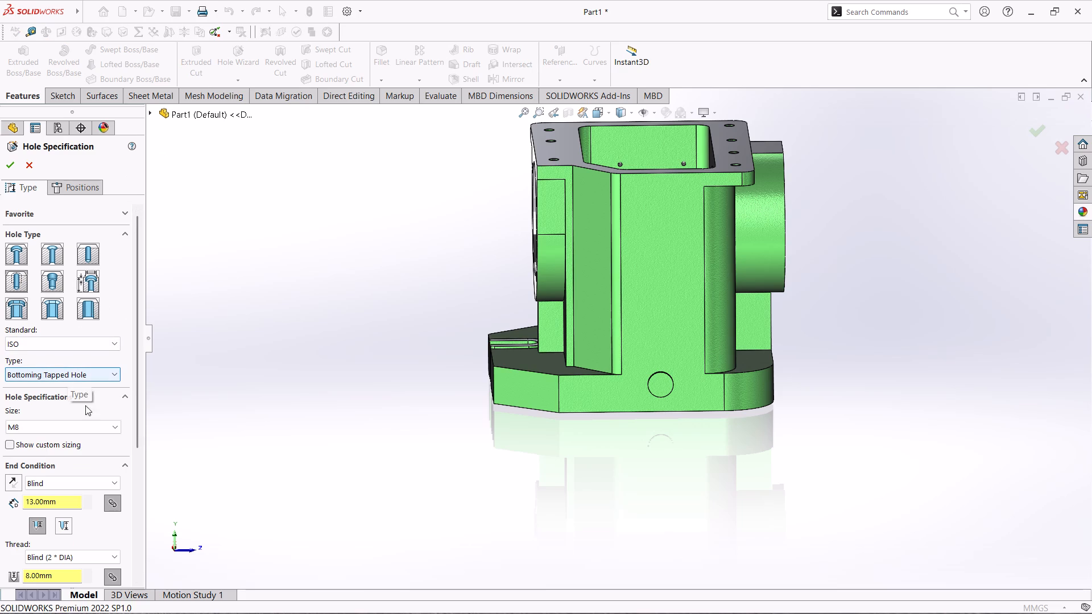
click(80, 483)
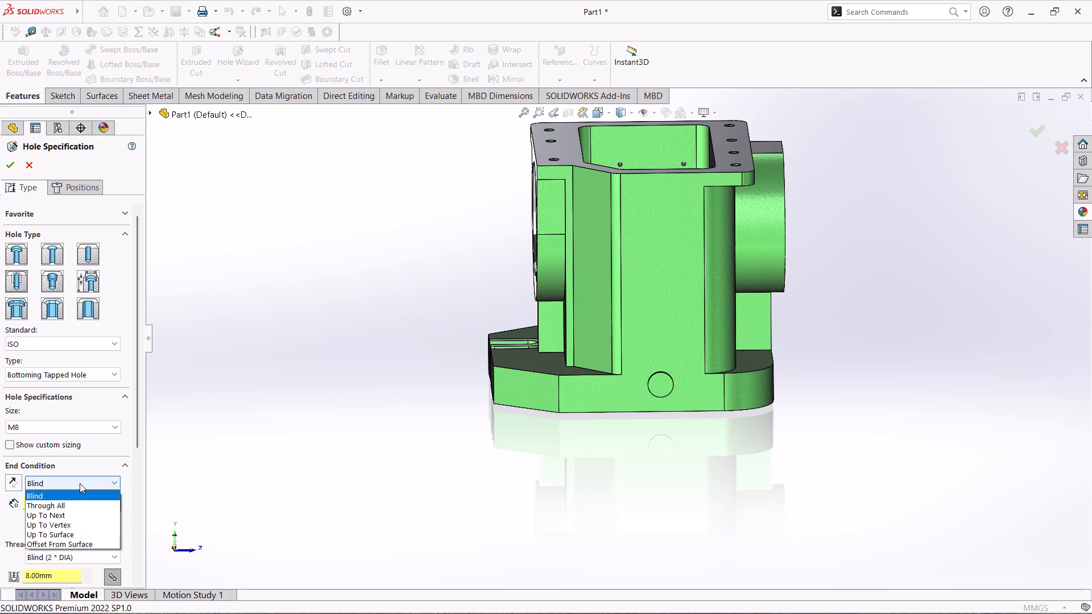
click(84, 514)
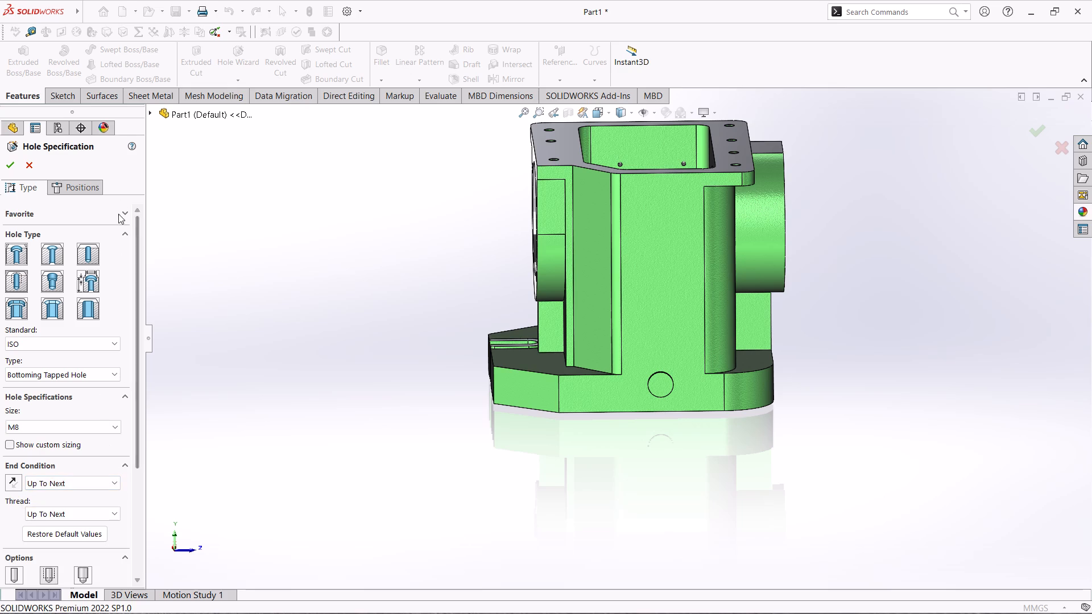
click(81, 188)
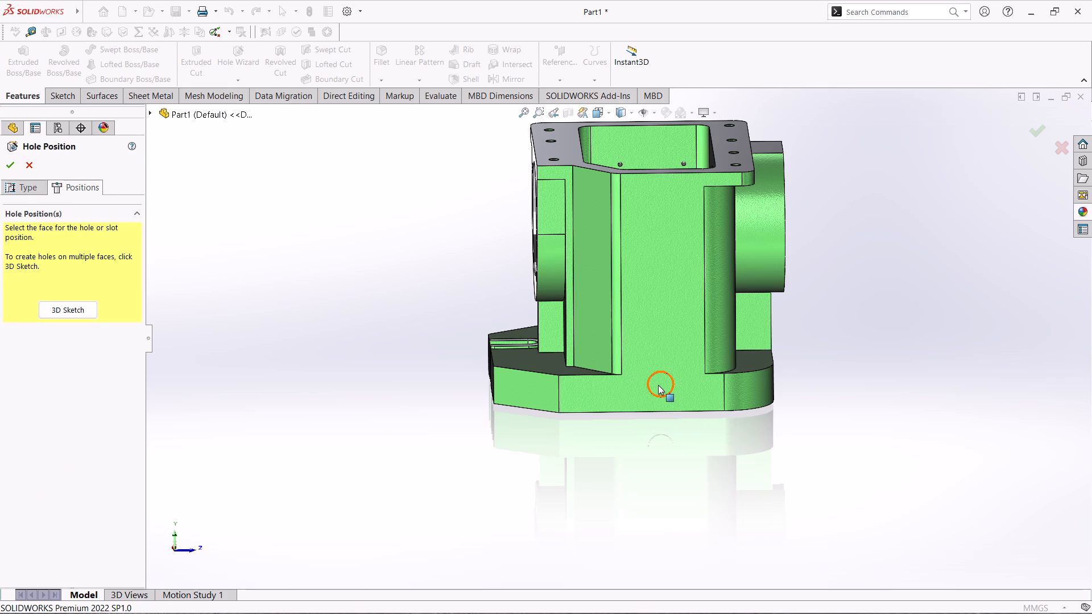
click(658, 385)
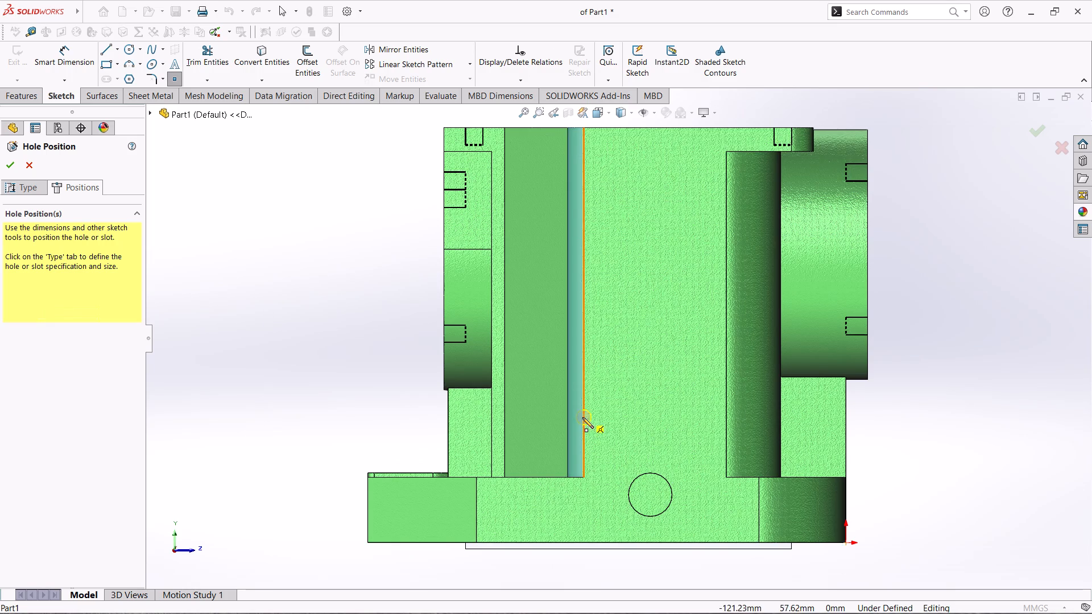
click(648, 493)
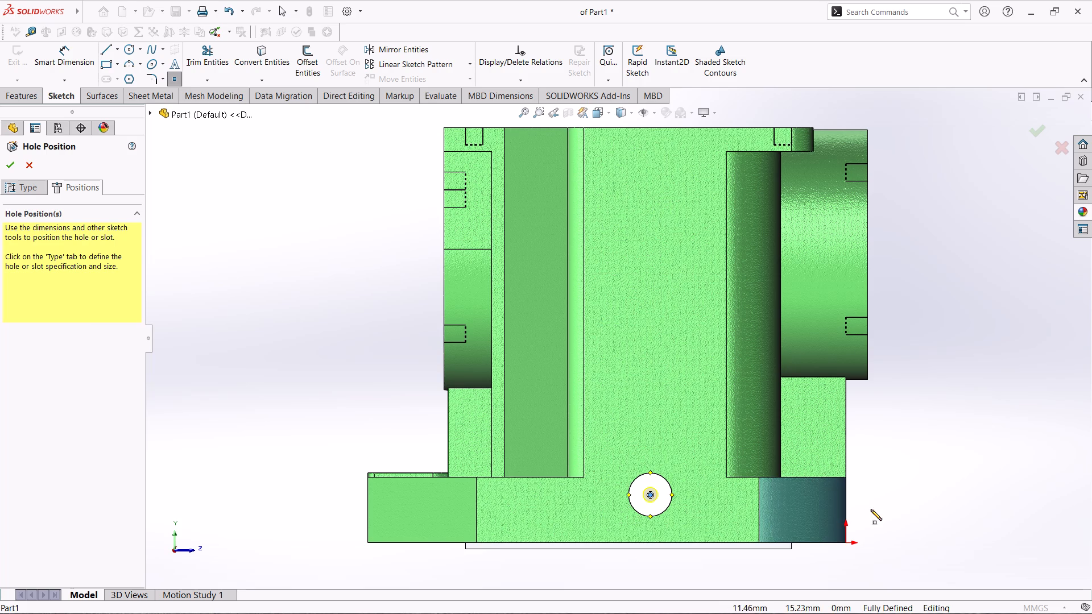
middle_drag(980, 466, 890, 550)
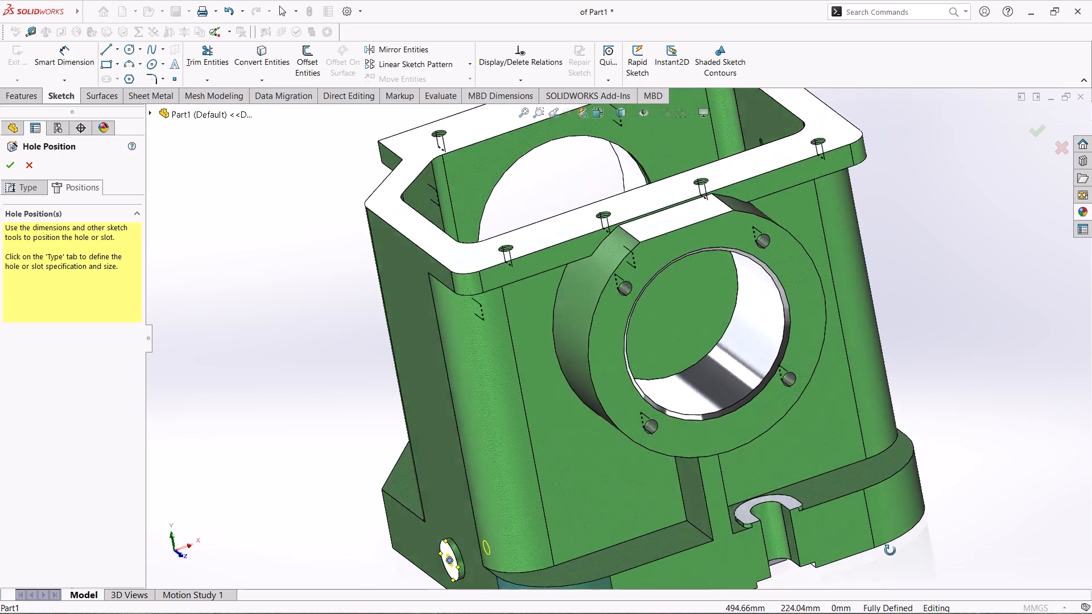
middle_drag(890, 550, 945, 486)
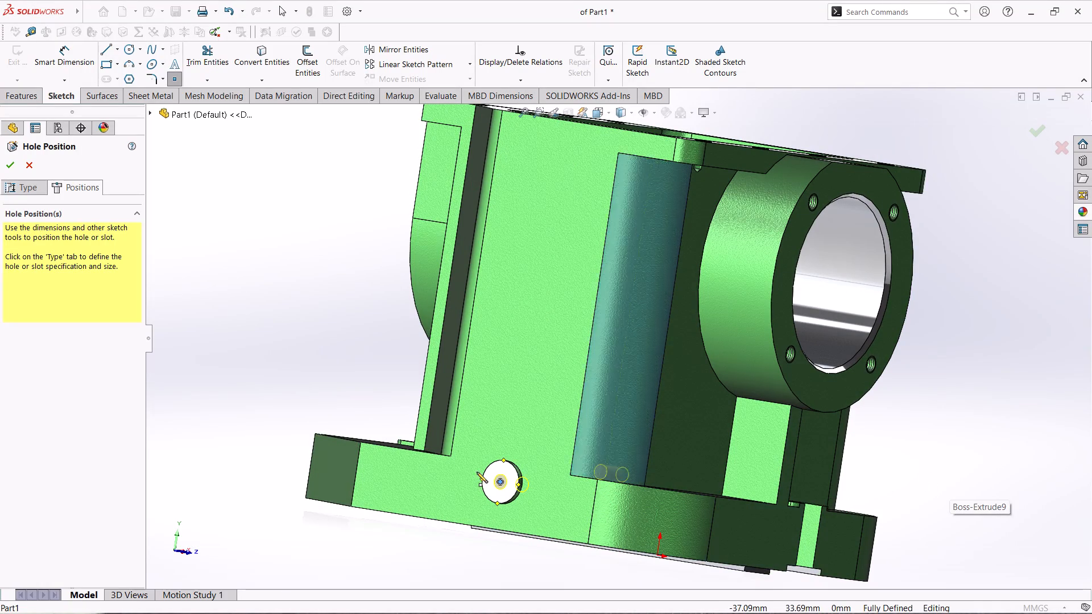
click(6, 165)
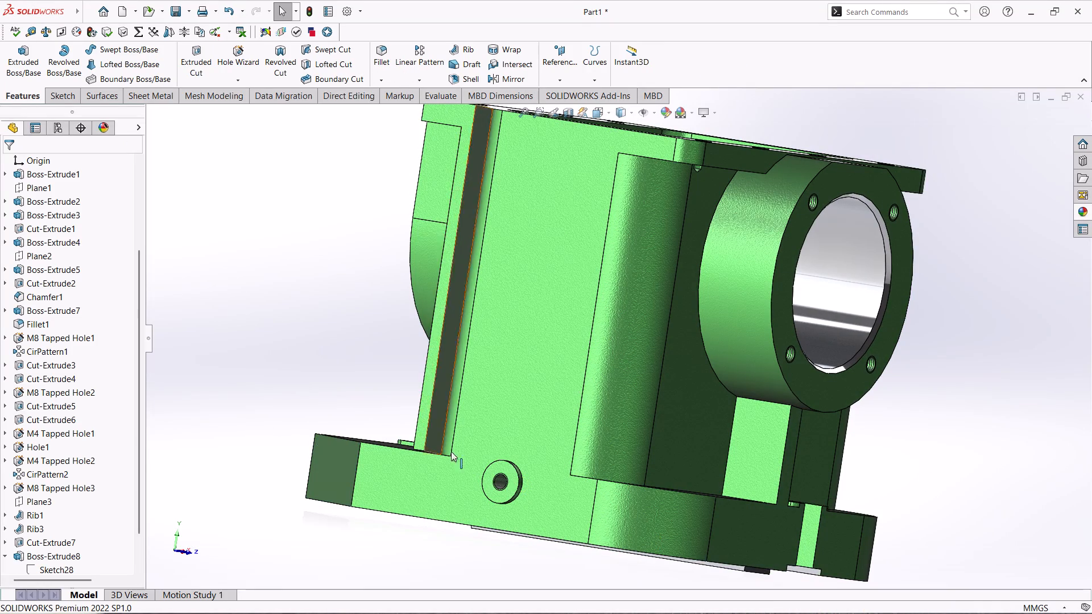
Apply the polished aluminum appearance to the side-face round boss and its M8 tapped hole.
scroll(509, 530, down, 4)
scroll(520, 360, down, 7)
scroll(551, 369, up, 5)
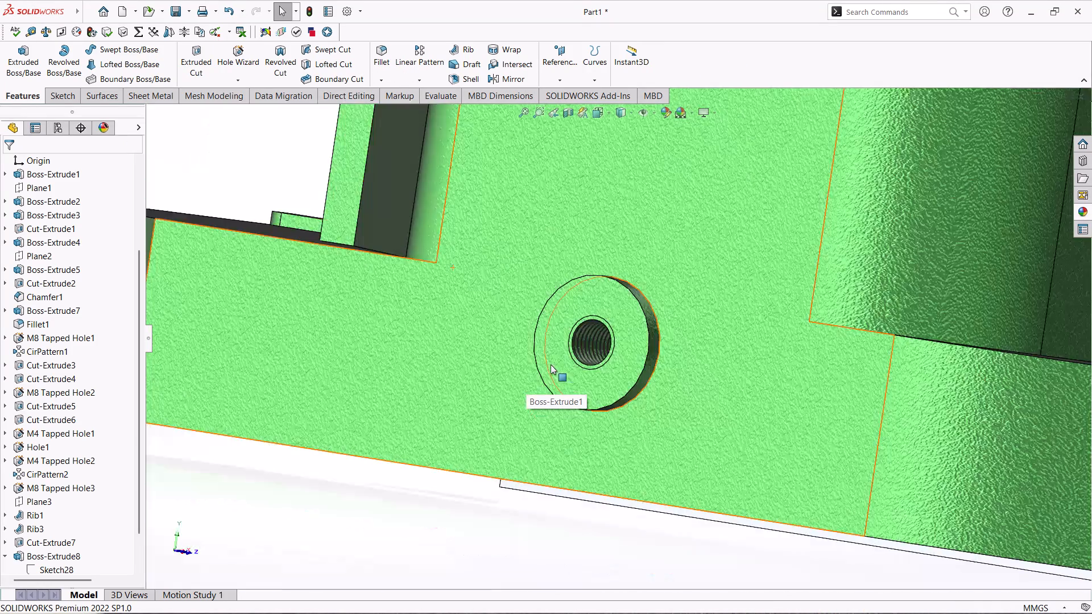
scroll(551, 364, up, 6)
scroll(614, 396, up, 3)
middle_drag(601, 393, 593, 482)
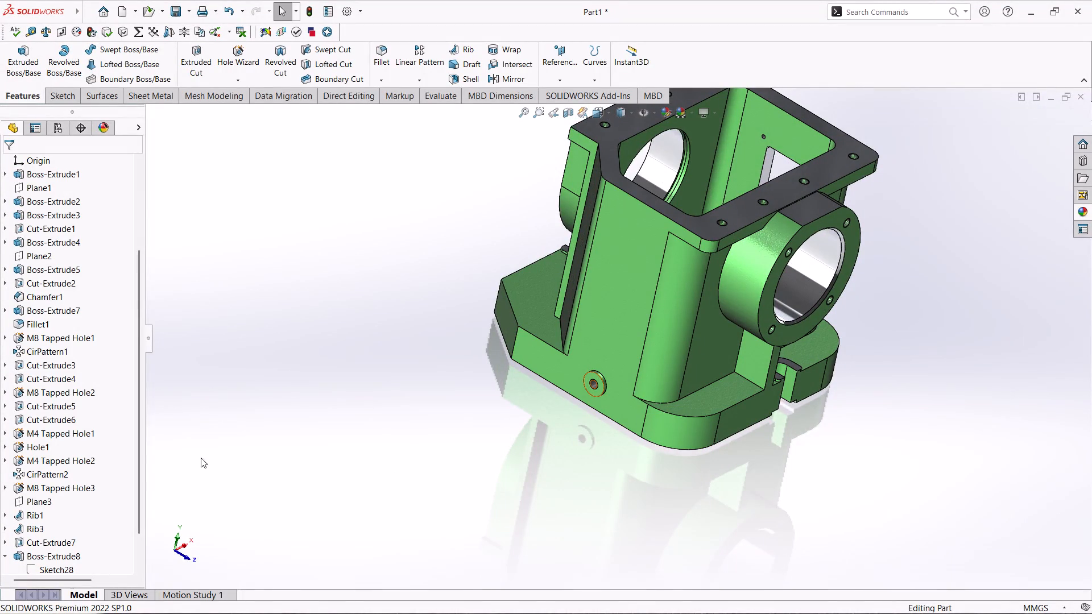
drag(142, 489, 148, 593)
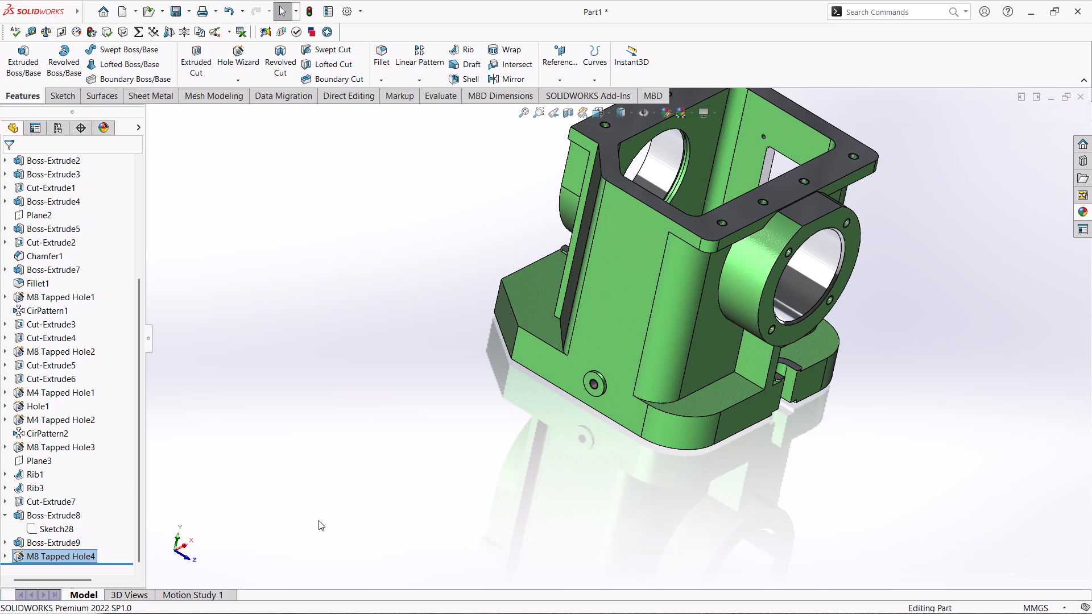
ctrl+click(63, 544)
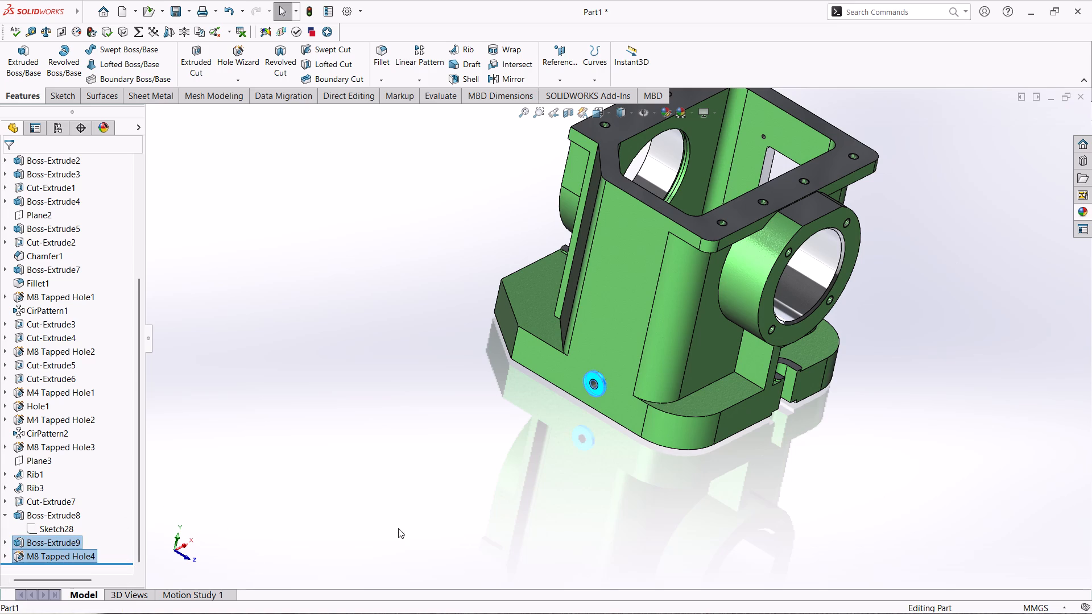
scroll(597, 393, down, 6)
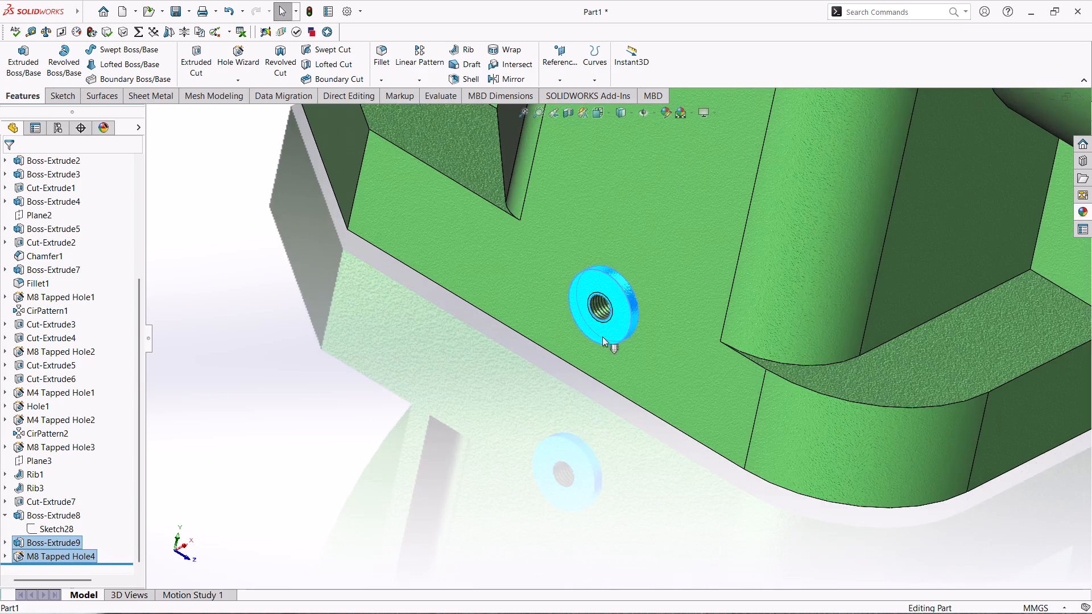
scroll(620, 279, down, 6)
ctrl+click(559, 386)
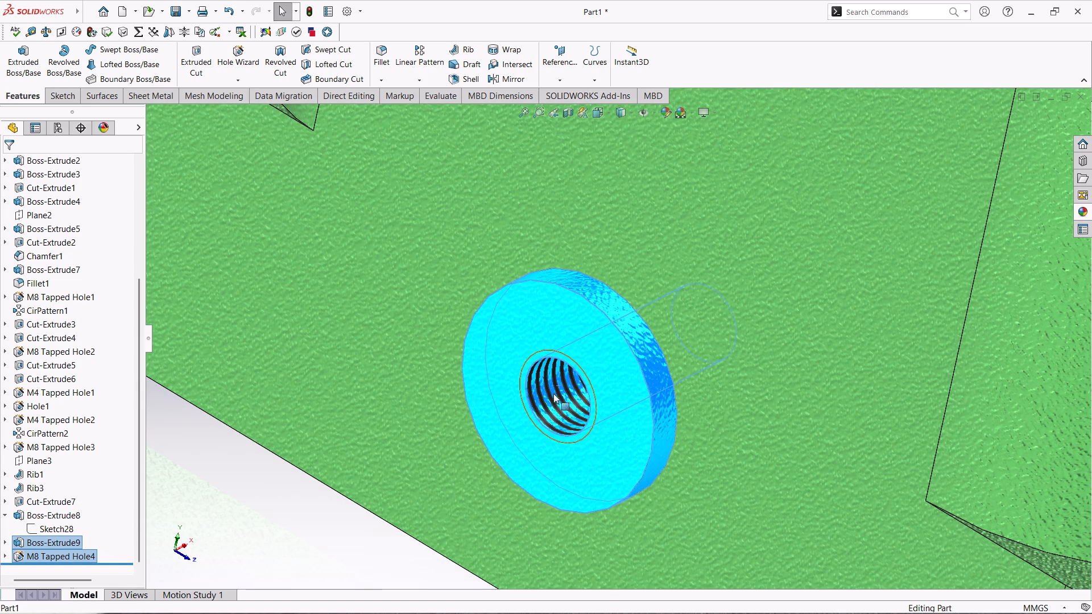
scroll(468, 493, up, 7)
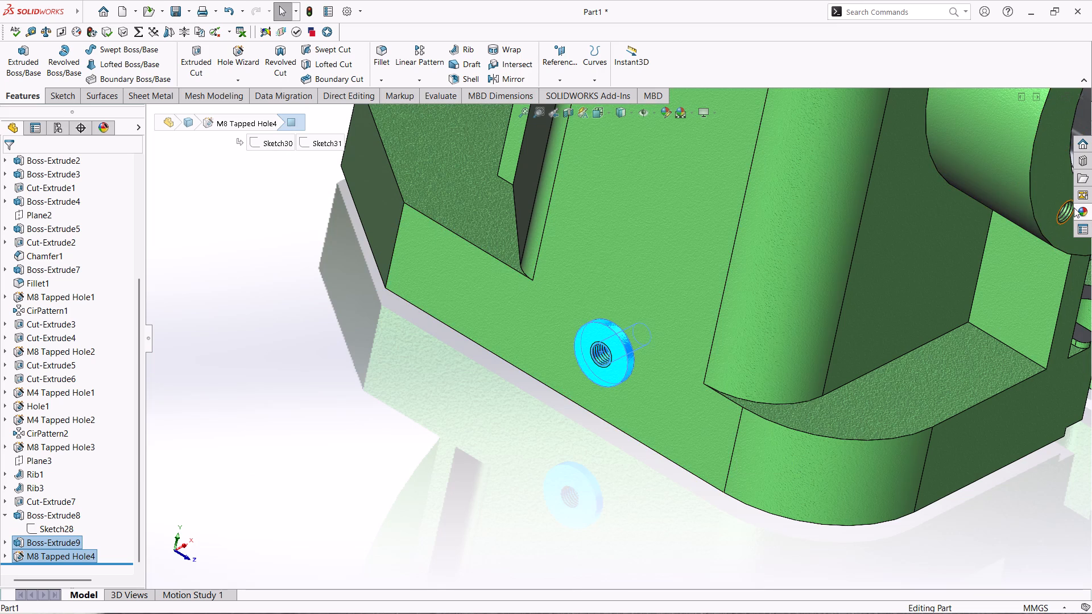
click(1081, 211)
click(788, 494)
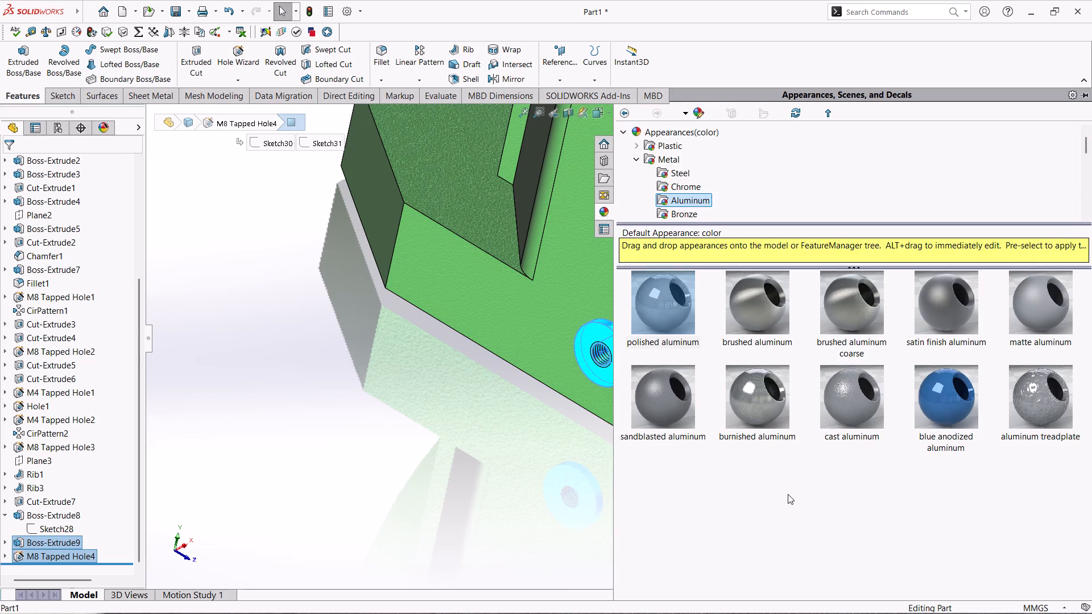
double_click(671, 320)
click(437, 522)
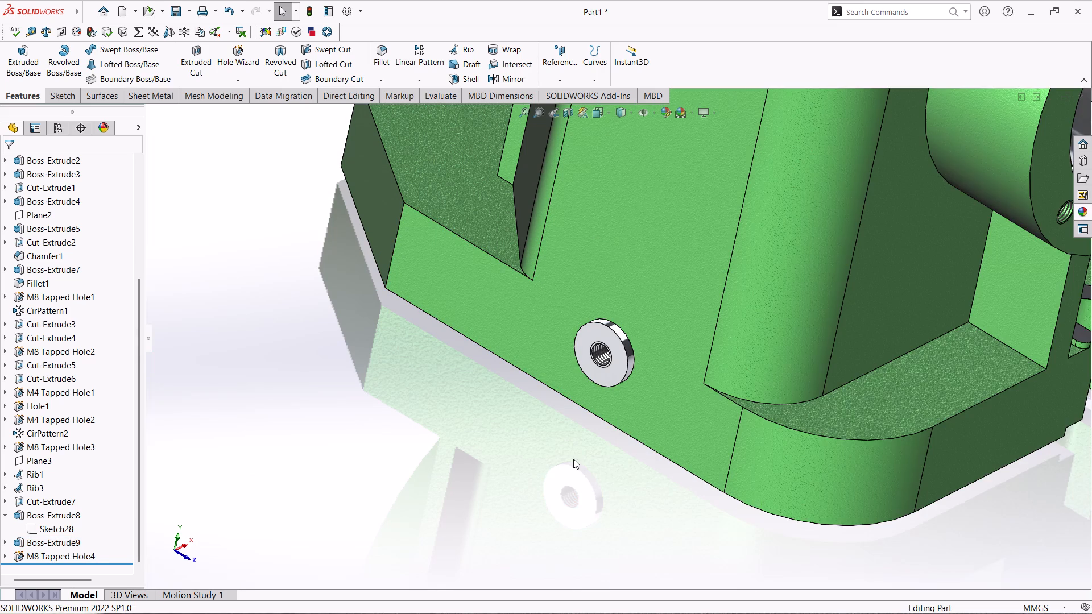
Apply the polished aluminum appearance to the U-shaped seat face around the base slot below the round flange.
scroll(573, 459, up, 4)
scroll(655, 436, up, 1)
middle_drag(655, 436, 586, 480)
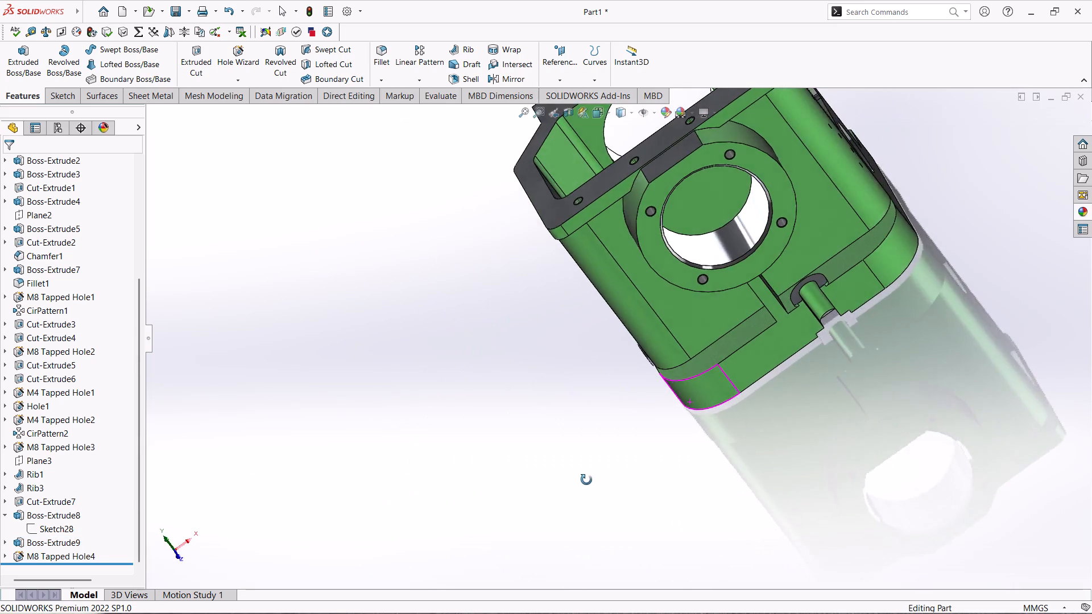
middle_drag(586, 480, 601, 491)
middle_drag(820, 403, 831, 432)
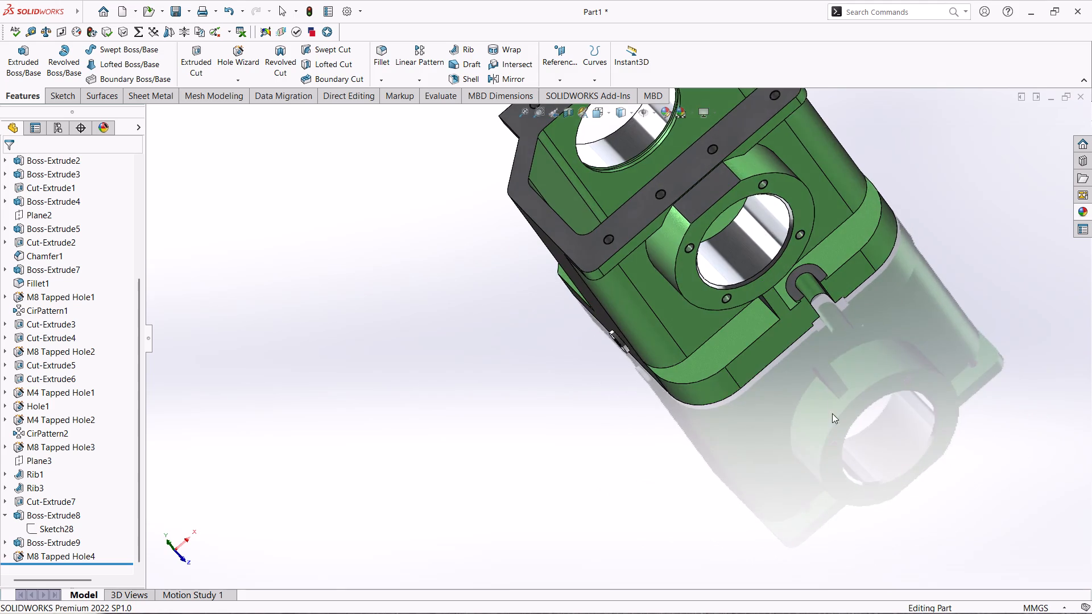
scroll(842, 288, down, 7)
ctrl+click(537, 276)
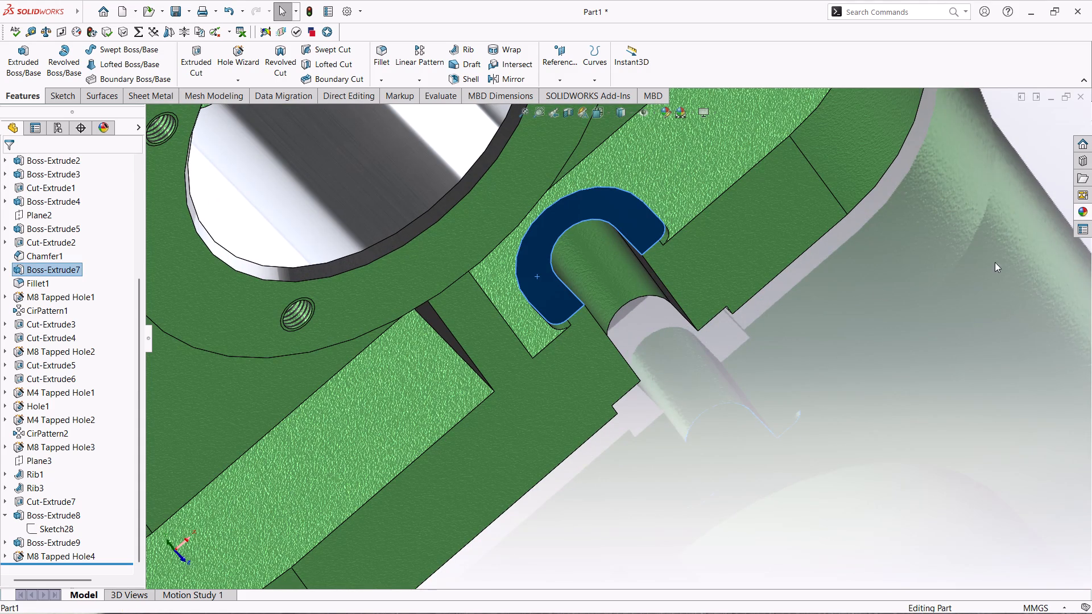
ctrl+click(1084, 214)
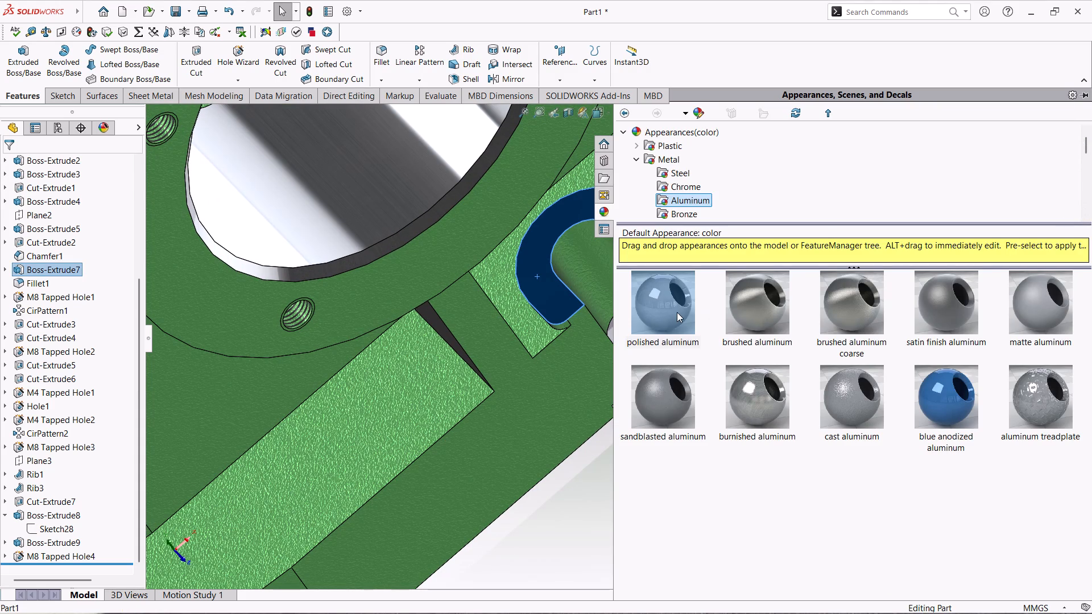
ctrl+double_click(677, 312)
ctrl+click(737, 500)
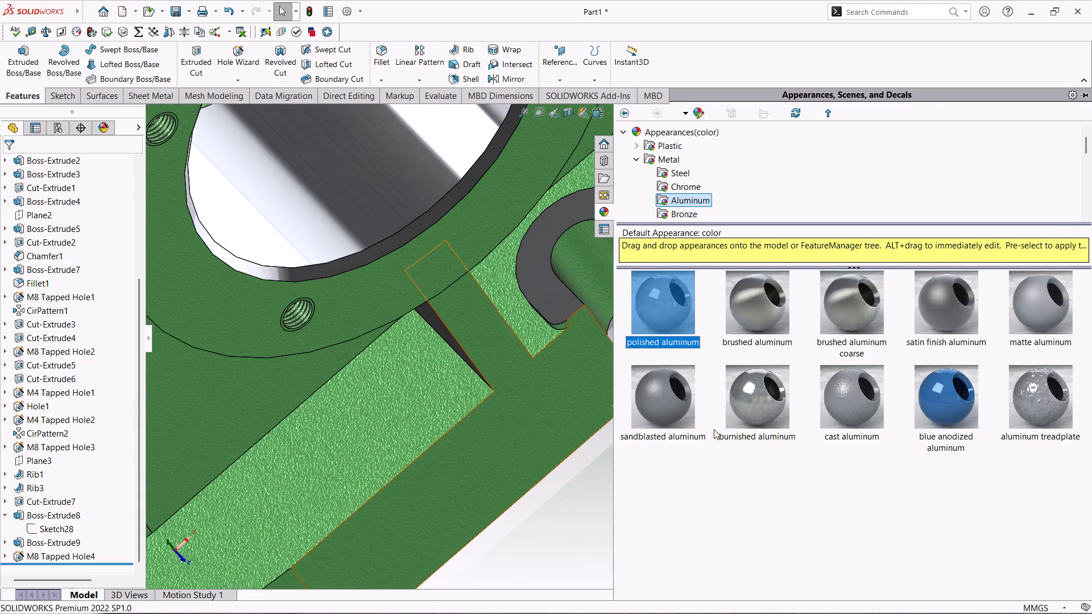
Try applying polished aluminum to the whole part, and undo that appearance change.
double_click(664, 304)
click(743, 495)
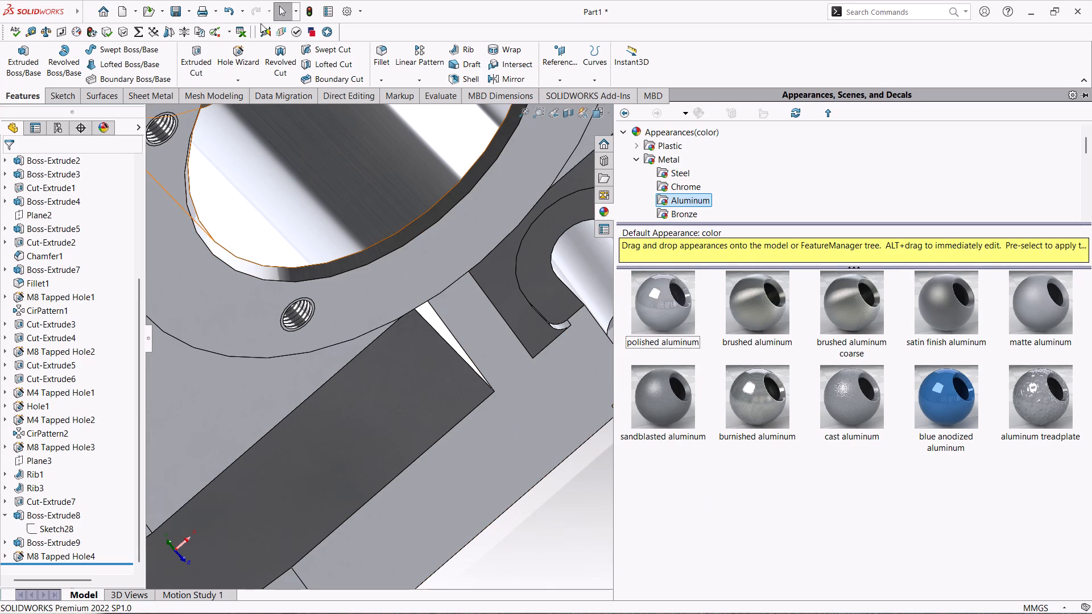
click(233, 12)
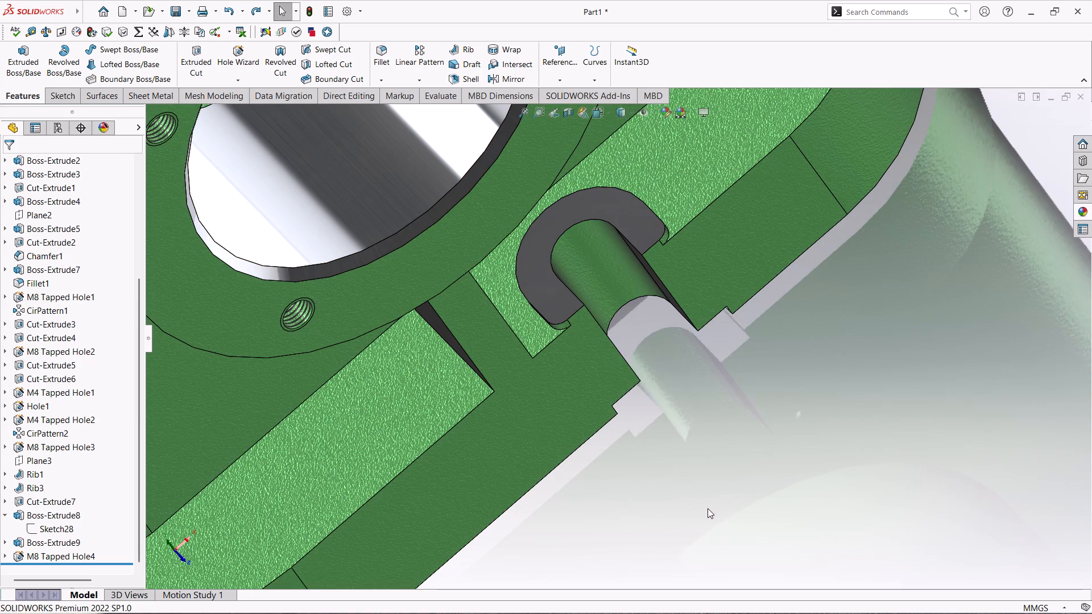
Apply the polished aluminum appearance to the top face of the housing's upper mounting flange.
scroll(708, 508, up, 7)
middle_drag(524, 474, 549, 471)
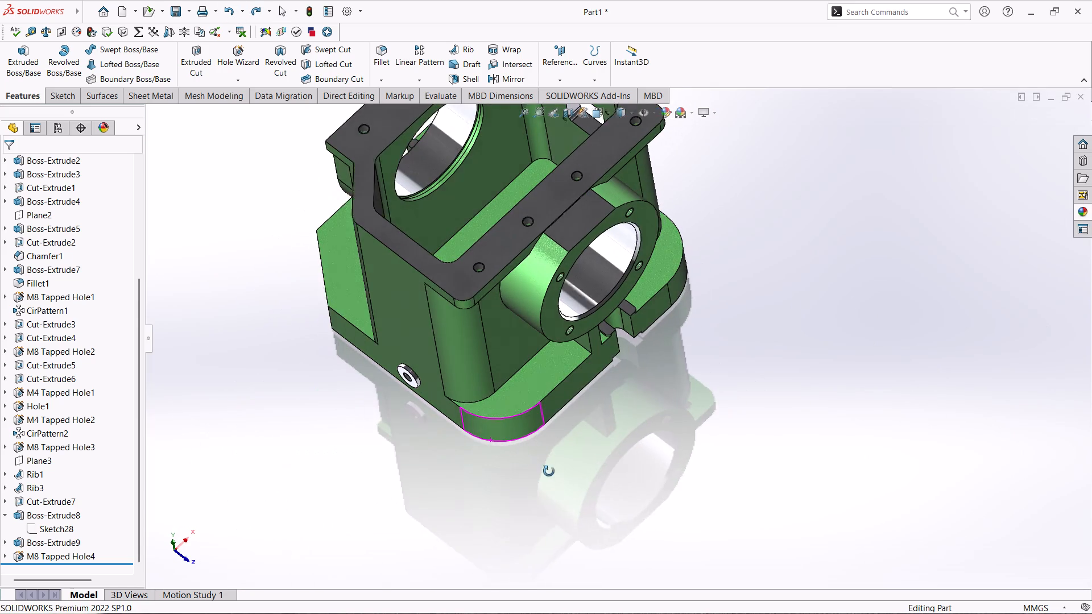
middle_drag(549, 471, 547, 471)
middle_drag(646, 398, 651, 429)
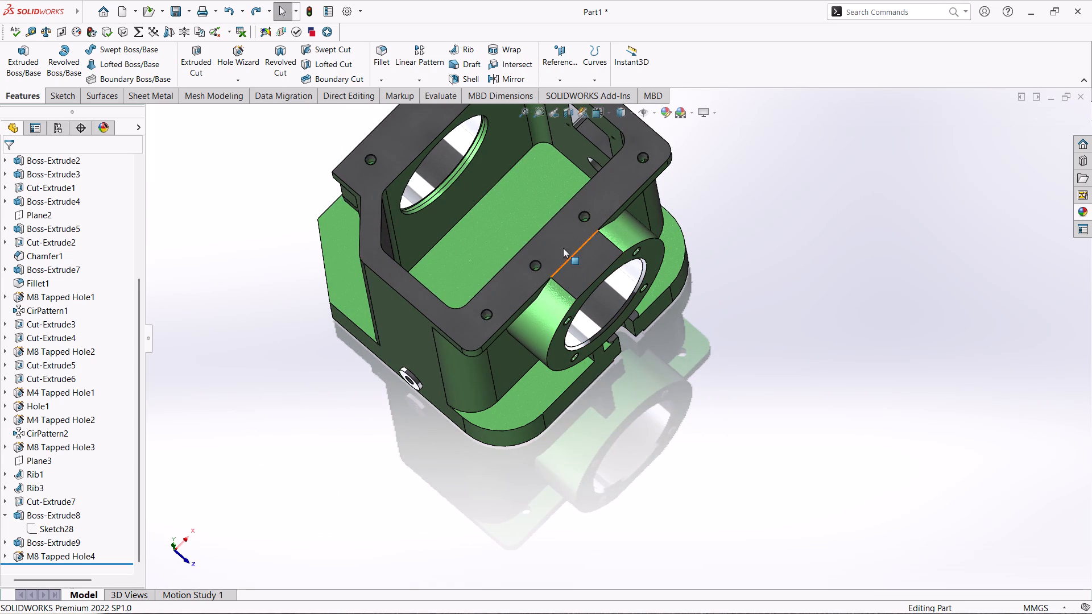
click(561, 243)
click(1084, 209)
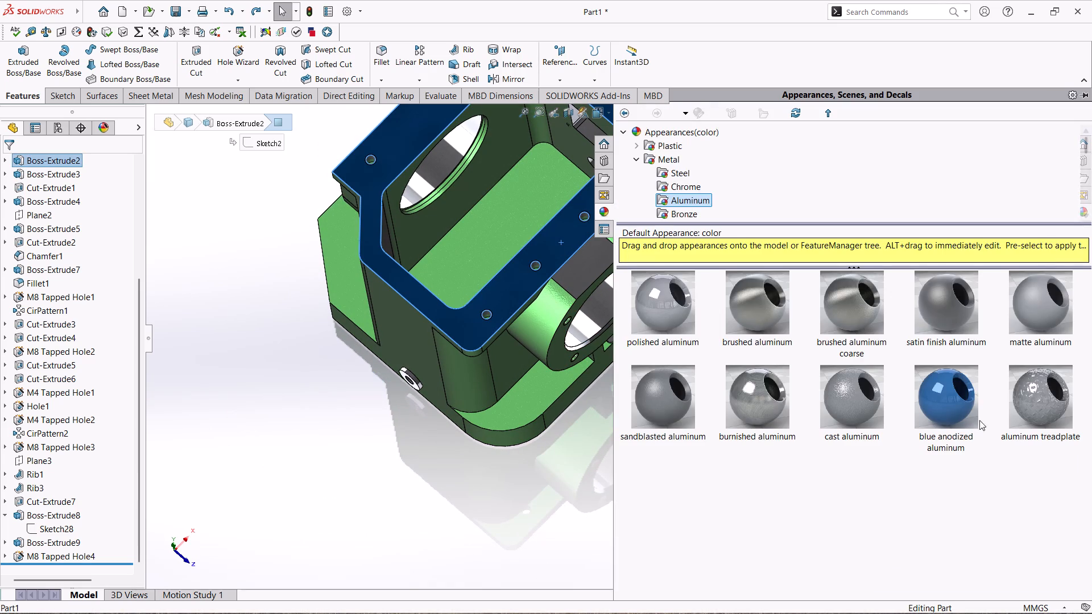
double_click(654, 318)
click(718, 480)
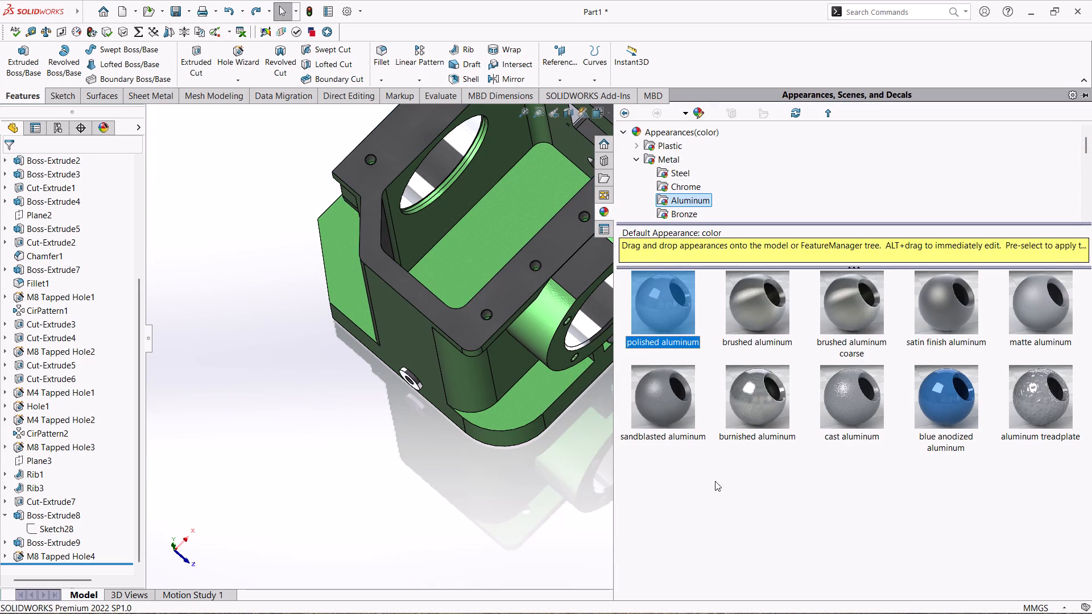
click(538, 499)
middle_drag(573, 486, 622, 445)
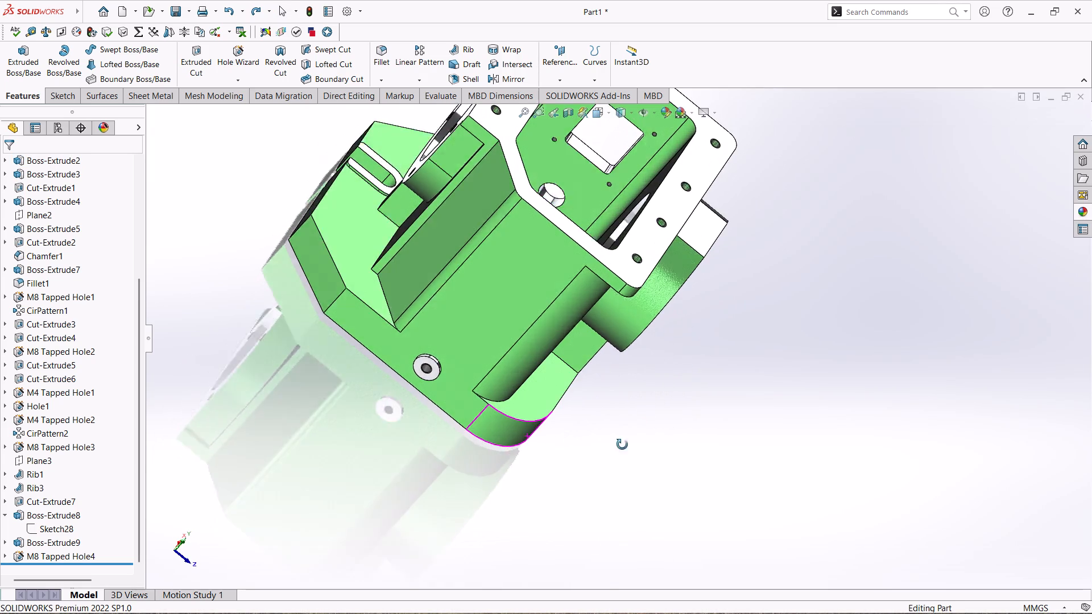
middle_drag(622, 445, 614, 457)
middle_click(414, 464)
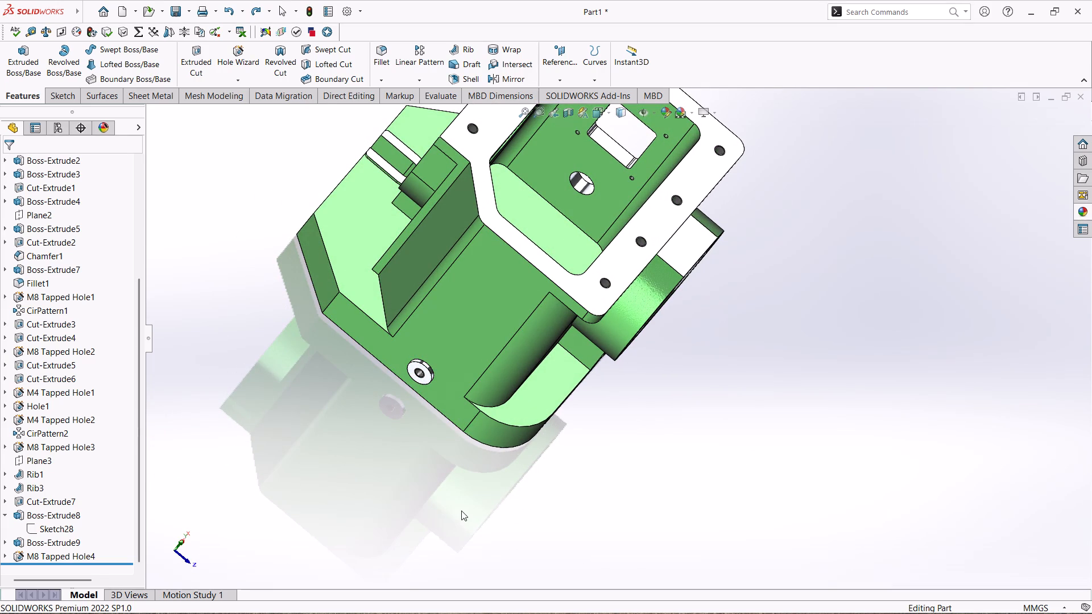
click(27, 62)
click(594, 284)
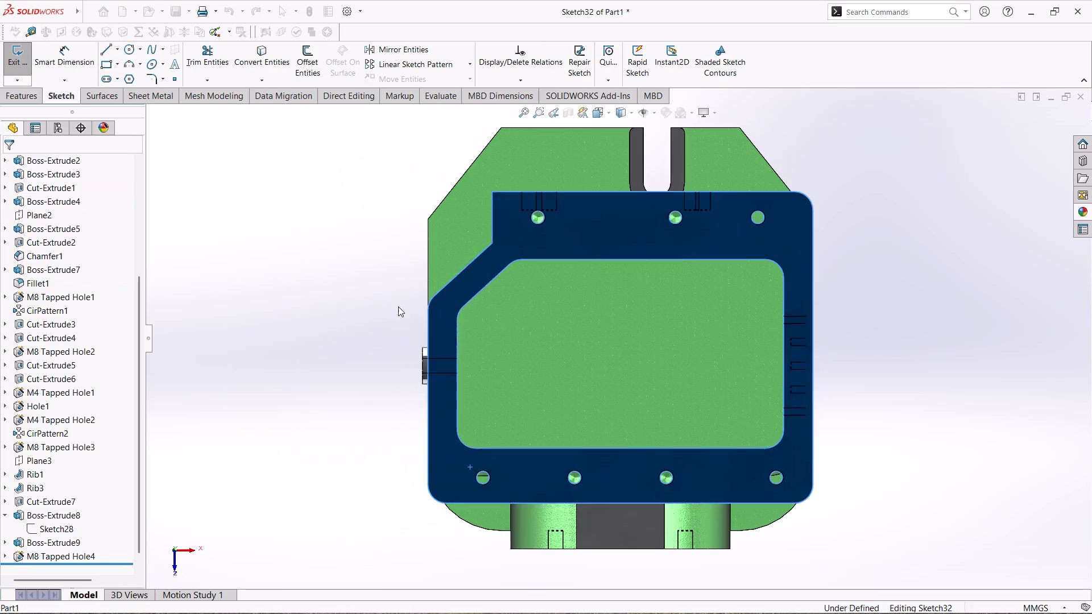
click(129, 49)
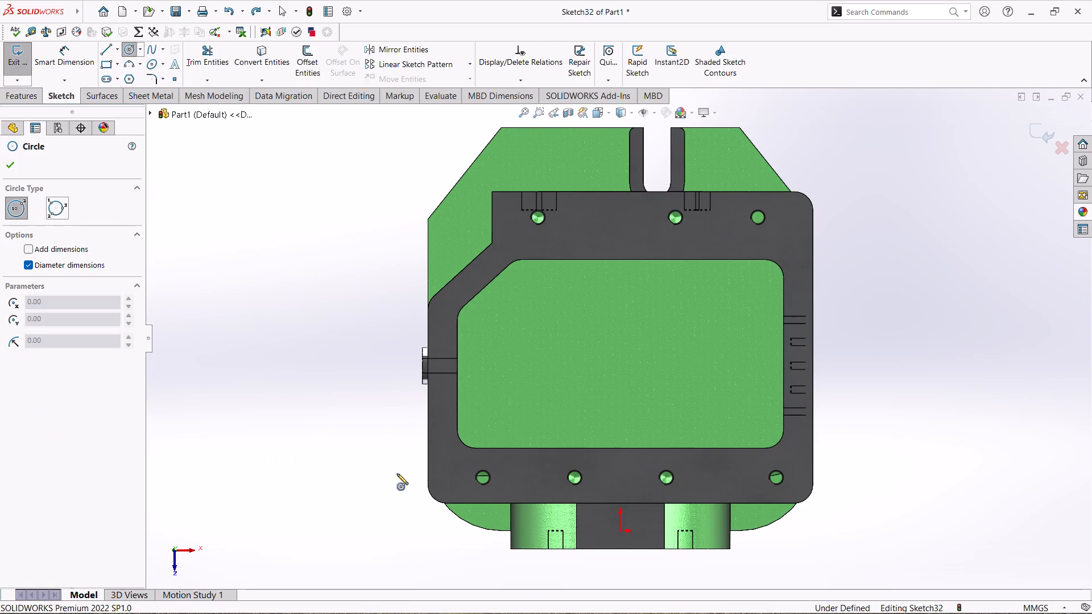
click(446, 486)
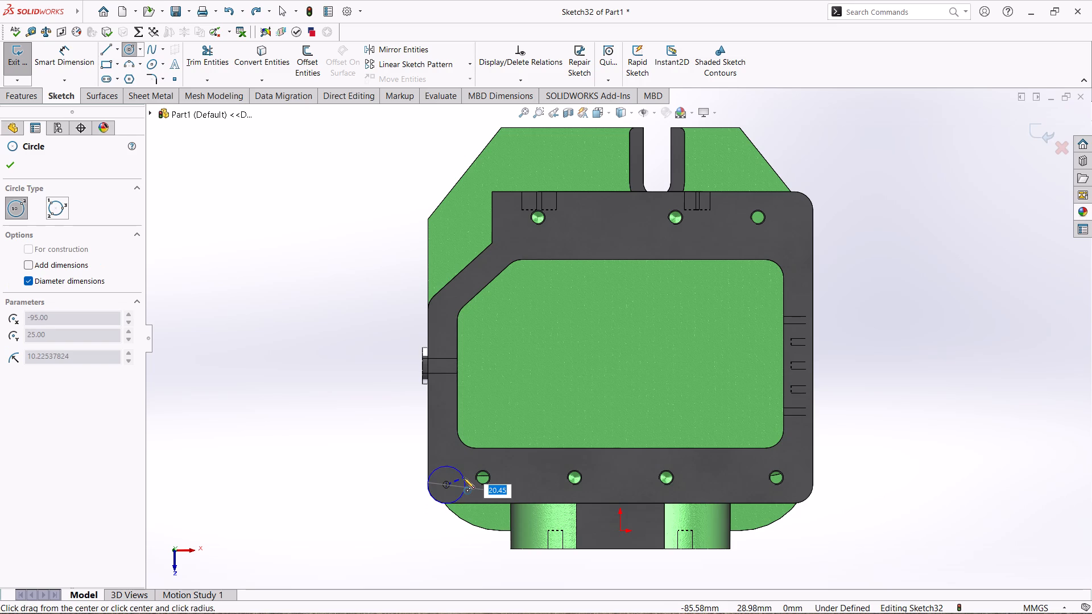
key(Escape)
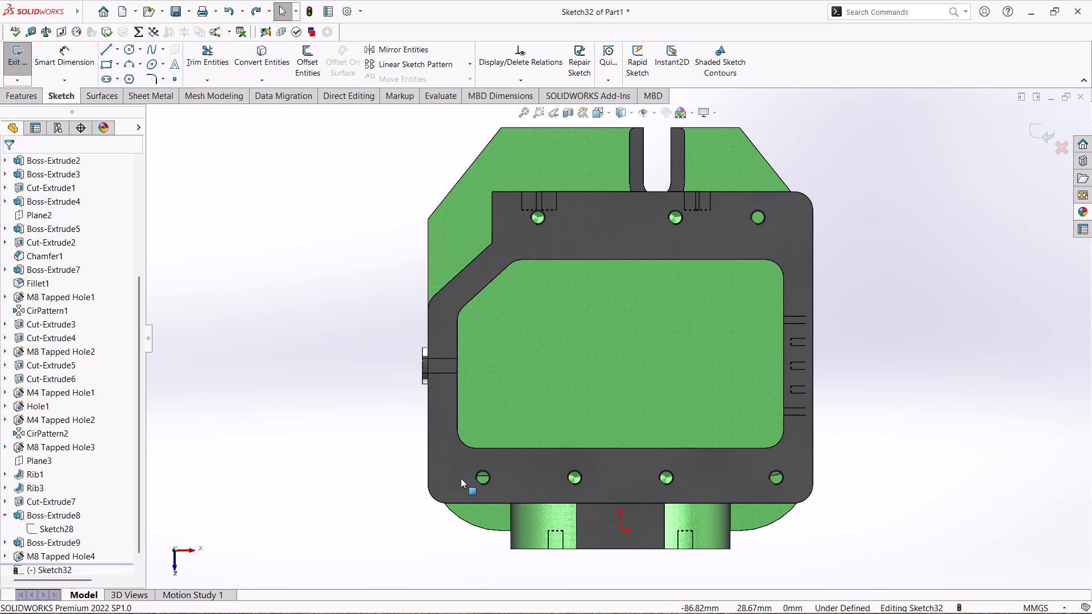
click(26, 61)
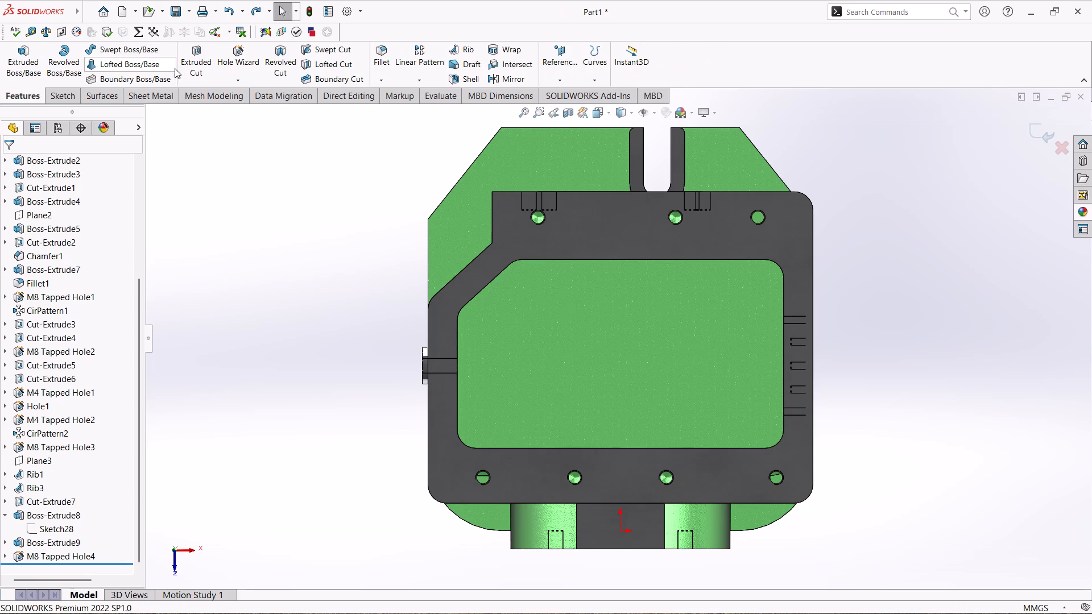
Start an extruded cut sketch on the upper mounting flange face and draw circles about 18 and 17 mm in diameter, centred on two opposite rounded corners.
click(197, 65)
click(532, 471)
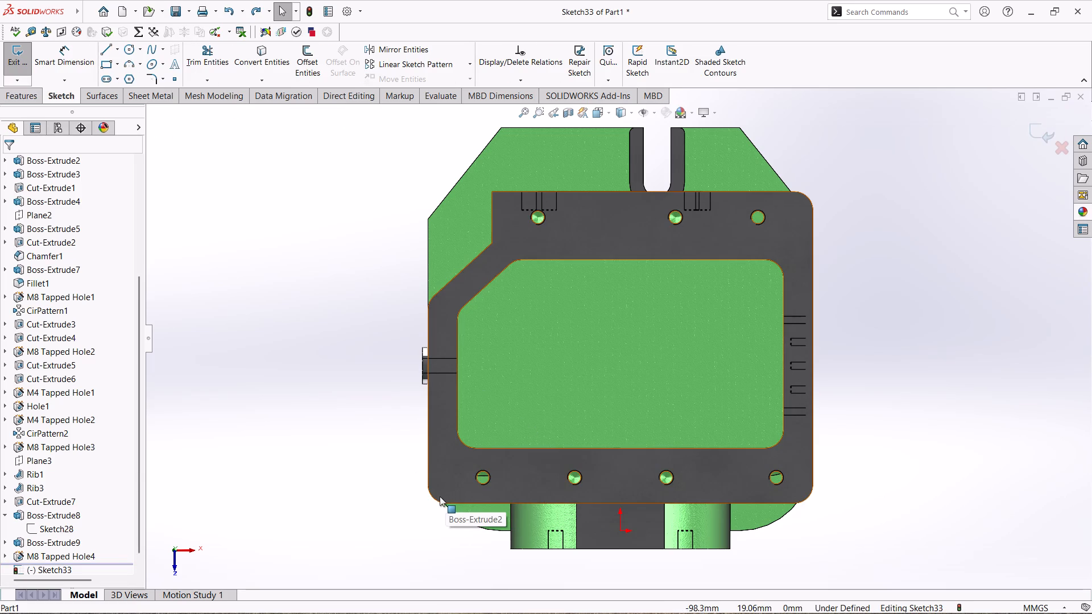
click(129, 52)
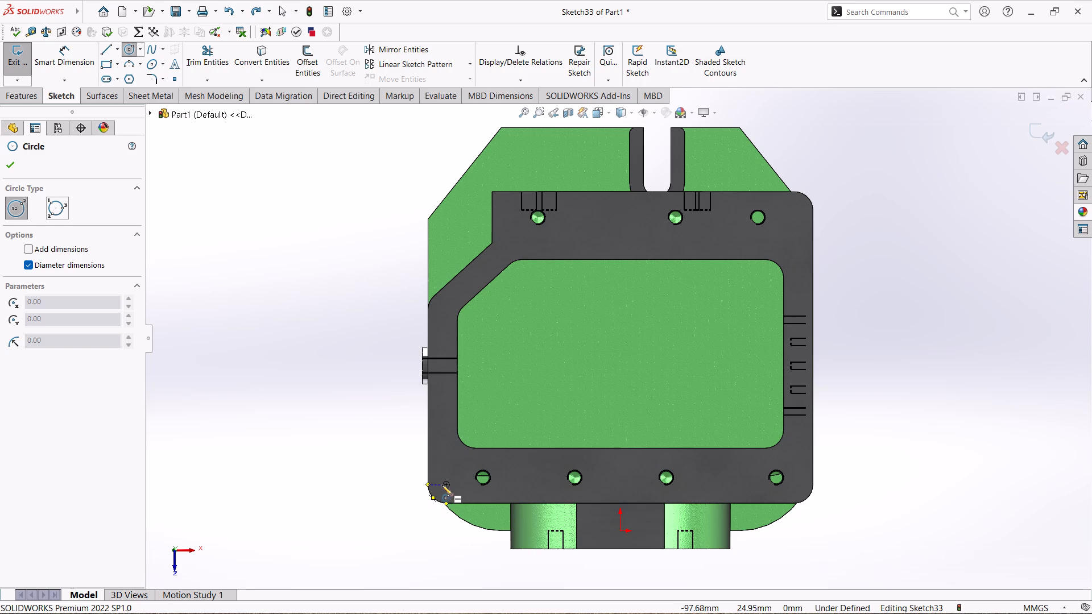
click(445, 485)
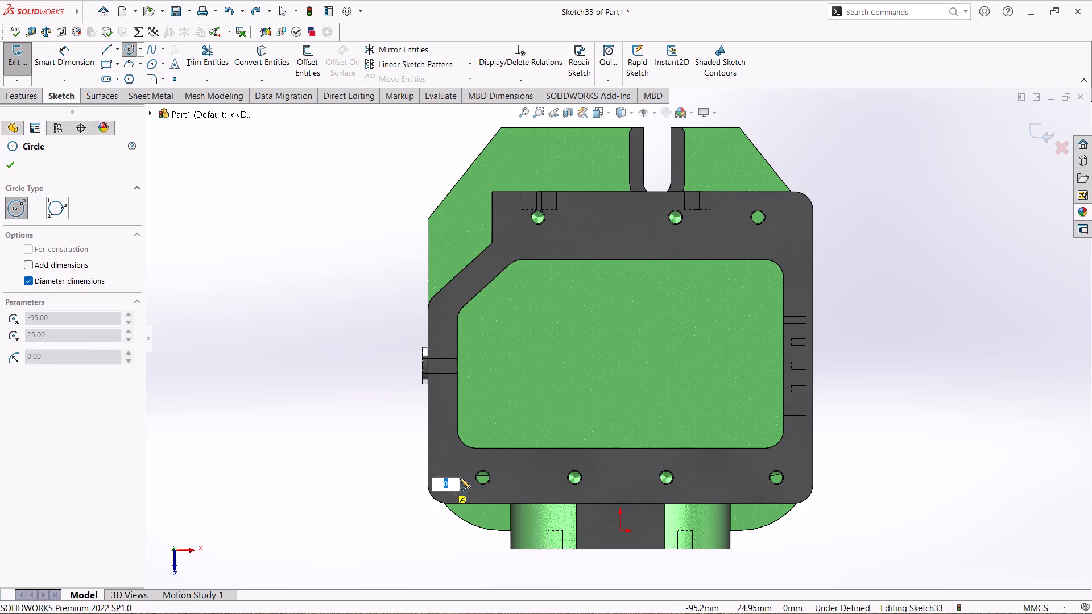
click(460, 475)
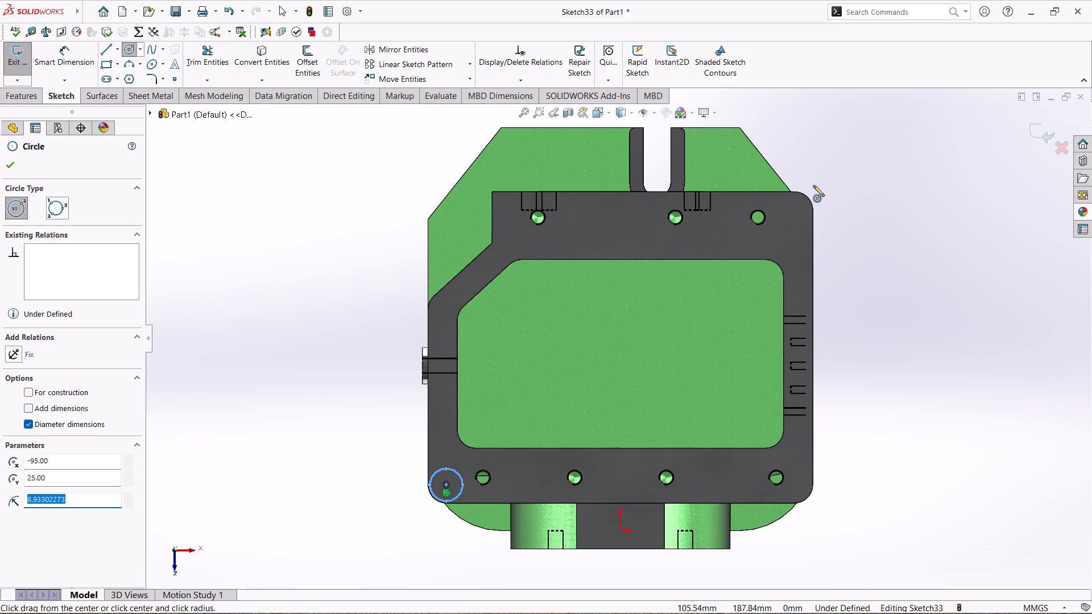
click(795, 211)
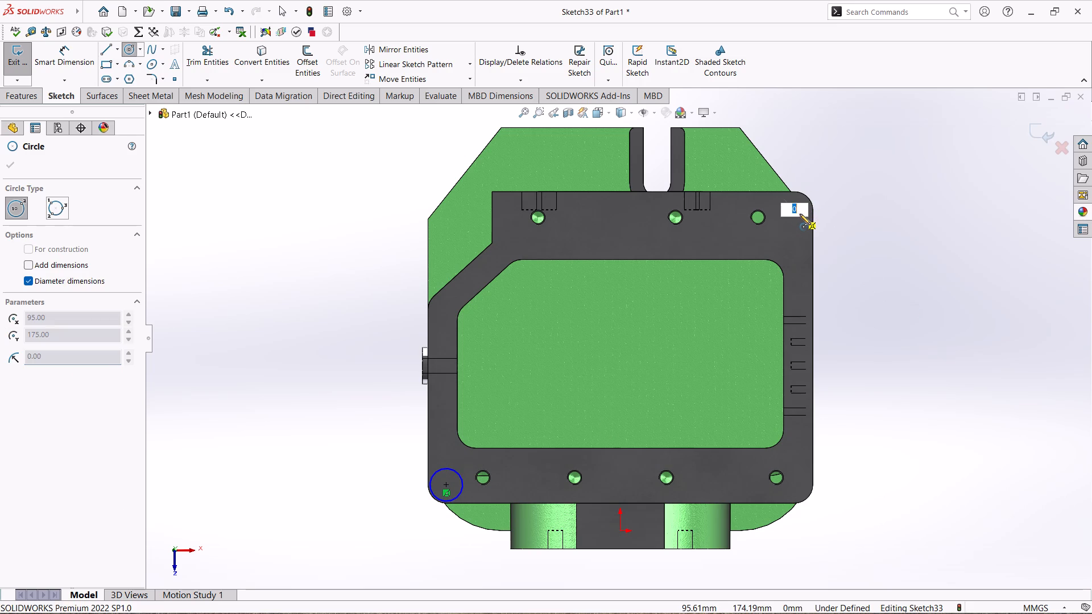
click(806, 221)
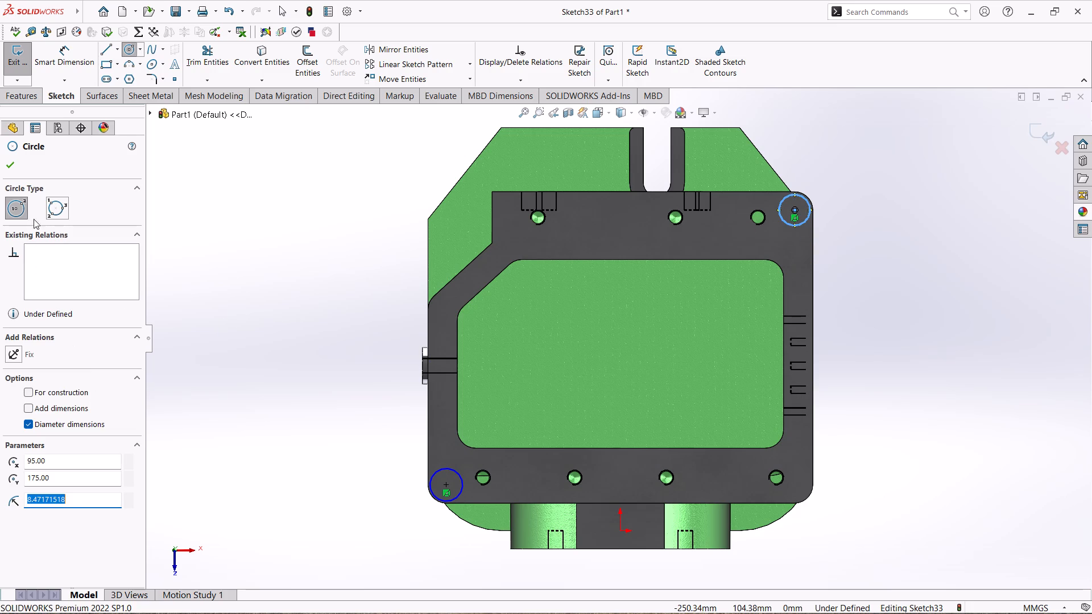
click(8, 167)
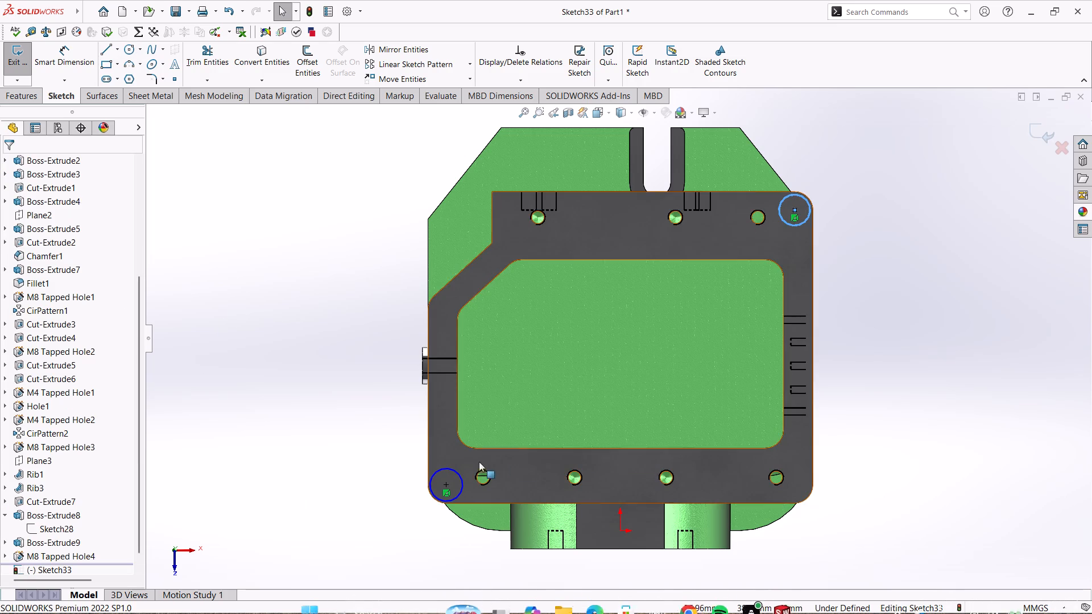
Add an Equal relation between the two corner circles.
ctrl+click(450, 468)
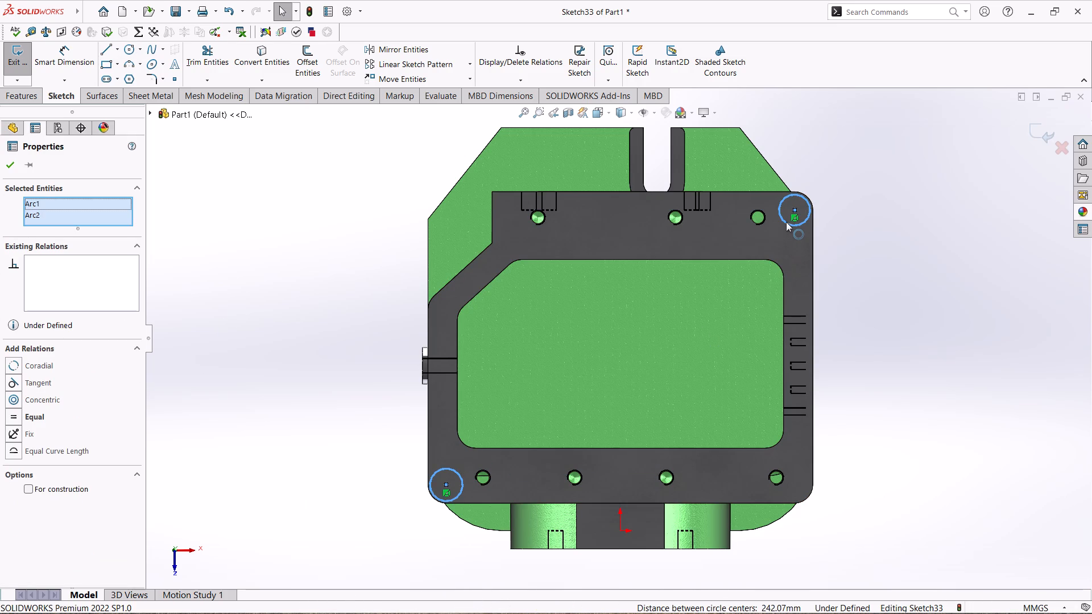
ctrl+click(786, 221)
click(222, 362)
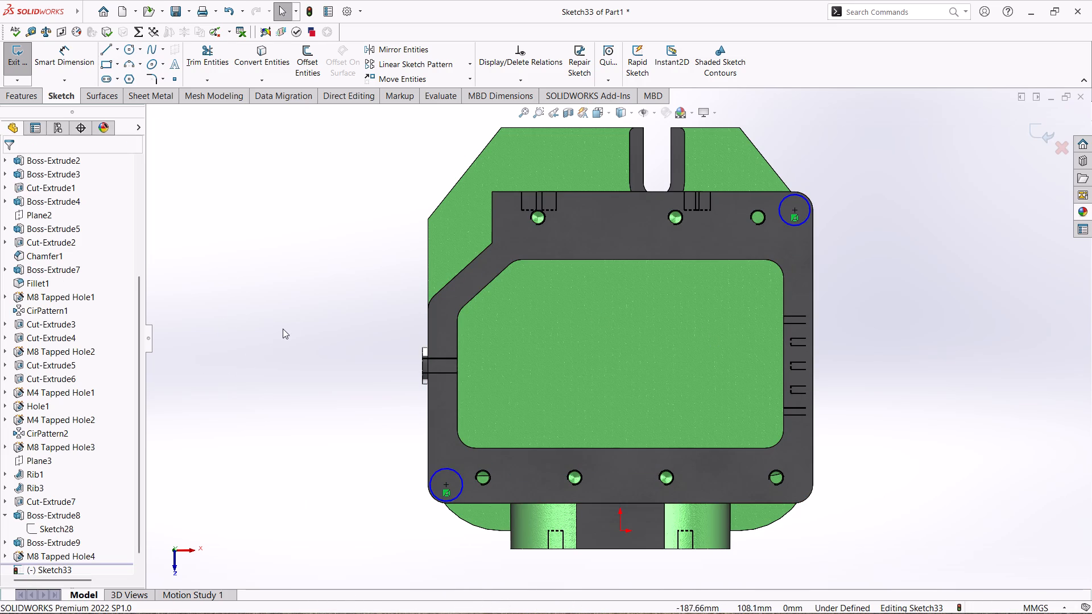
right_click(292, 324)
click(242, 343)
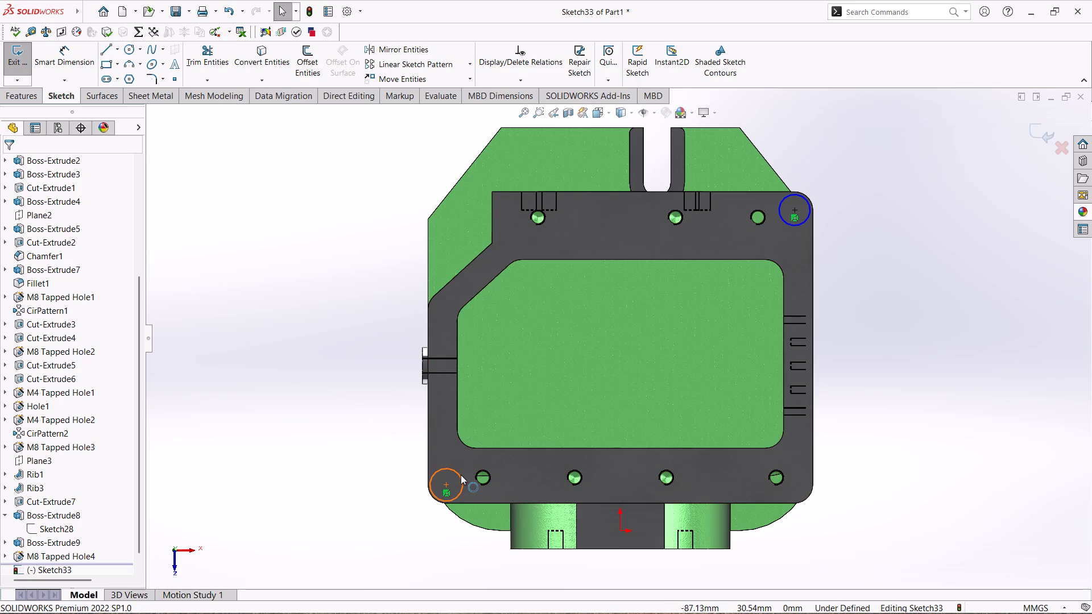
ctrl+click(461, 475)
ctrl+click(802, 222)
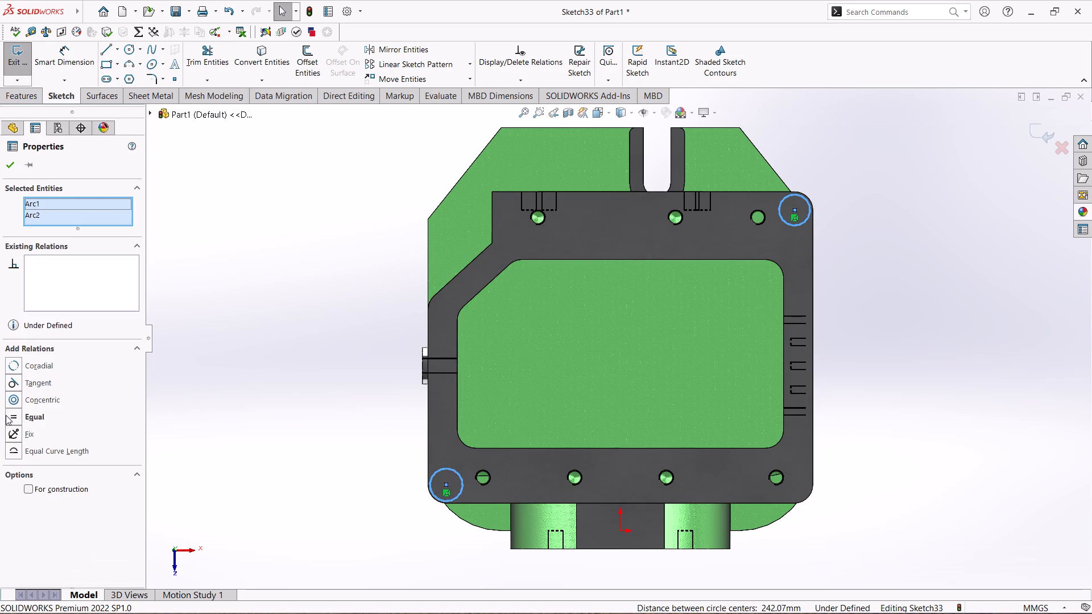
click(6, 414)
click(285, 330)
Dimension the circle near the tapped-hole row at 10 mm diameter, and revise that diameter to 8 mm.
click(78, 55)
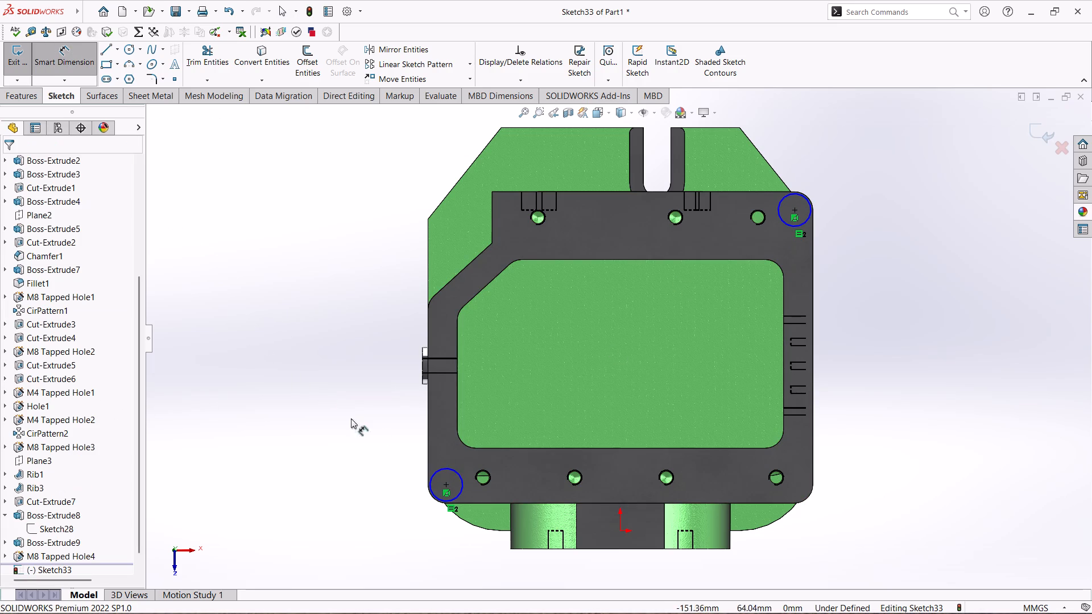
click(437, 474)
click(345, 464)
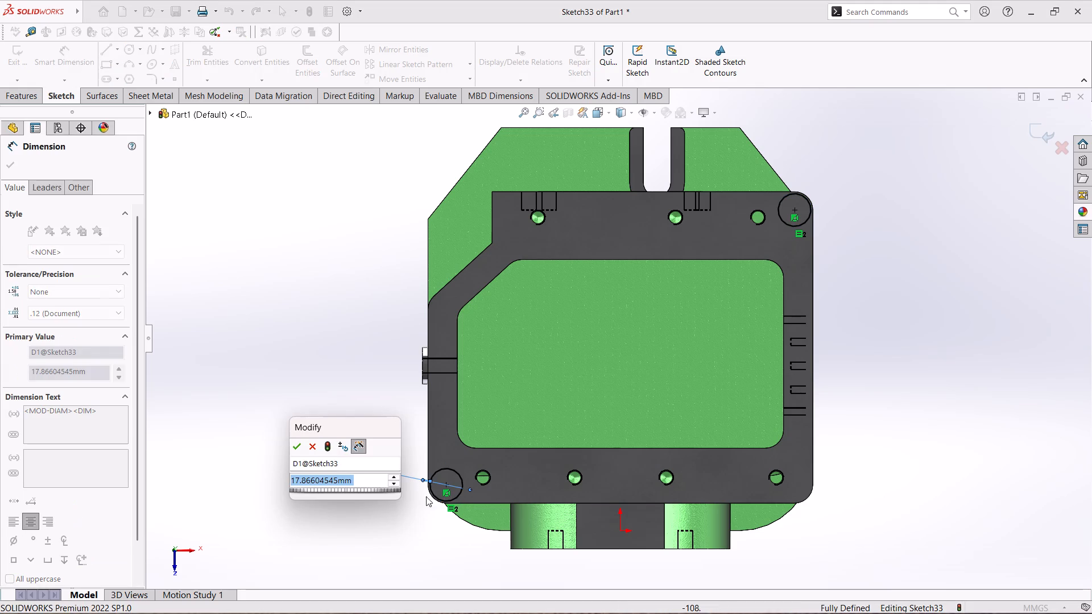
text(10)
key(Return)
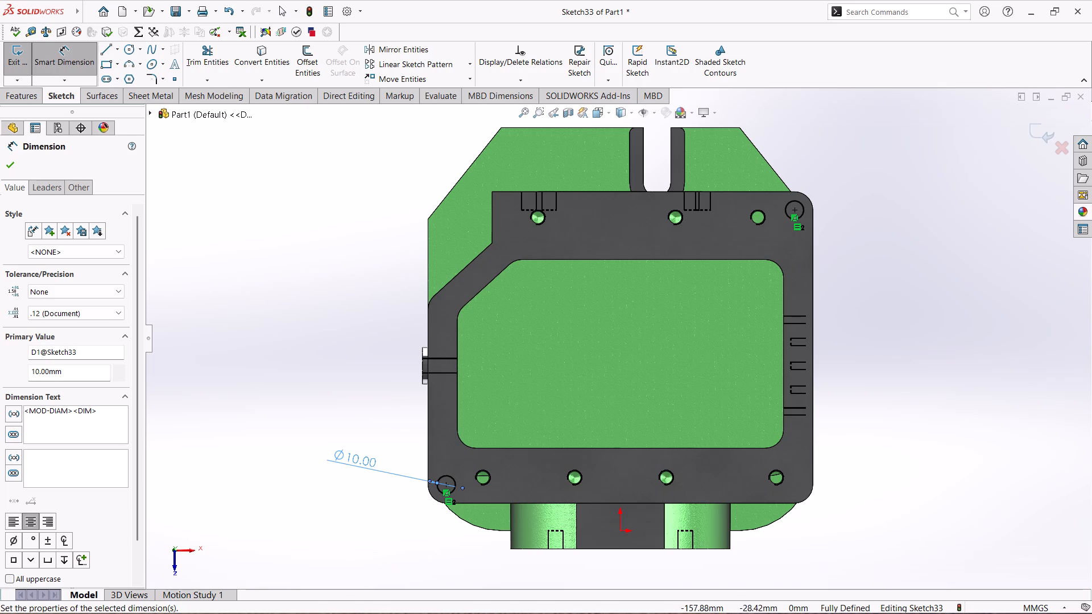
double_click(369, 468)
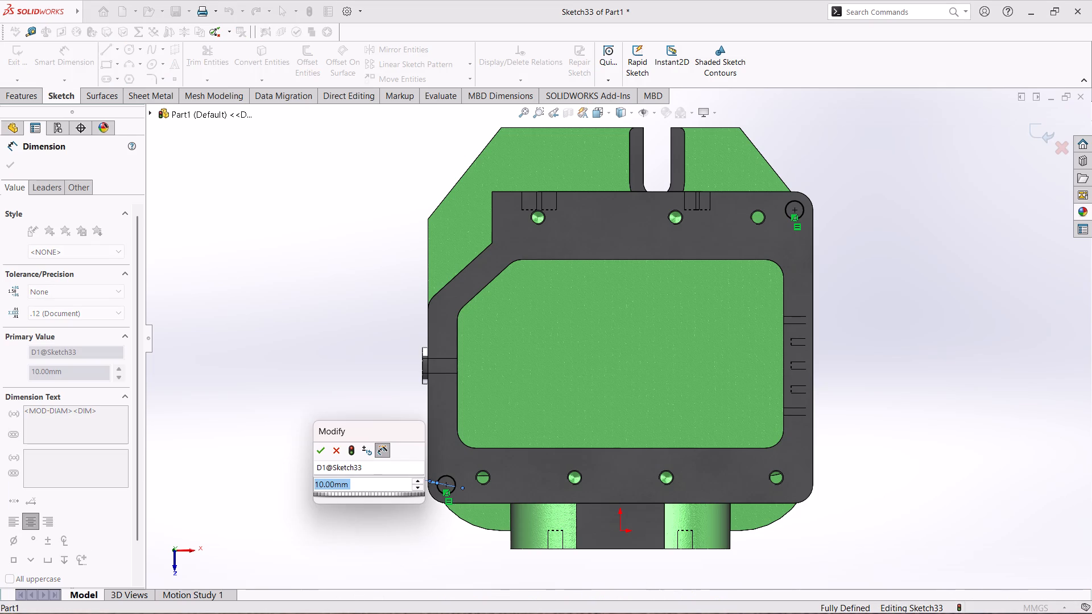
key(8)
key(Return)
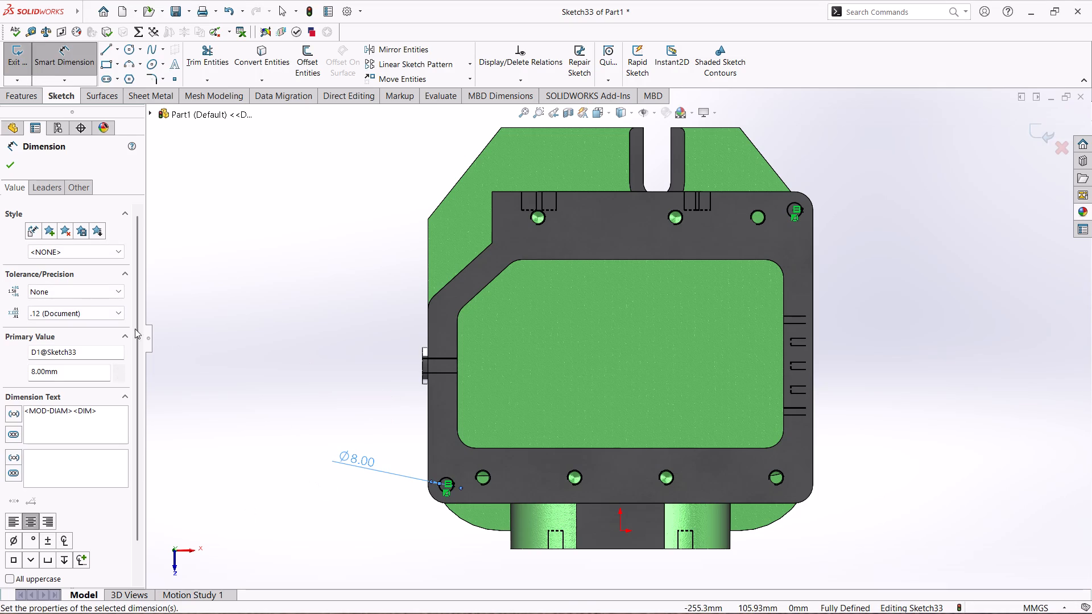
click(9, 164)
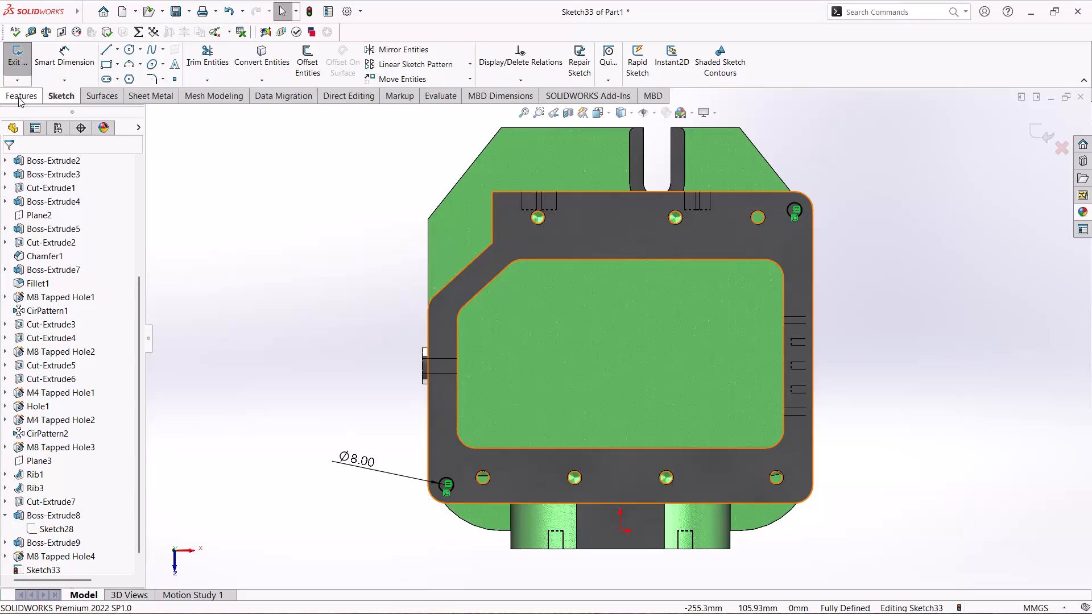
Cut the two corner circles through the flange with an Extruded Cut using the Up To Next end condition.
click(15, 96)
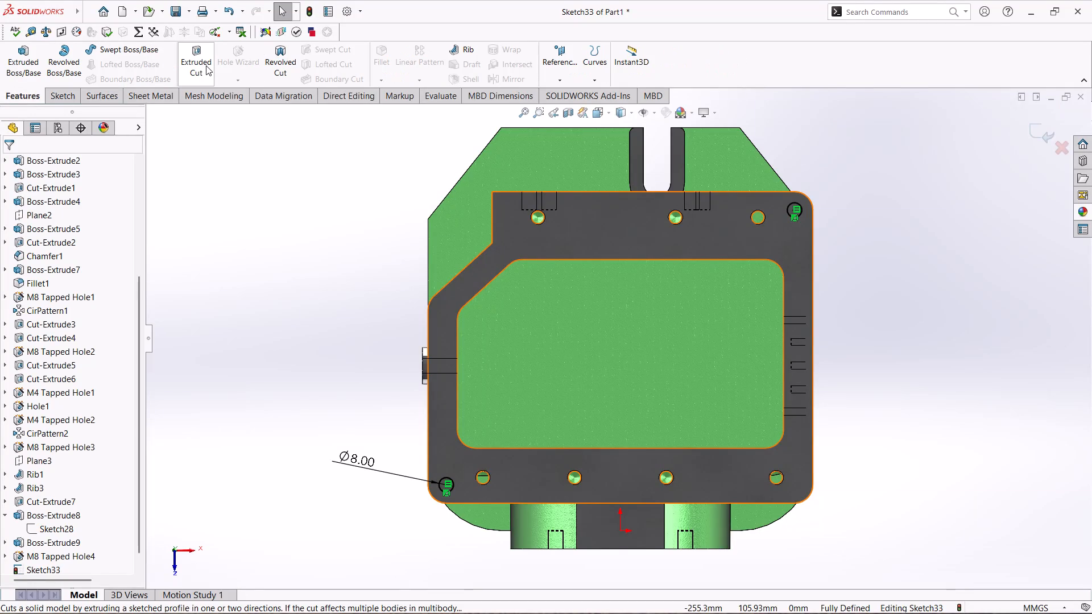
click(206, 65)
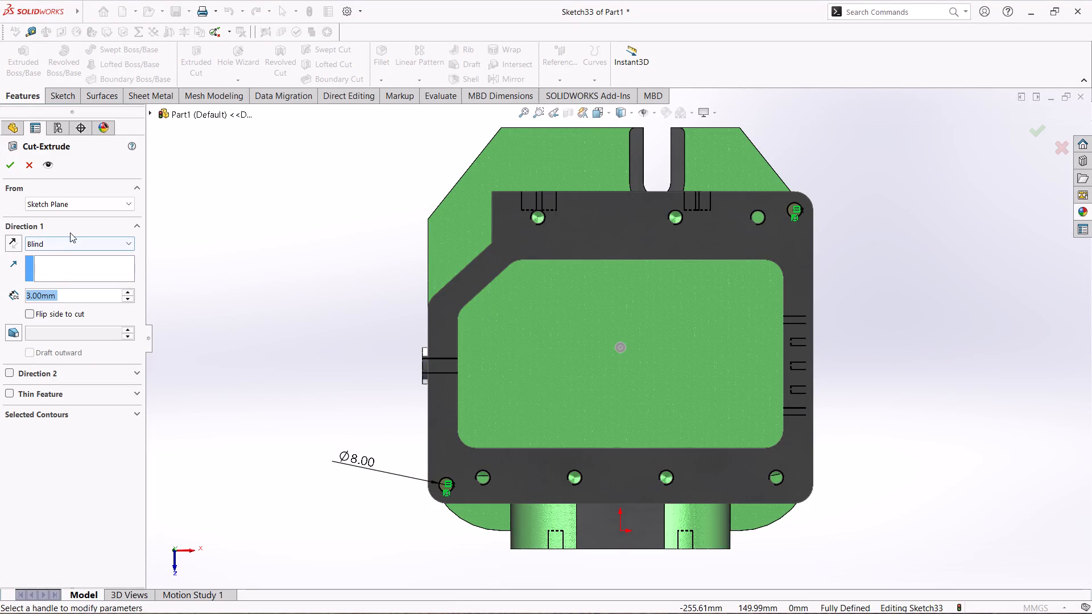
click(72, 232)
click(71, 239)
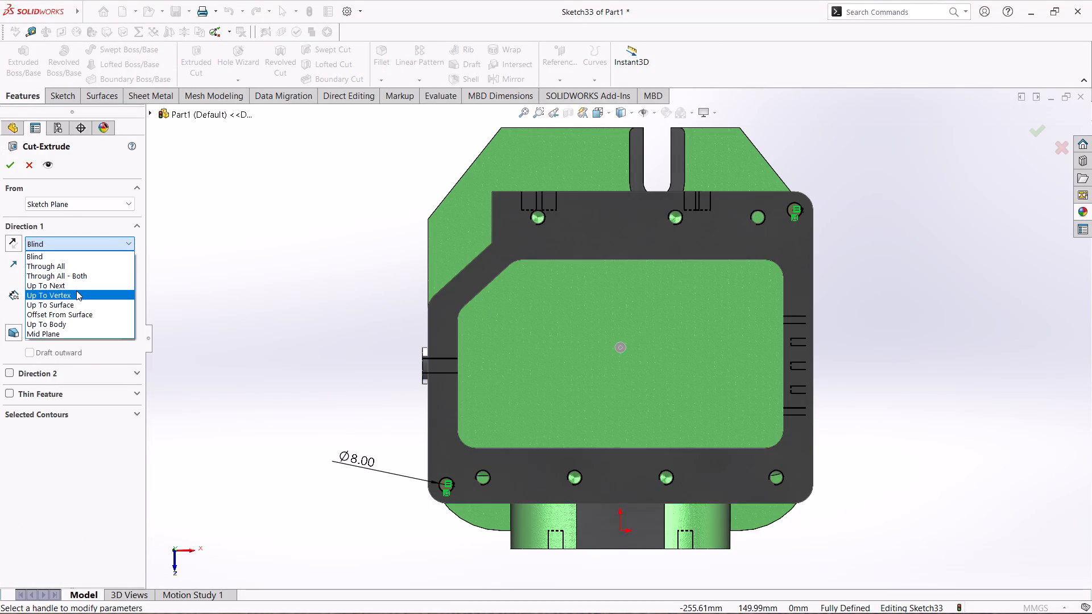
click(78, 283)
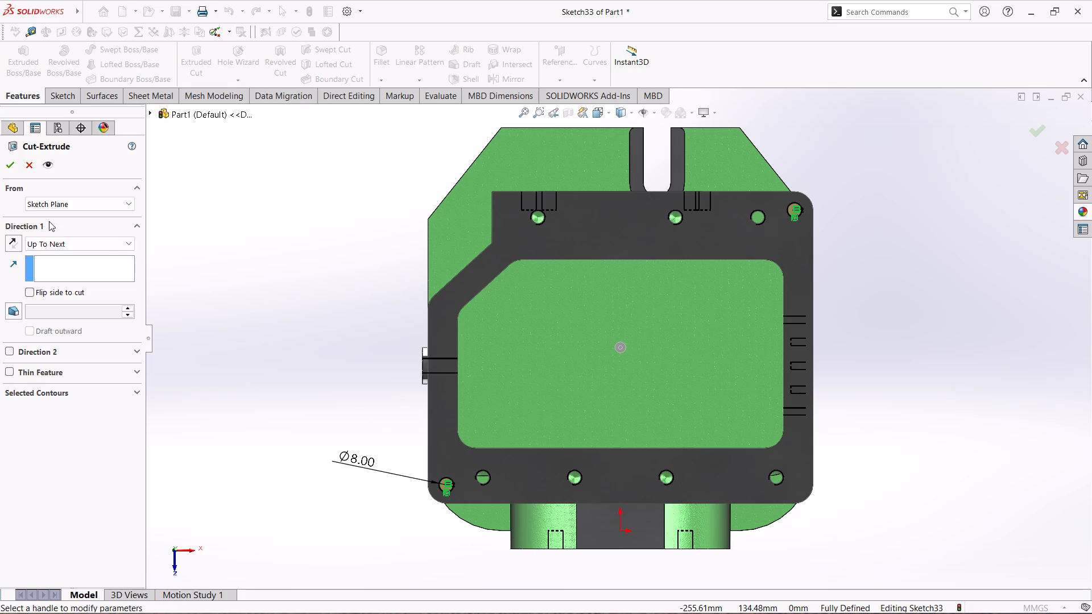
click(10, 162)
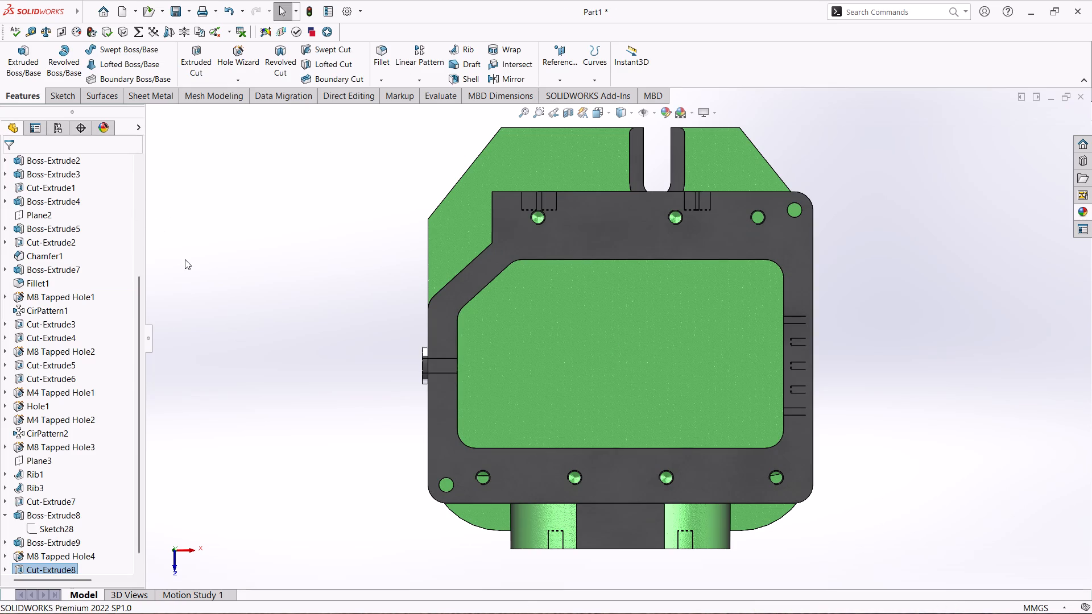
Start a sketch on the flange face and draw a rectangle about 33 by 6 mm against the opening's inner edge, beside the four-hole row.
click(512, 475)
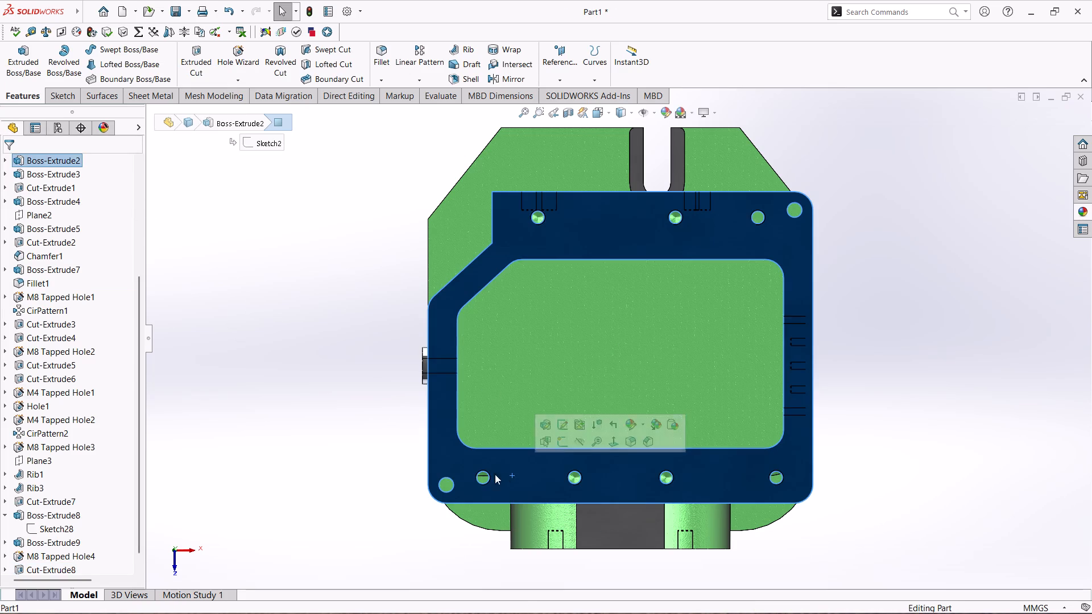
click(498, 451)
click(544, 413)
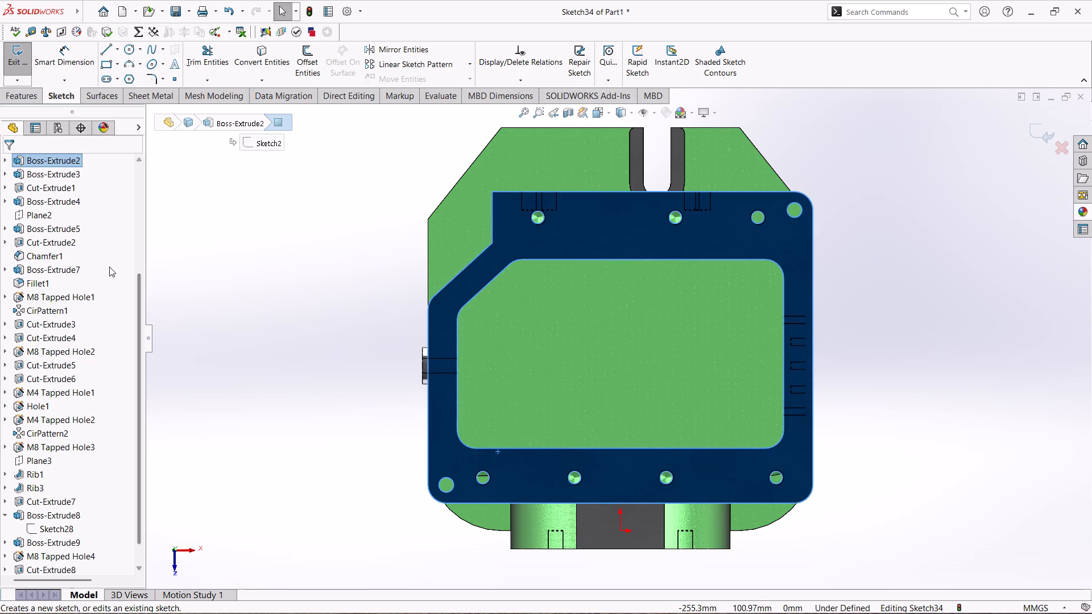
click(105, 65)
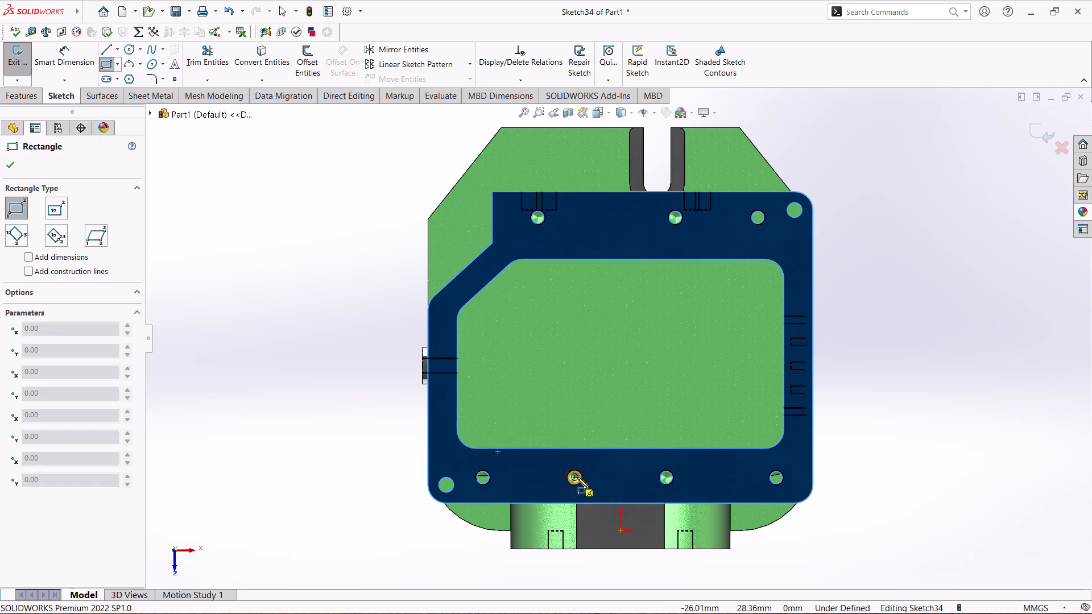
click(589, 449)
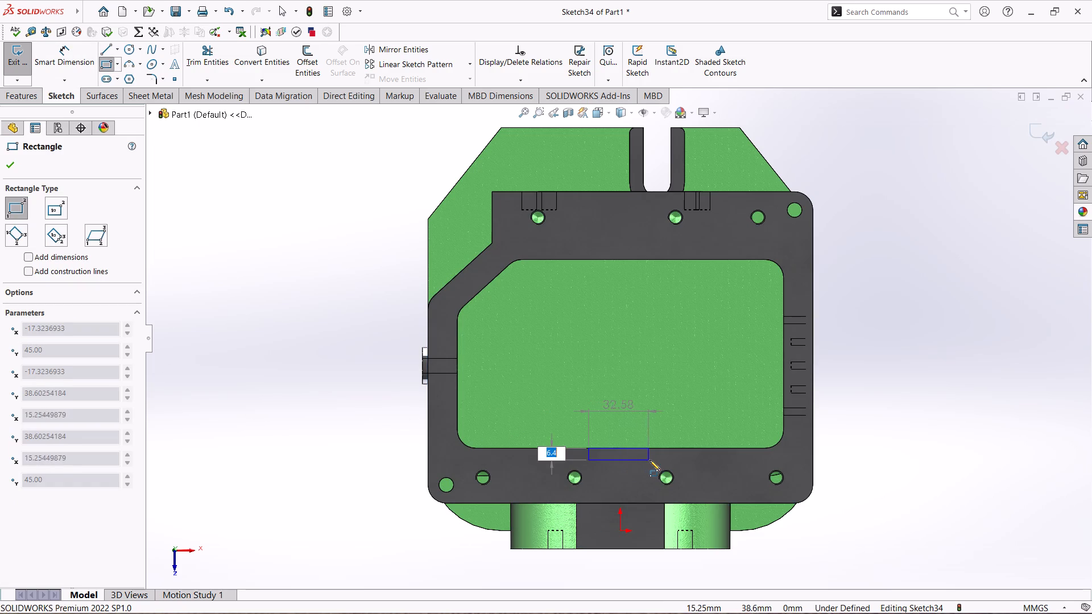
click(651, 460)
Dimension the rectangle's long side along the opening's edge to 30 mm.
click(52, 67)
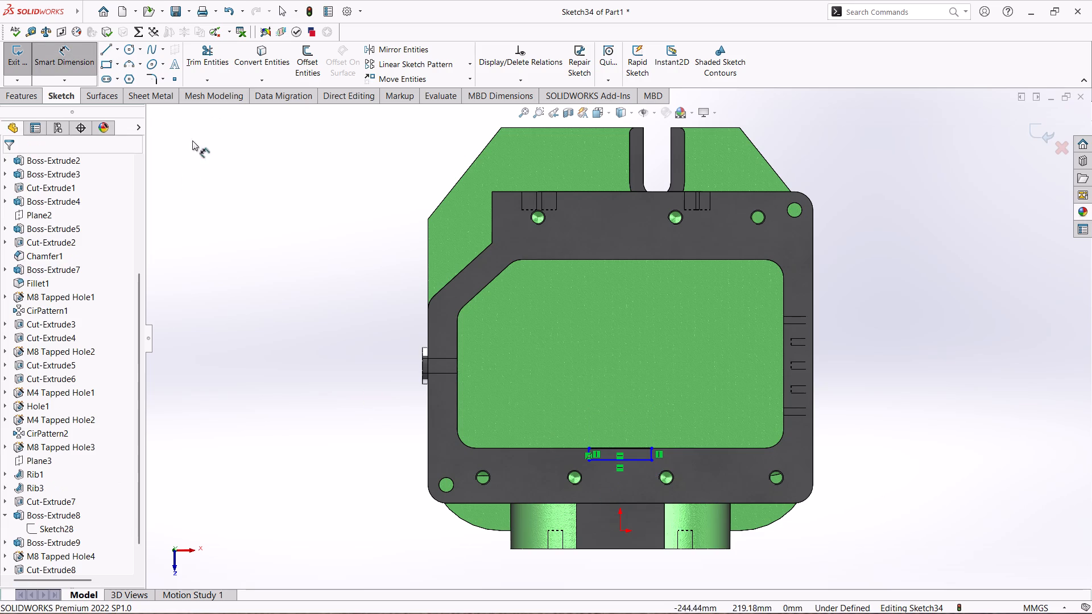
click(626, 444)
click(627, 447)
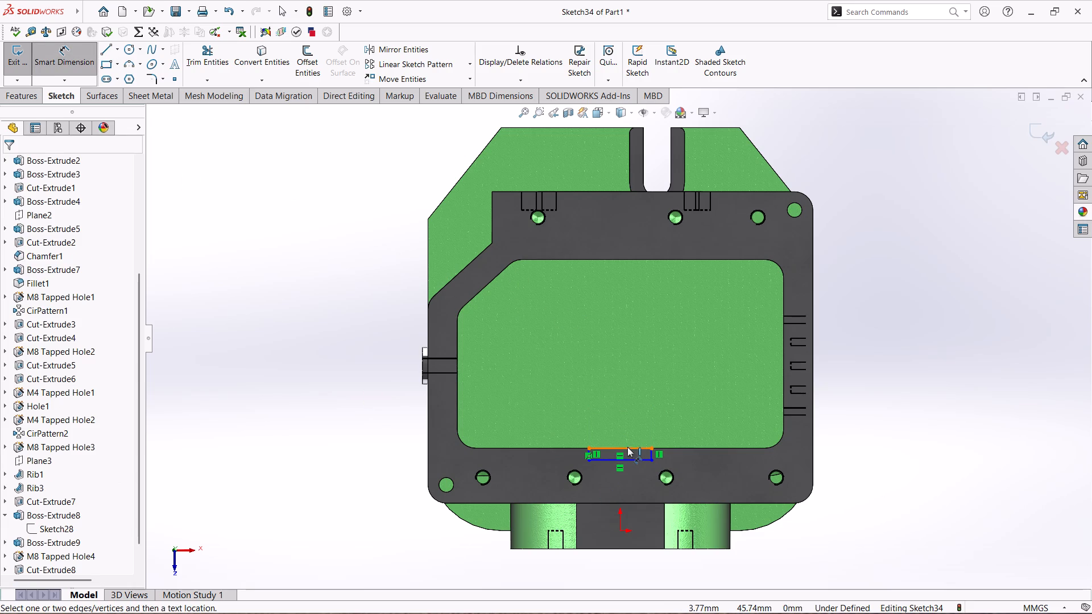
click(624, 424)
text(30)
key(Return)
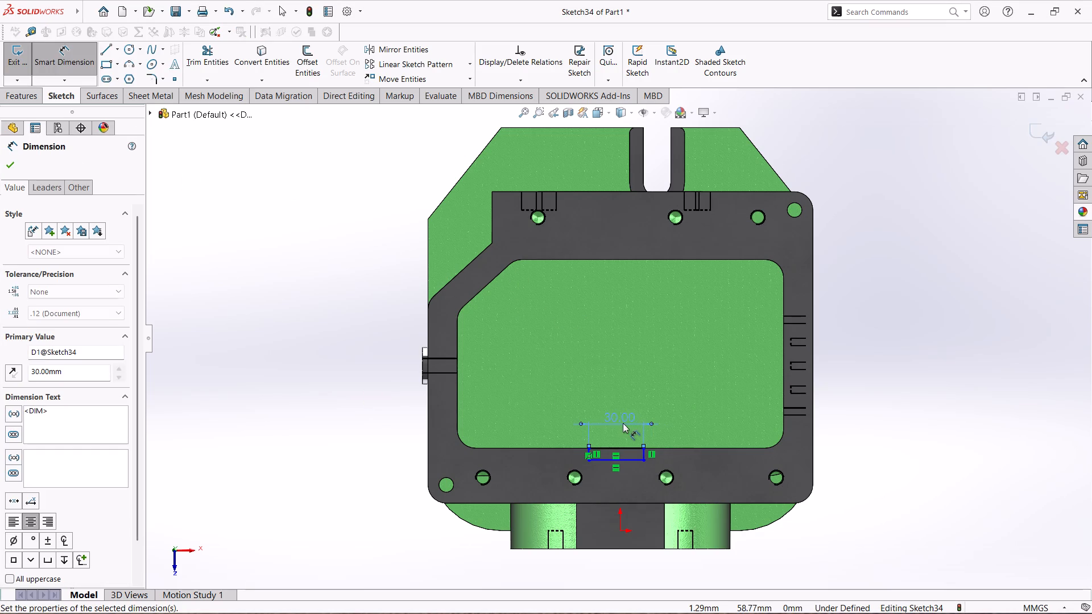
Dimension the rectangle's short side at 9 mm.
click(643, 454)
click(682, 456)
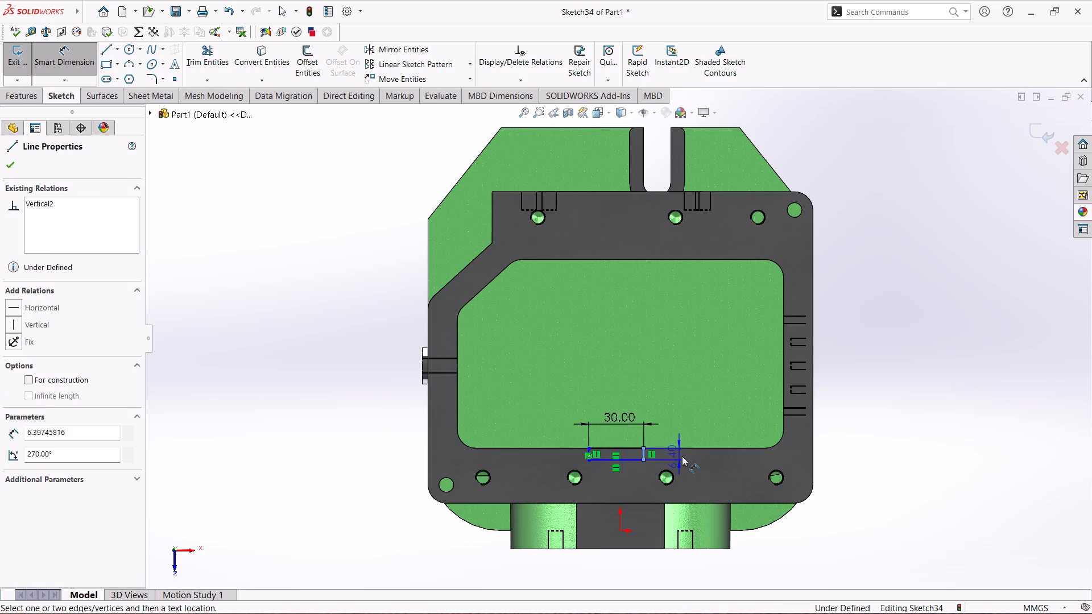
key(3)
key(BackSpace)
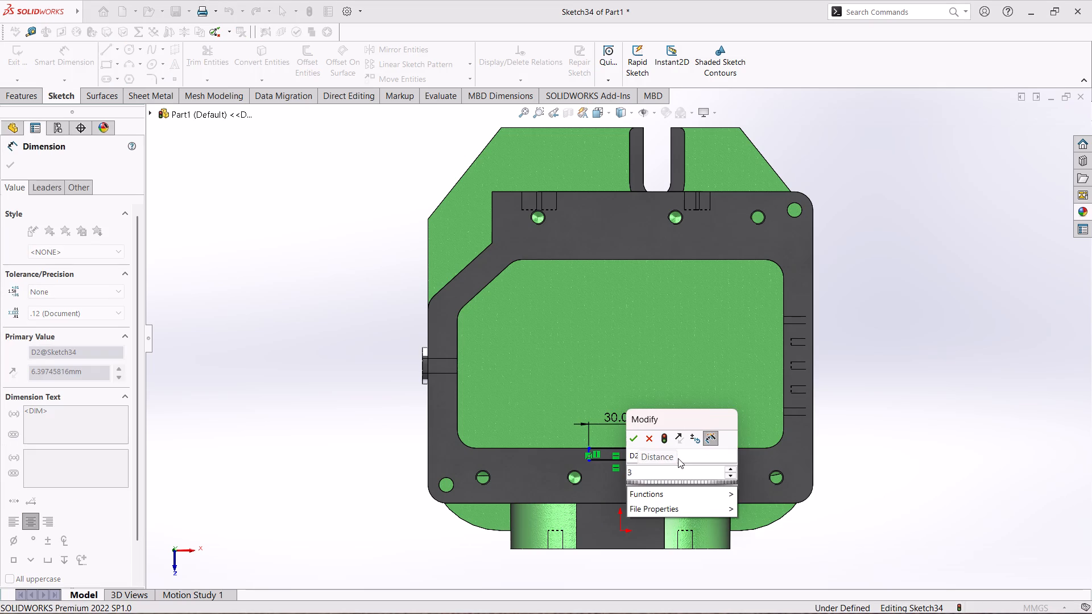
key(9)
key(Return)
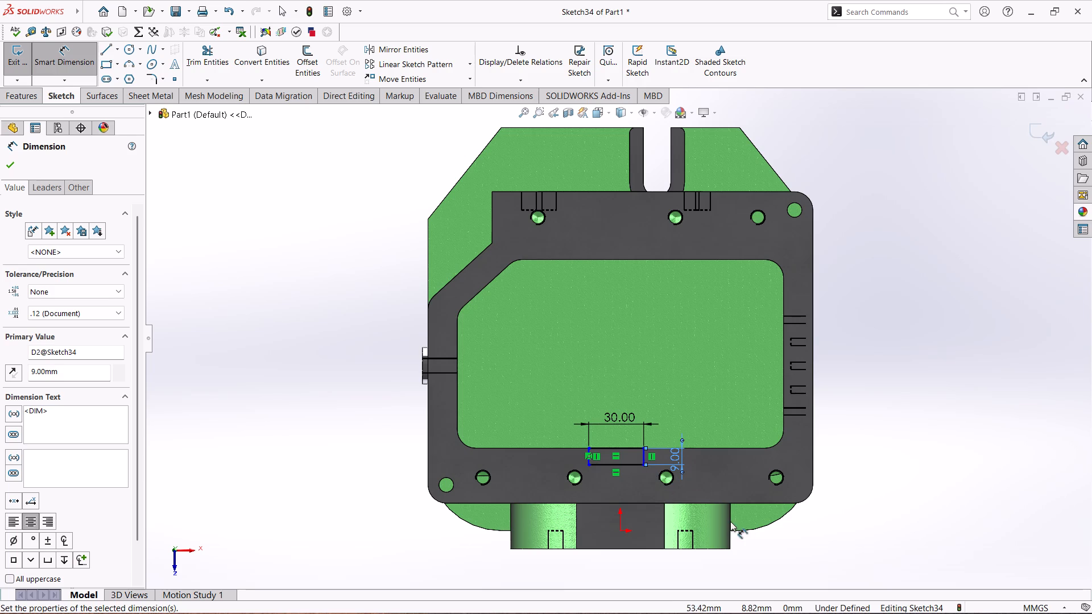
Draw a vertical centerline about 40 mm long from the origin into the rectangle.
click(113, 44)
click(118, 47)
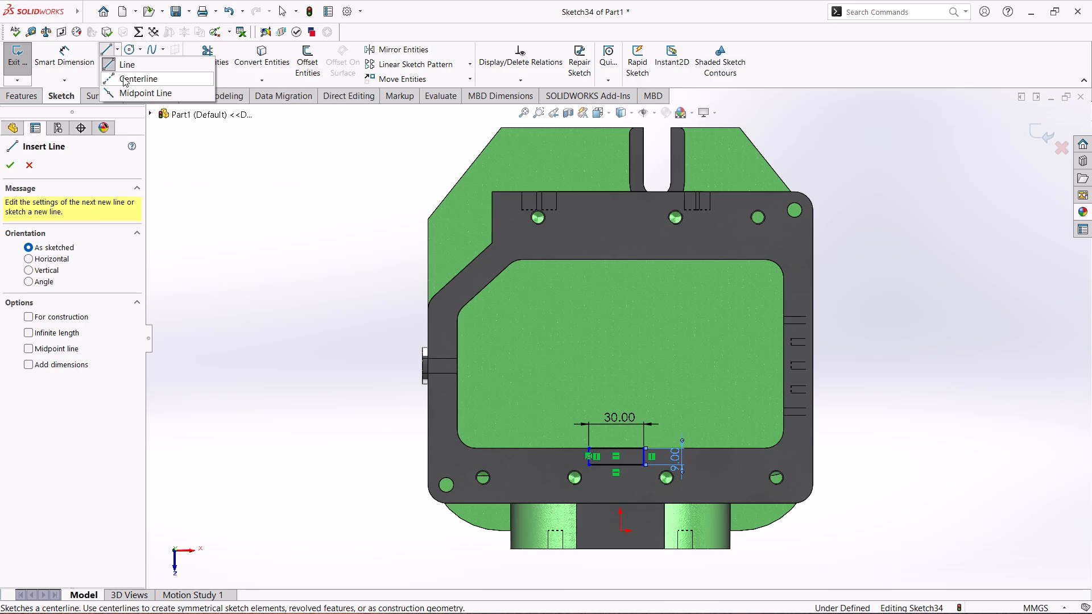
click(123, 77)
scroll(490, 395, down, 6)
scroll(734, 530, up, 4)
scroll(688, 489, down, 3)
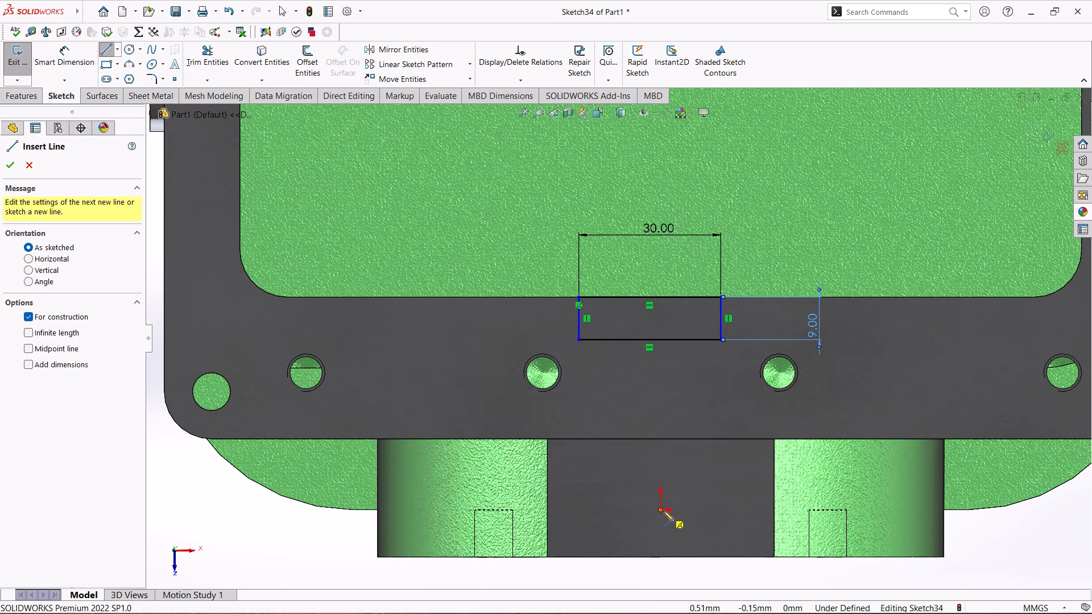
click(663, 511)
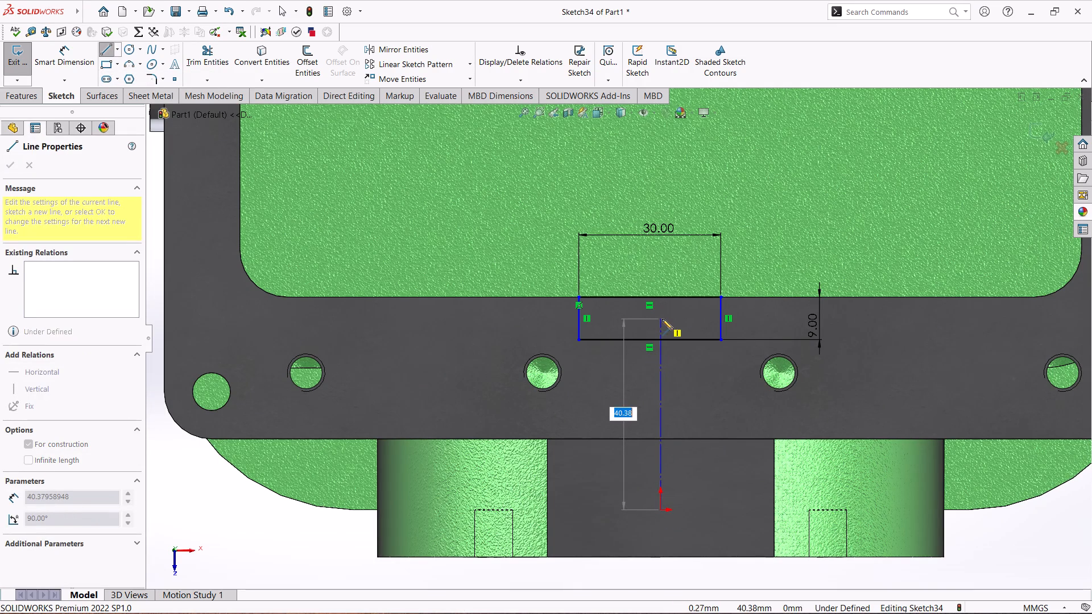
click(663, 319)
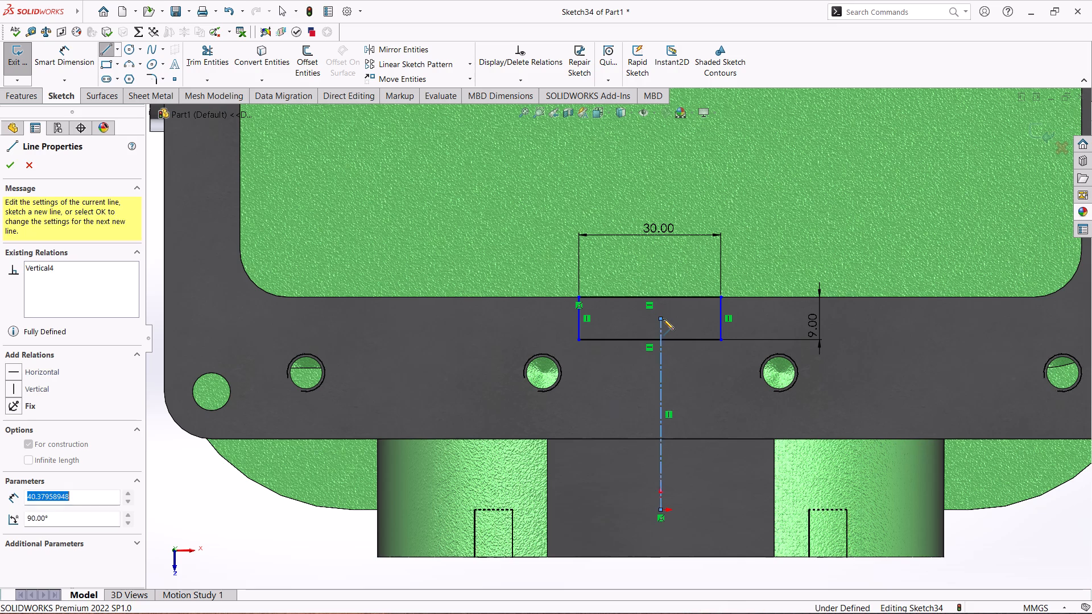
key(Escape)
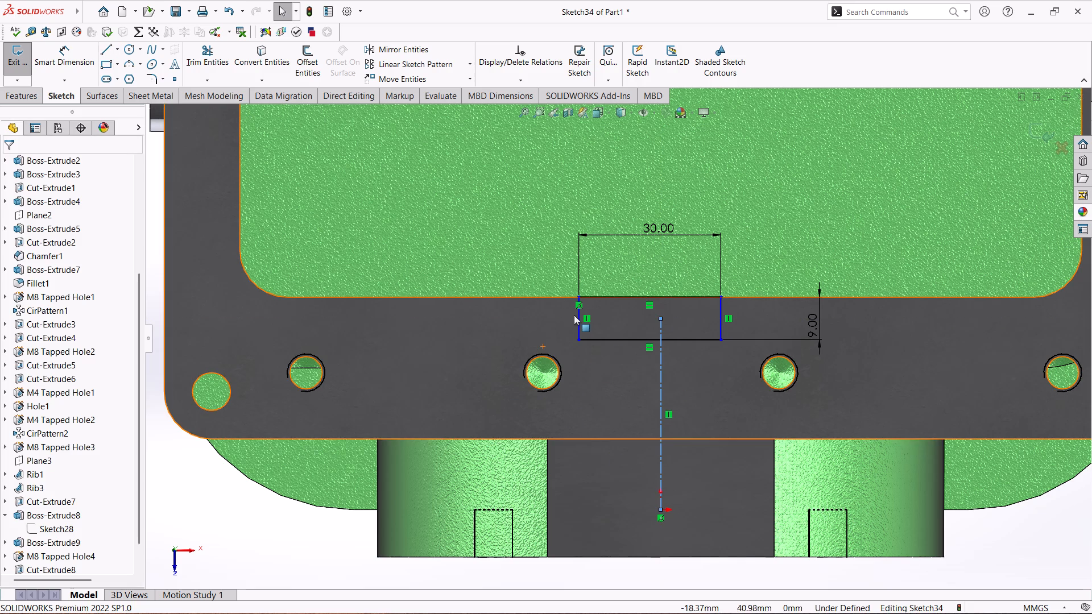
Make the rectangle's two short sides symmetric about the vertical centerline.
ctrl+click(580, 326)
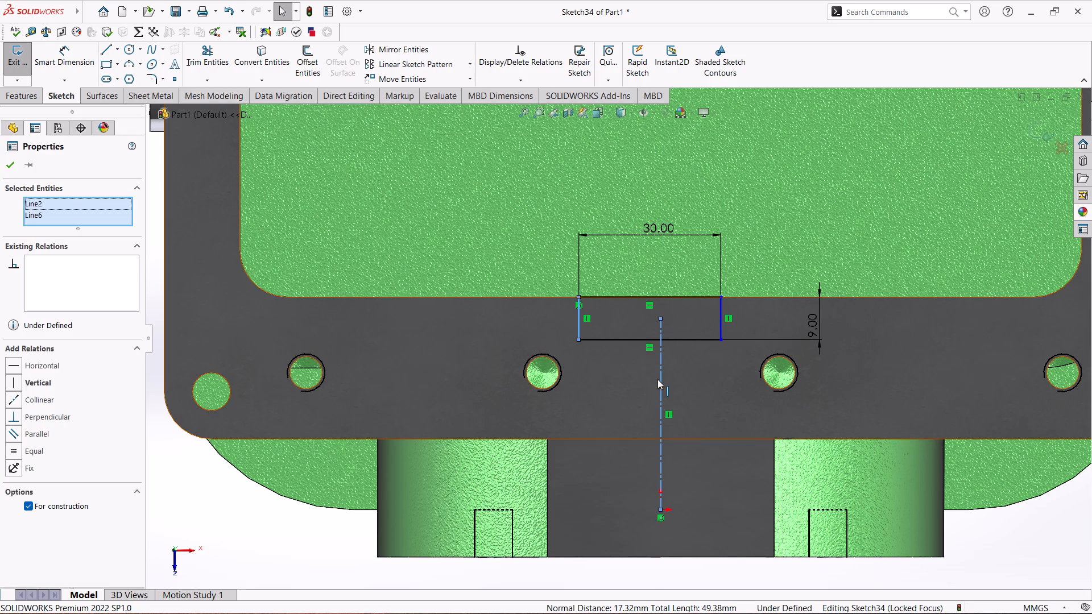
ctrl+click(661, 387)
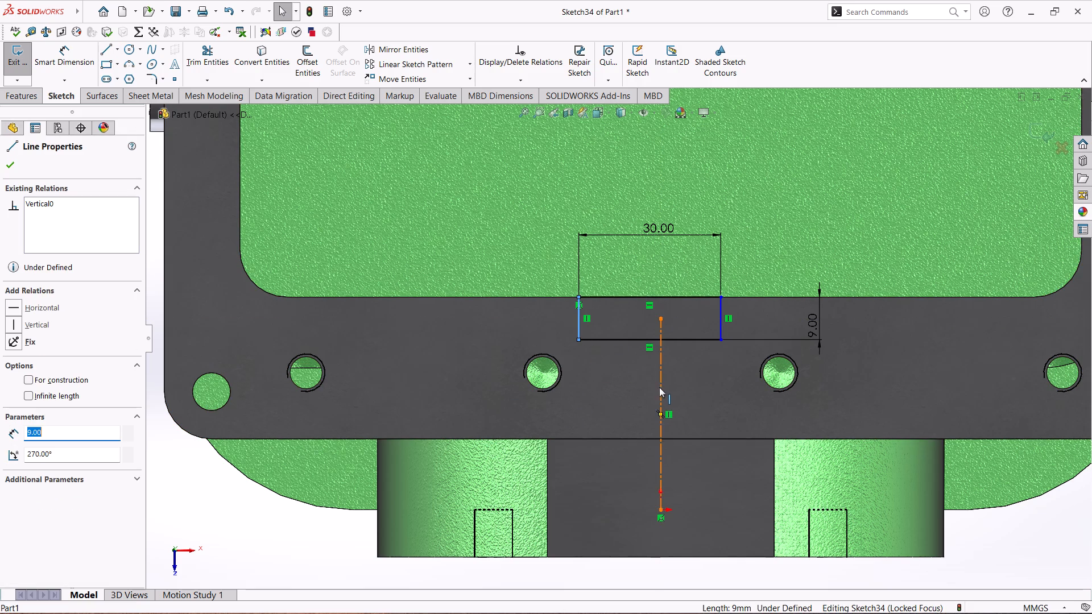
click(251, 499)
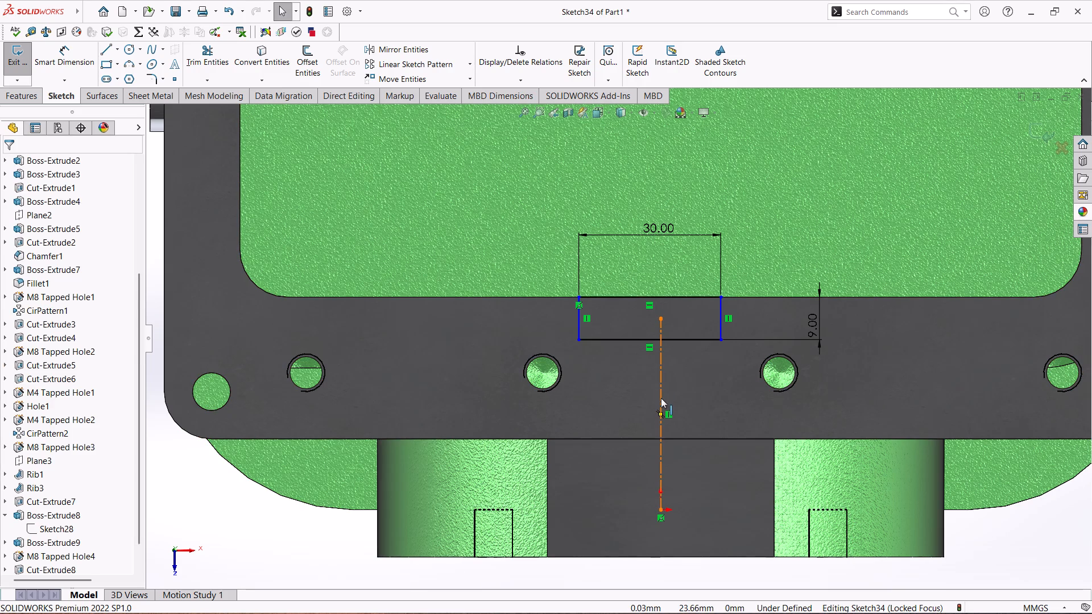
click(661, 398)
ctrl+click(578, 322)
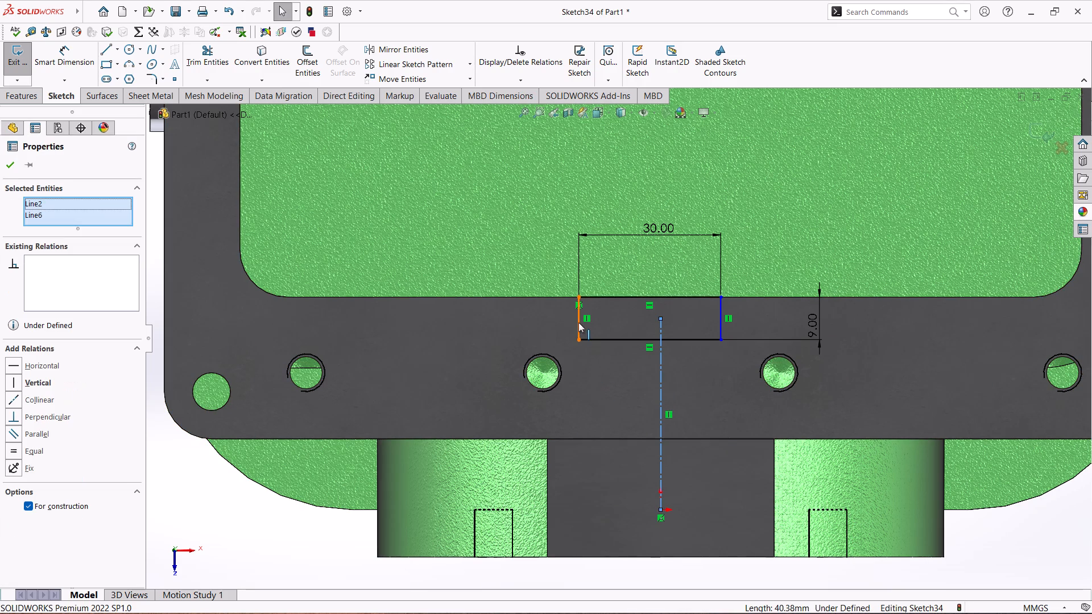
ctrl+click(721, 323)
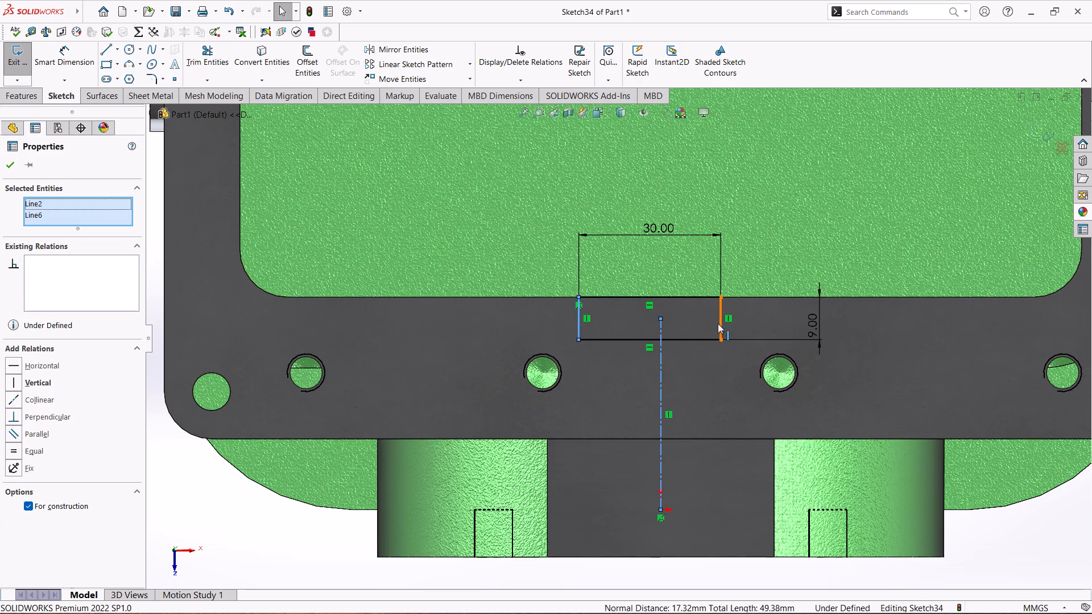
click(14, 460)
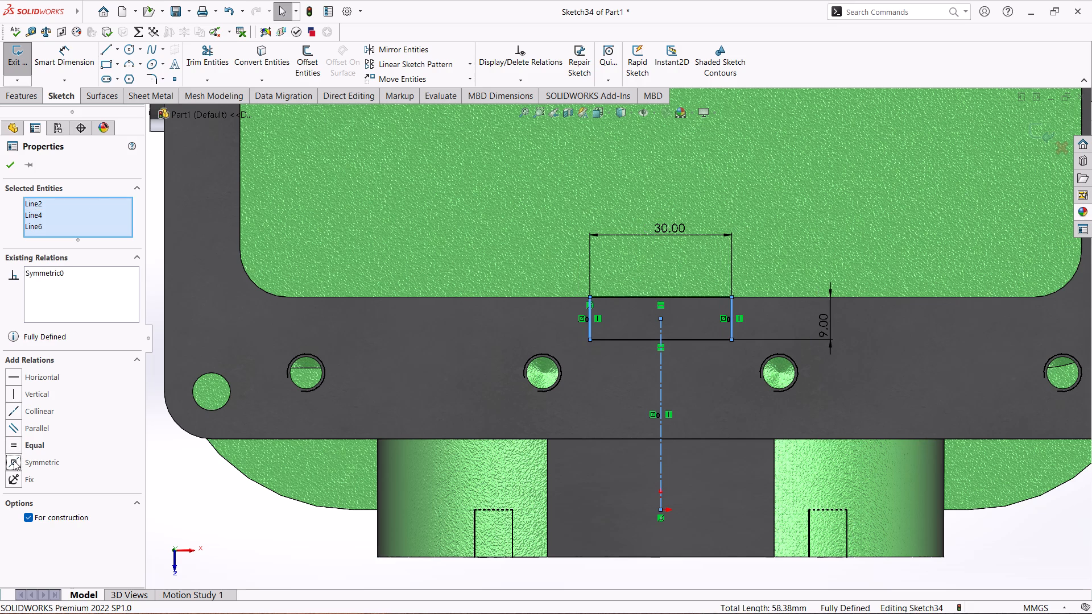
click(10, 168)
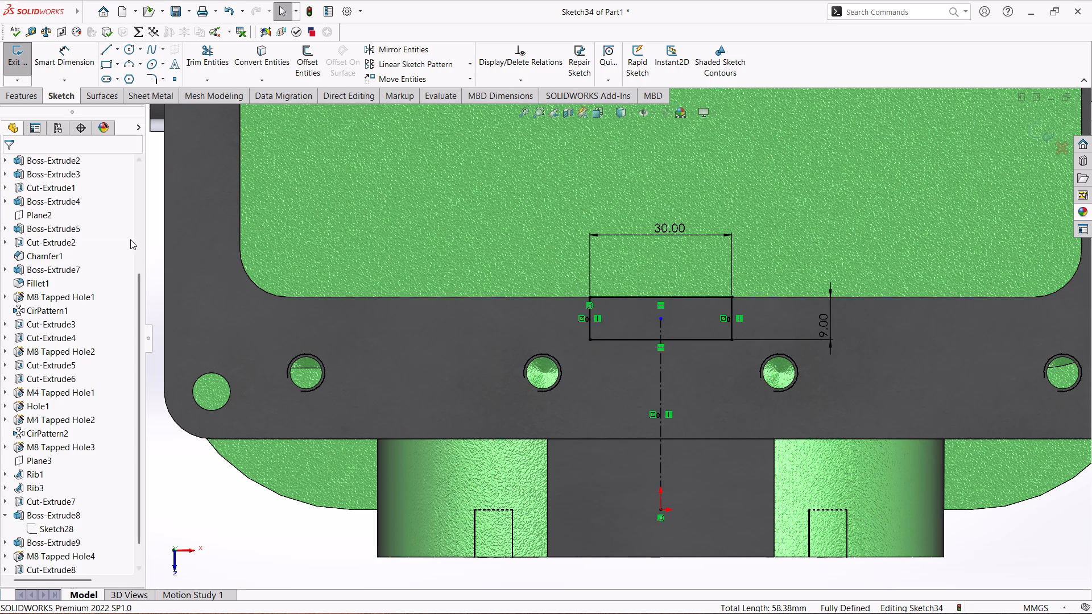
Cut the 30 by 9 mm rectangle into the housing with a Blind Extruded Cut 116 mm deep.
click(32, 100)
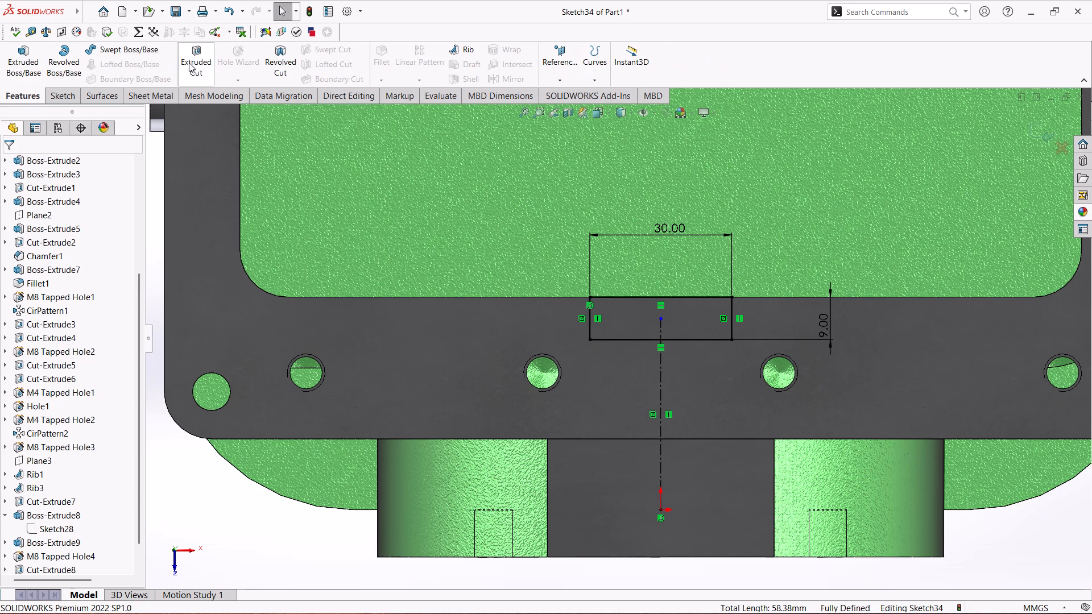
click(200, 61)
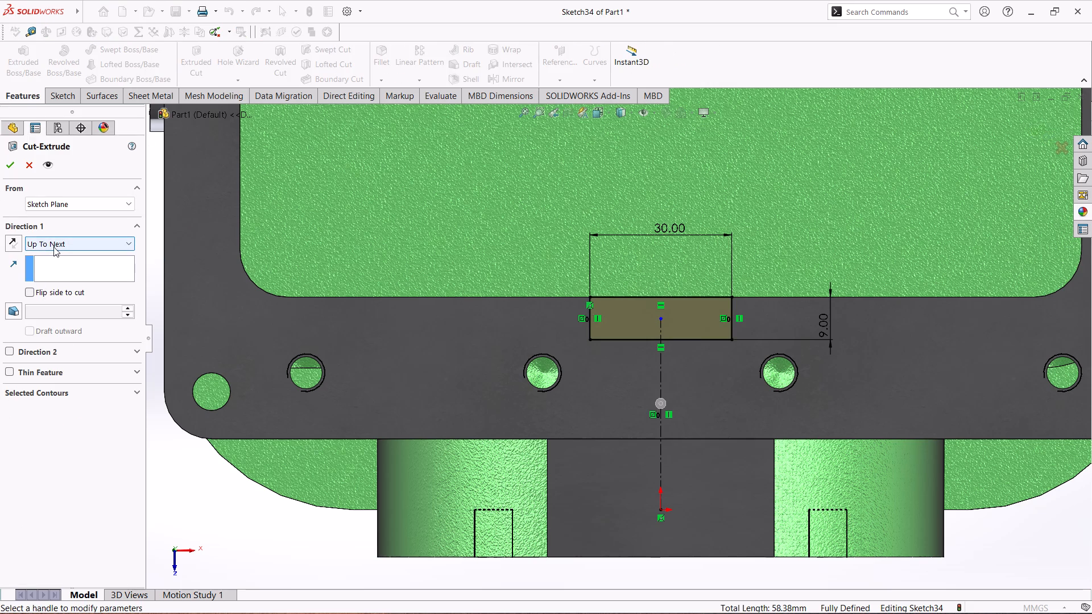
click(71, 244)
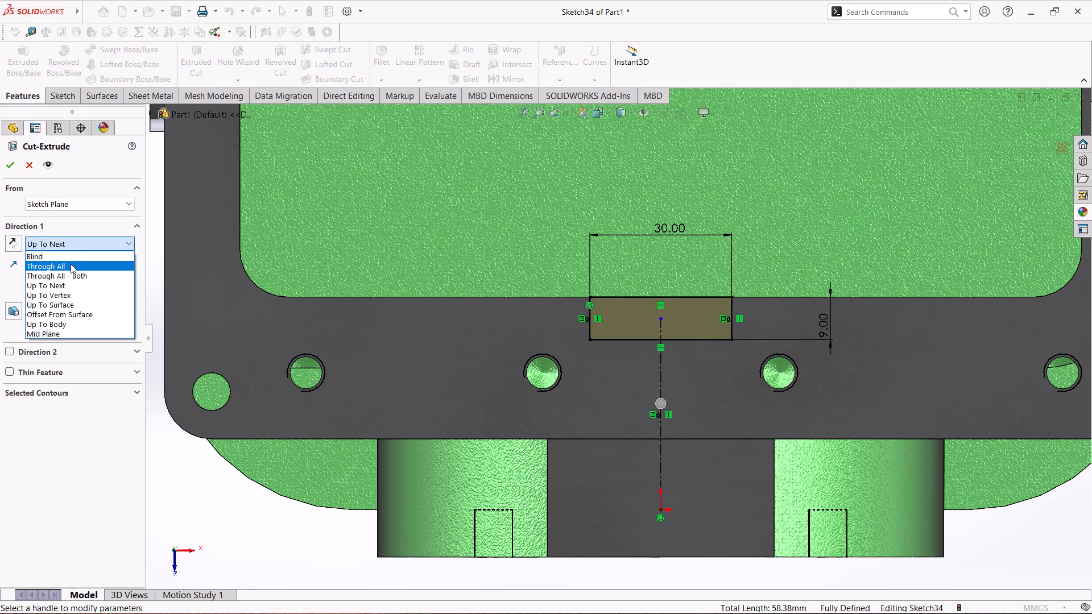
click(71, 264)
click(72, 239)
click(75, 255)
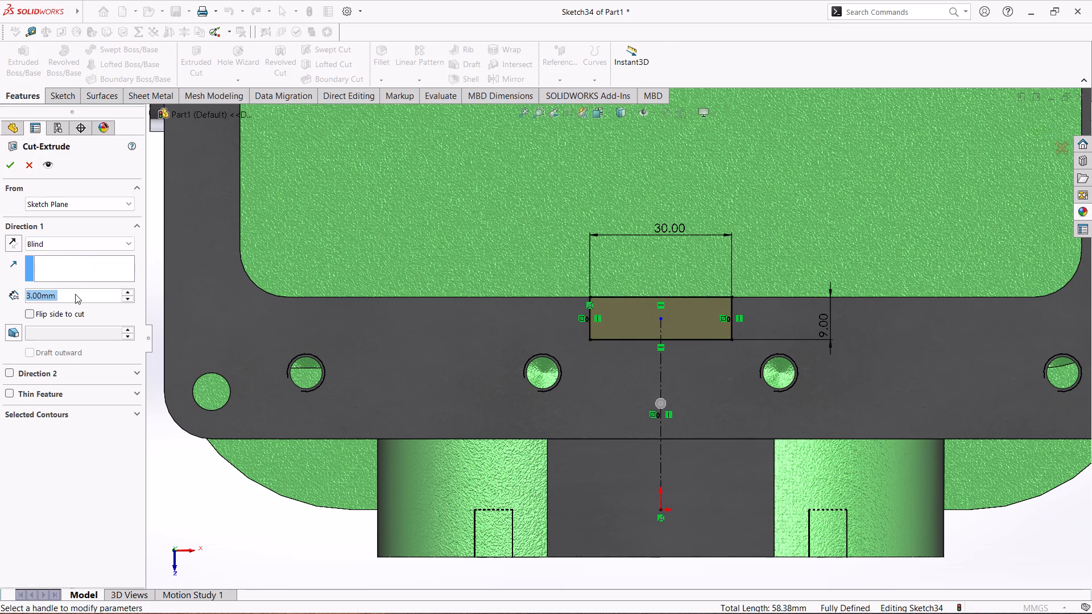
text(116)
key(Return)
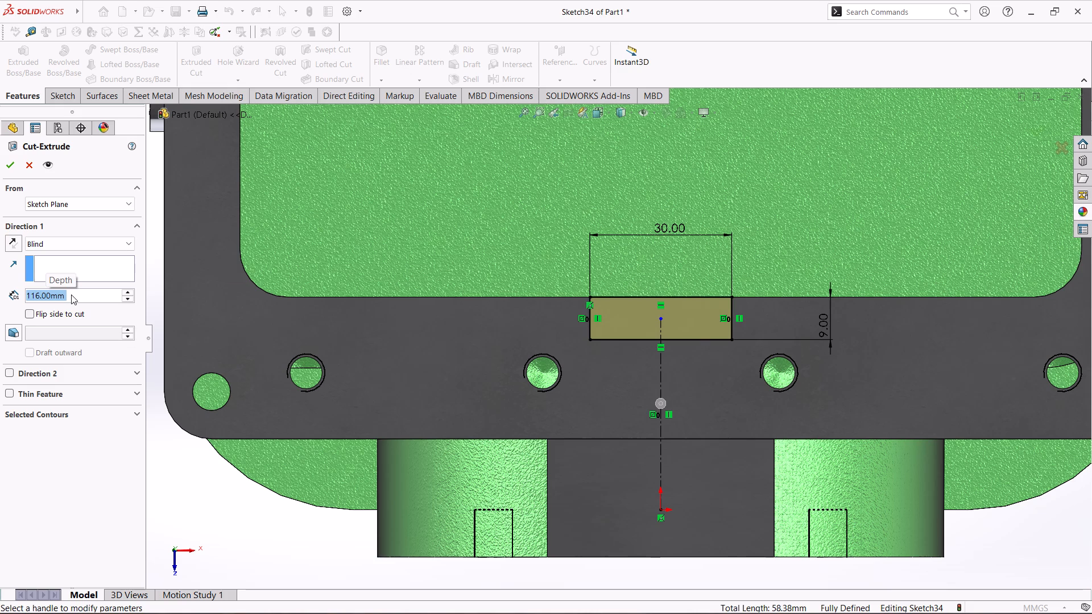
middle_drag(825, 238, 825, 239)
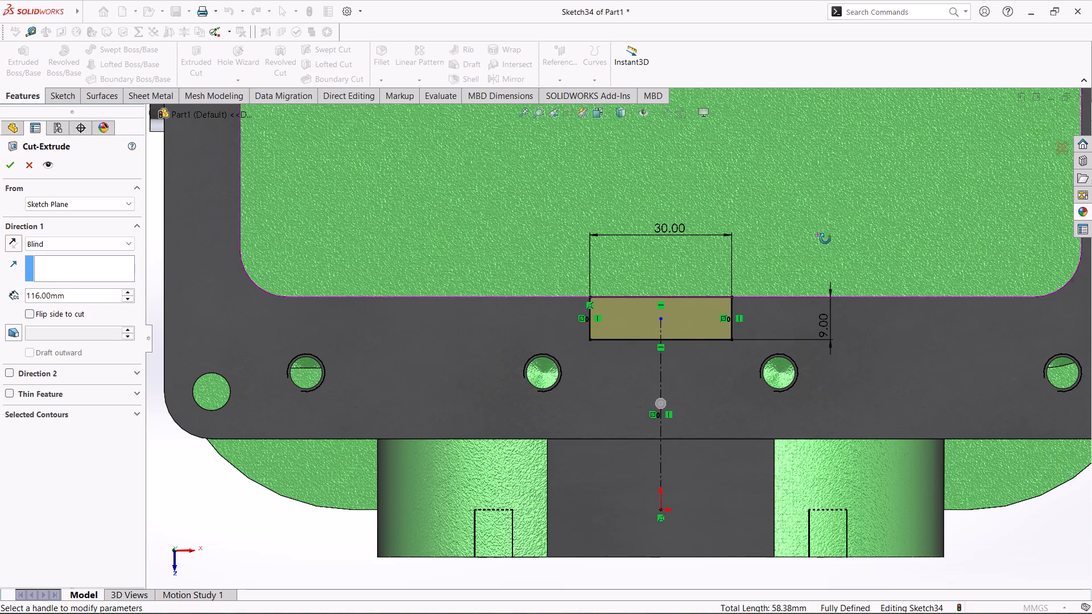
middle_drag(825, 239, 815, 277)
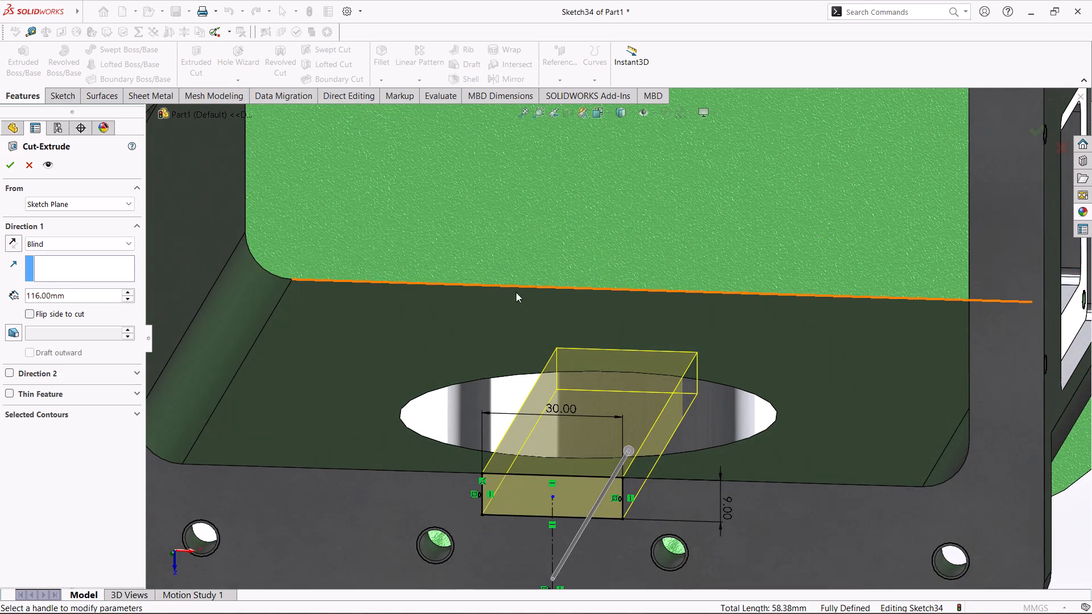
click(9, 160)
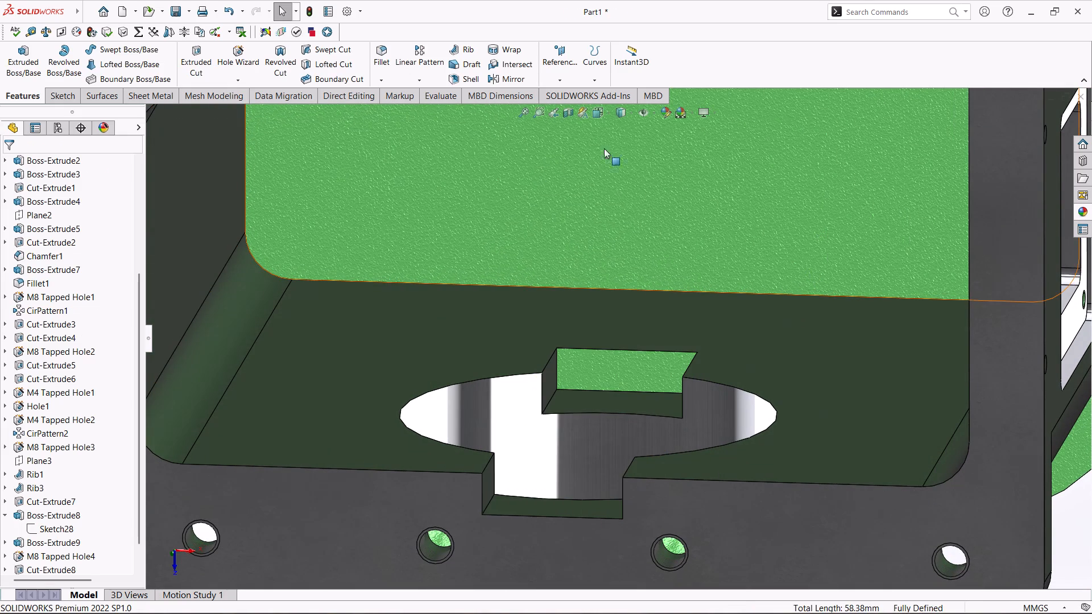
Examine the new rectangular cut inside the housing and the outer faces around the round bearing boss.
middle_drag(653, 147, 680, 163)
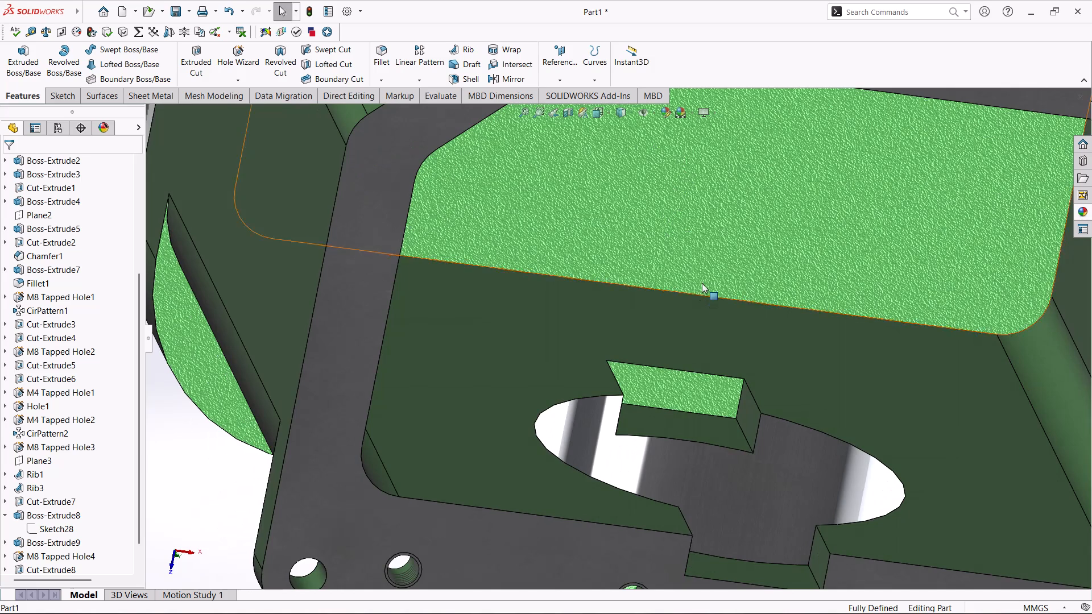
middle_drag(722, 202, 702, 186)
scroll(568, 350, down, 10)
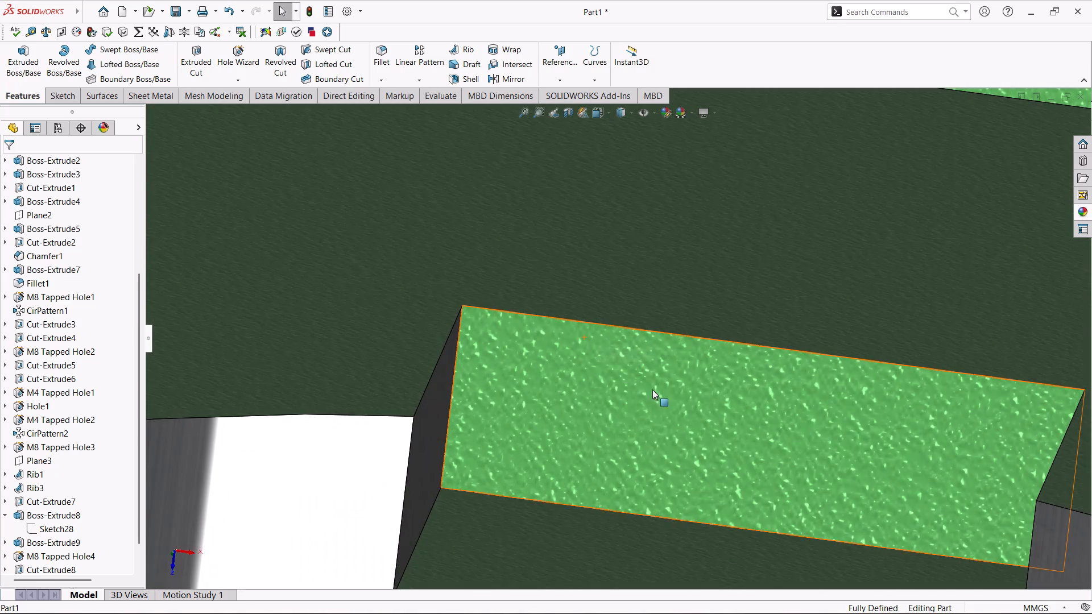
scroll(651, 402, up, 10)
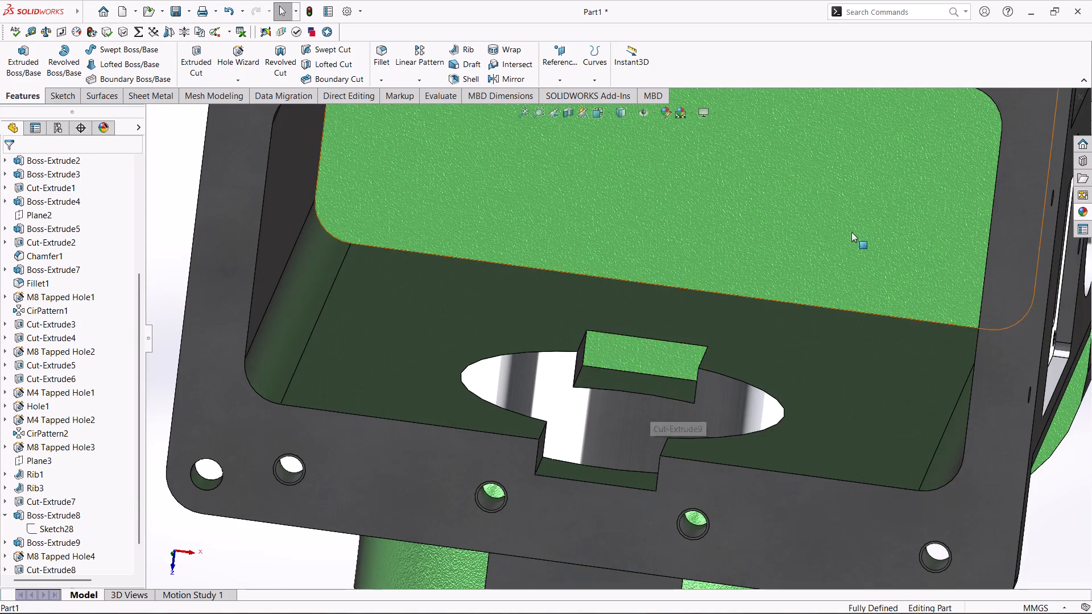
middle_drag(851, 232, 830, 259)
scroll(728, 264, up, 3)
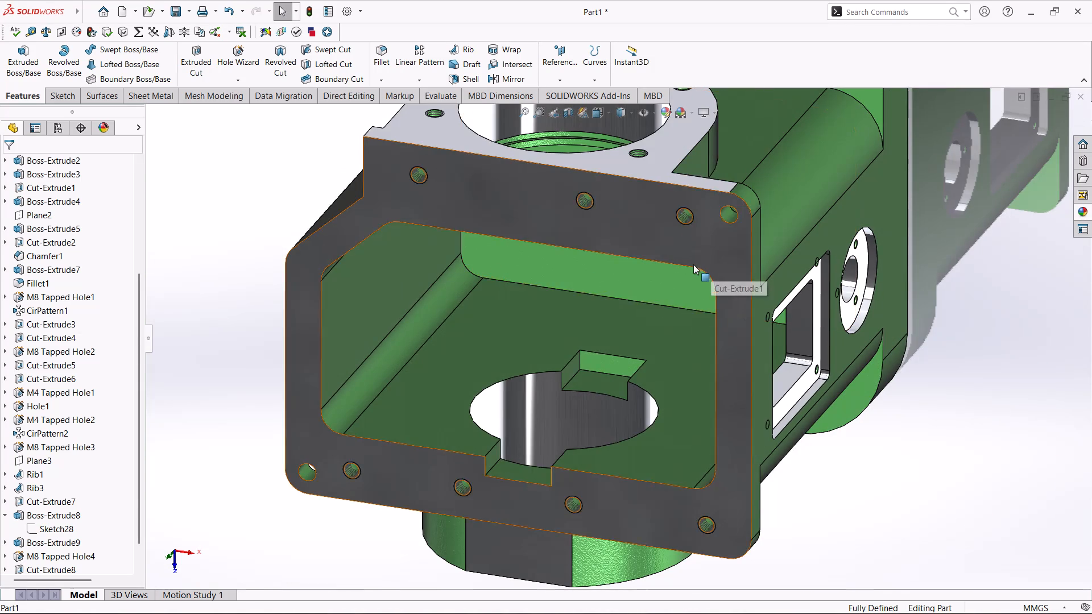
middle_drag(677, 369, 700, 249)
middle_drag(692, 310, 697, 265)
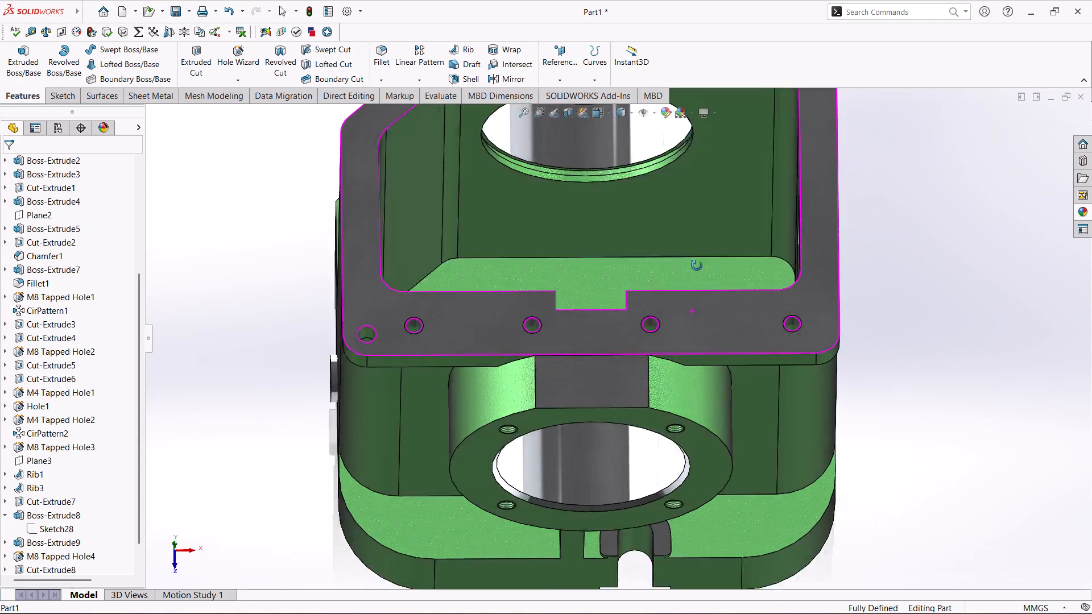
middle_drag(697, 265, 697, 226)
middle_drag(607, 380, 664, 289)
scroll(664, 289, up, 1)
middle_drag(600, 381, 608, 361)
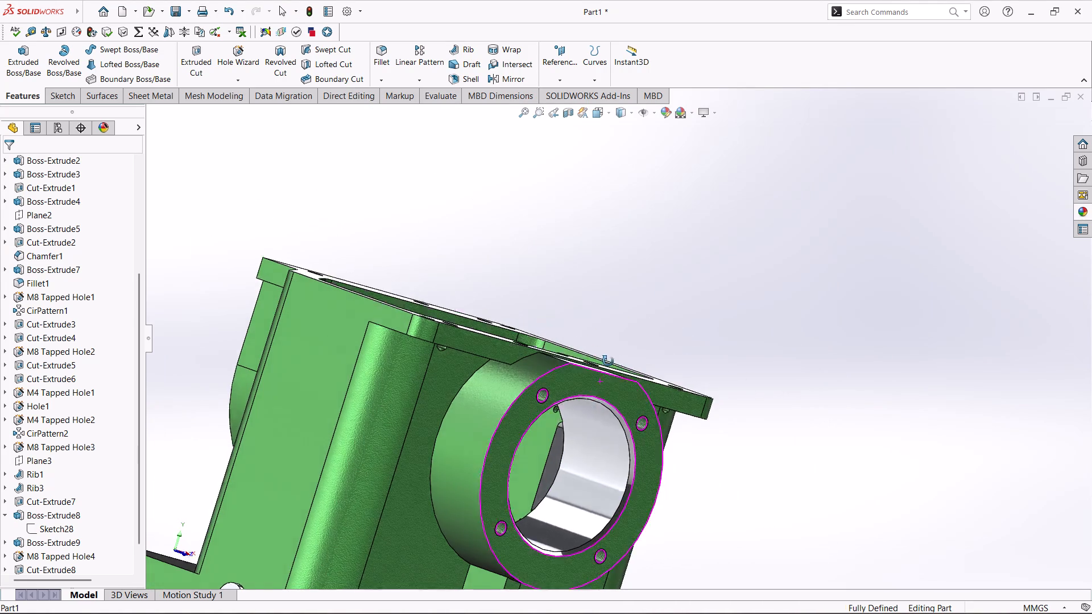
middle_drag(608, 361, 489, 537)
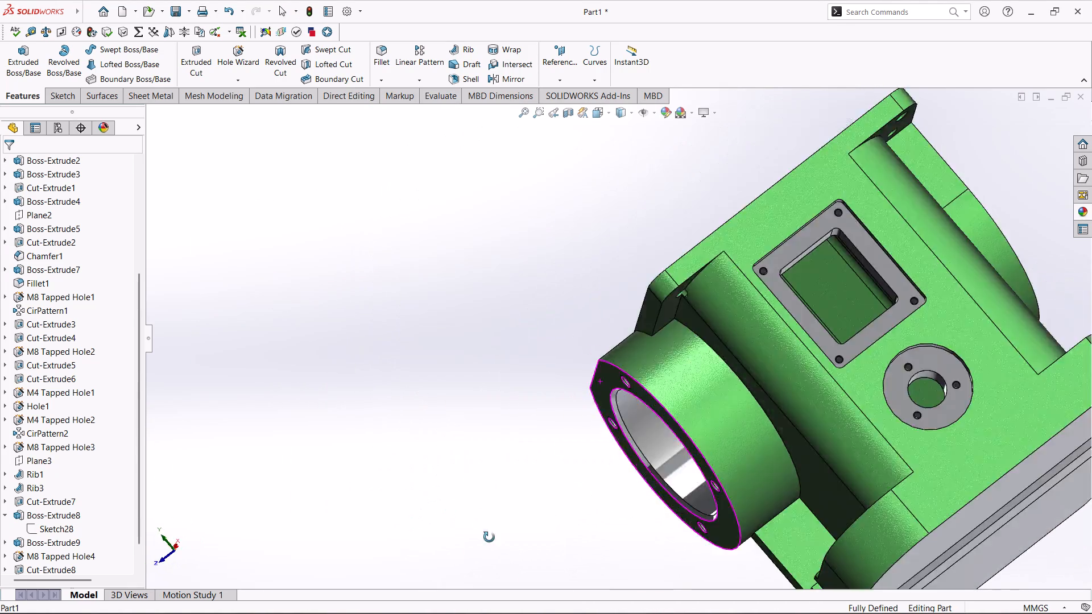
middle_drag(489, 537, 591, 390)
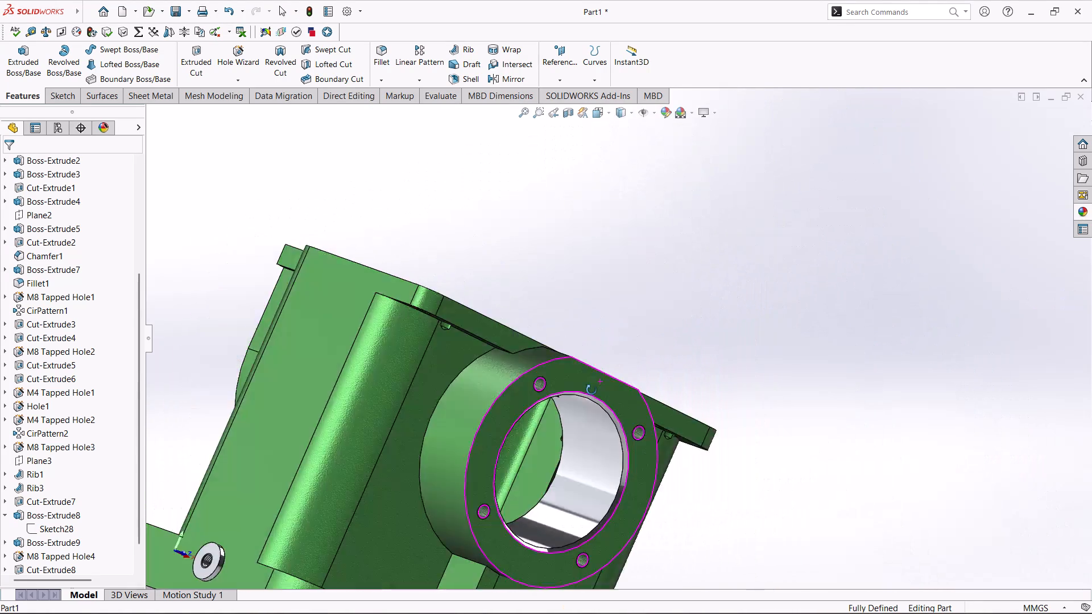
middle_drag(591, 390, 567, 400)
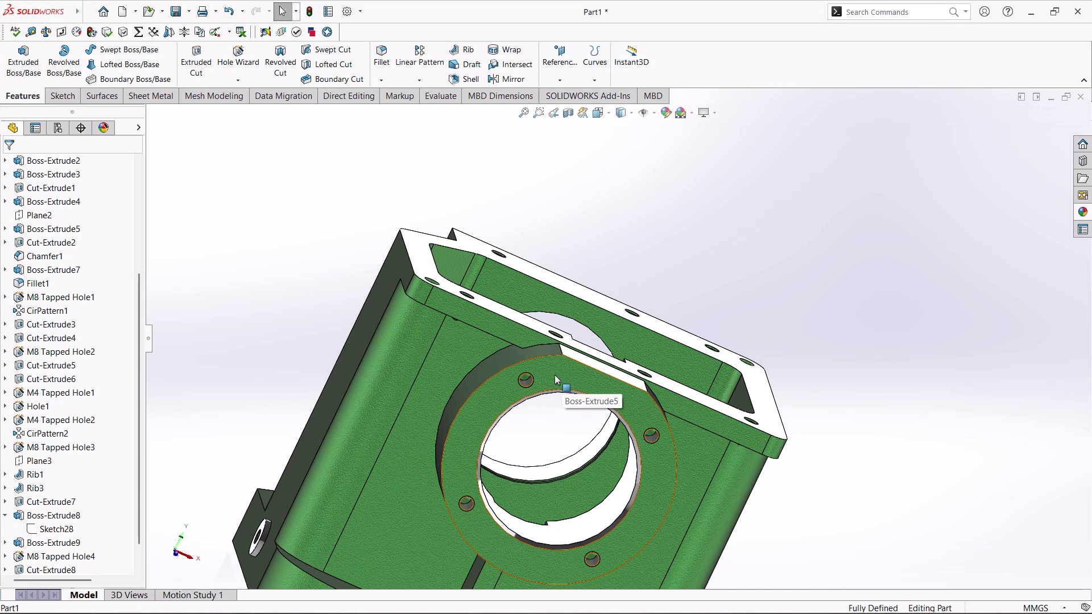
Apply the polished aluminum appearance to the end face of the round boss with the four tapped holes.
click(555, 375)
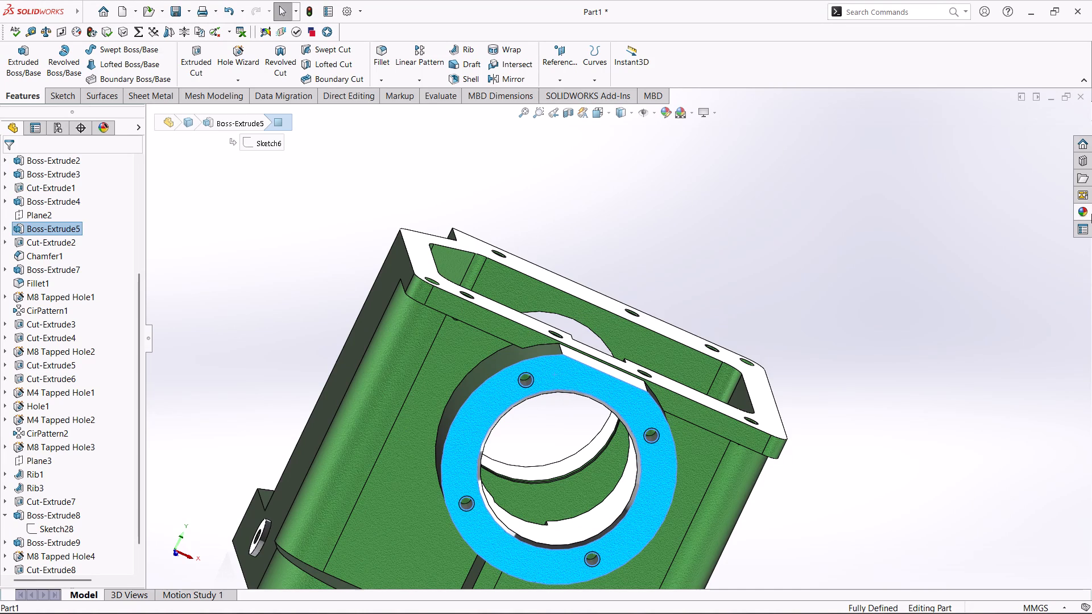
click(1088, 208)
double_click(660, 325)
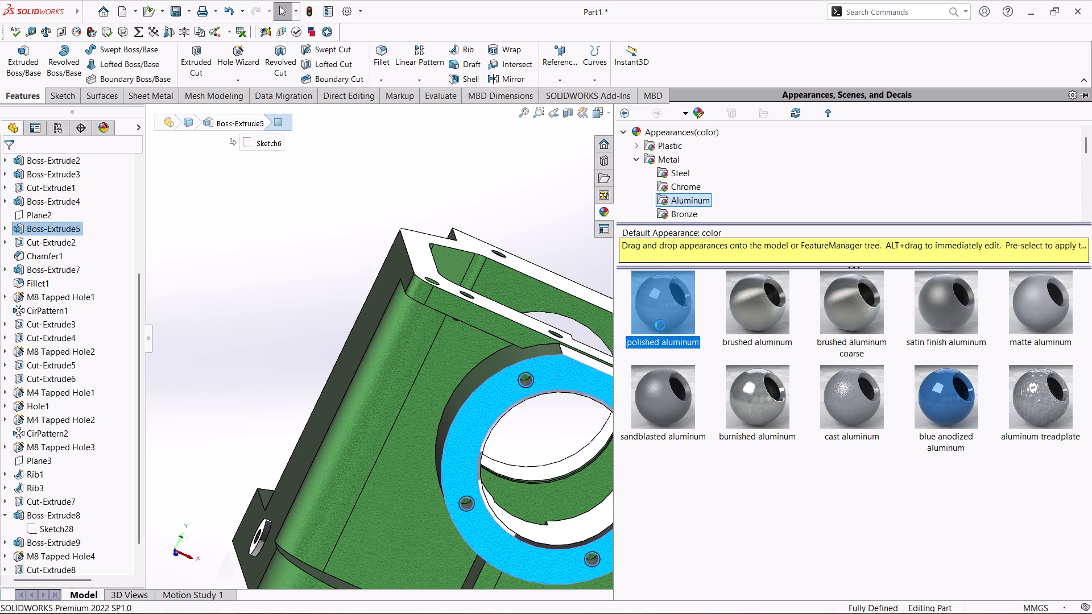
click(721, 541)
click(243, 196)
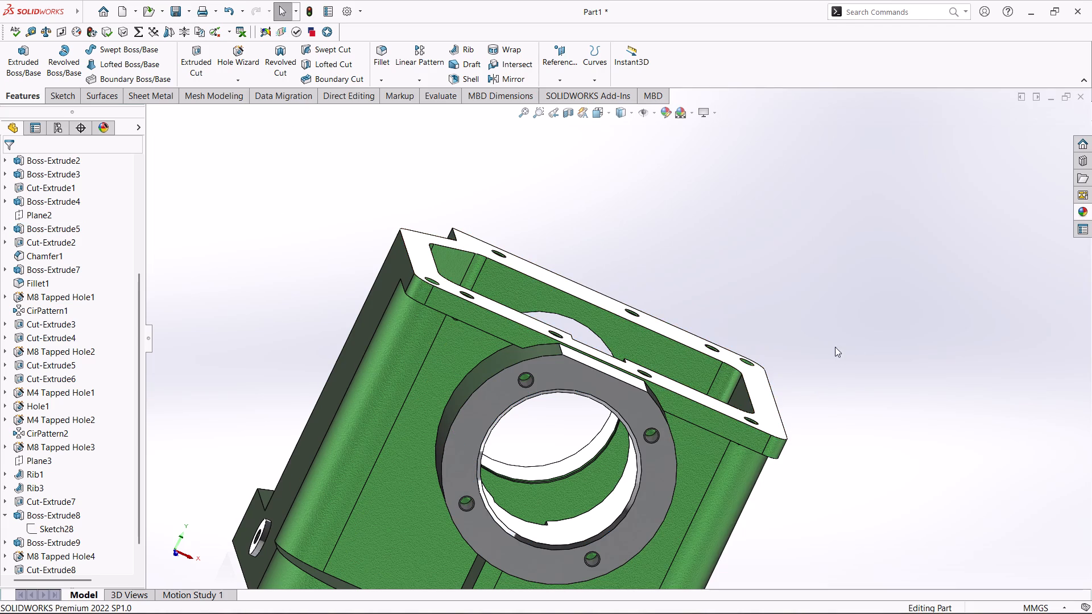
Show the complete housing in the standard isometric view.
scroll(839, 338, up, 4)
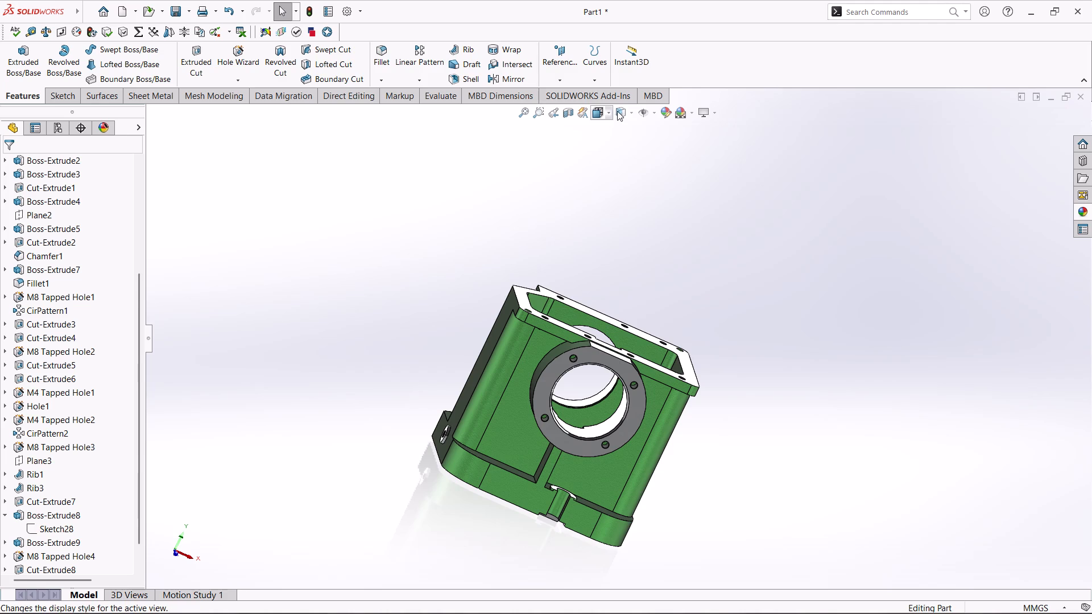
click(611, 115)
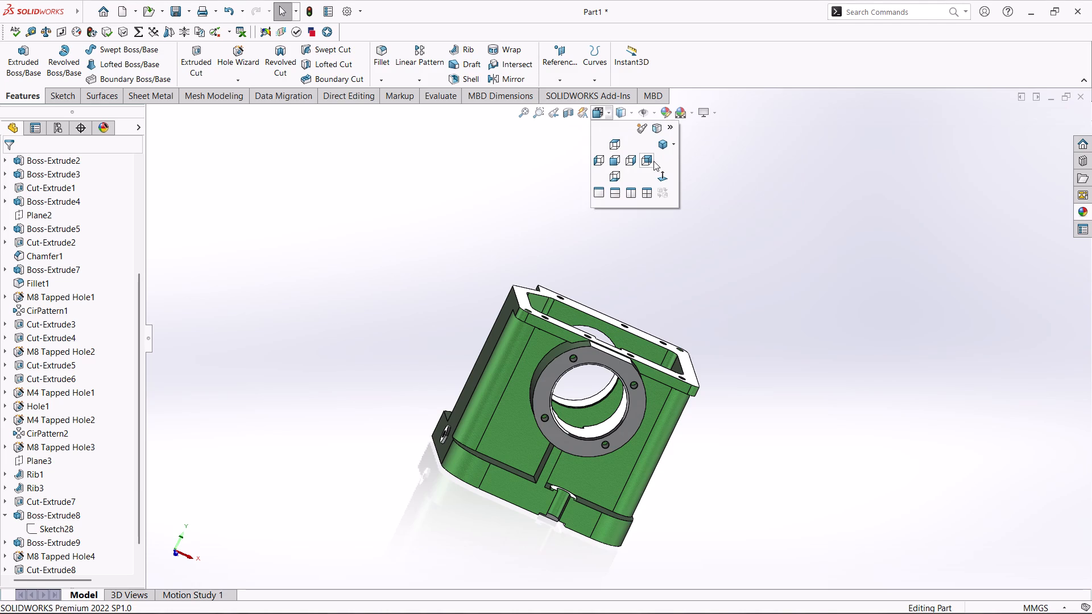
click(663, 146)
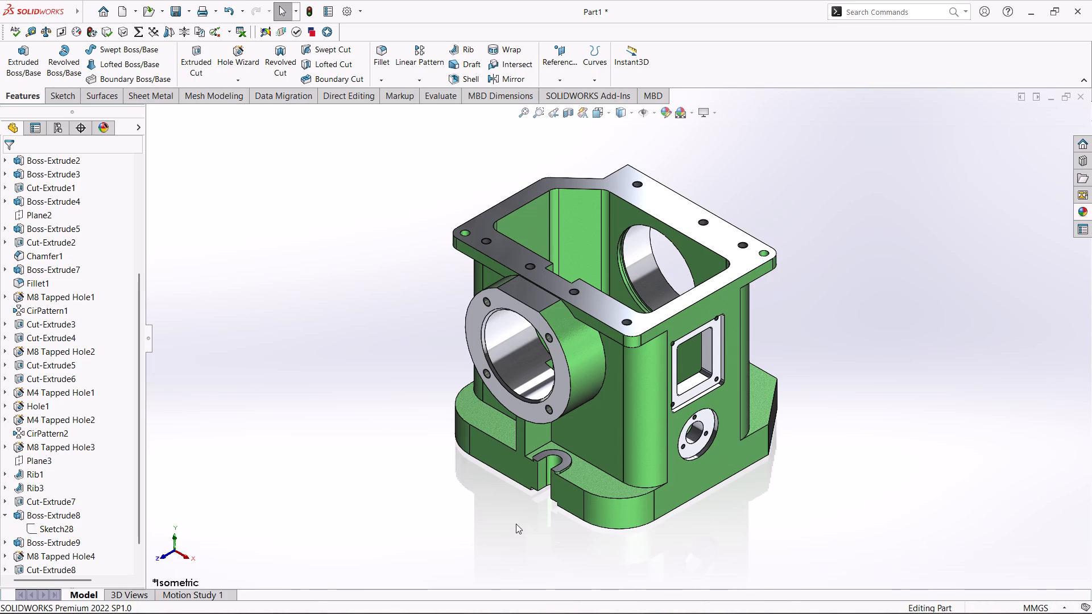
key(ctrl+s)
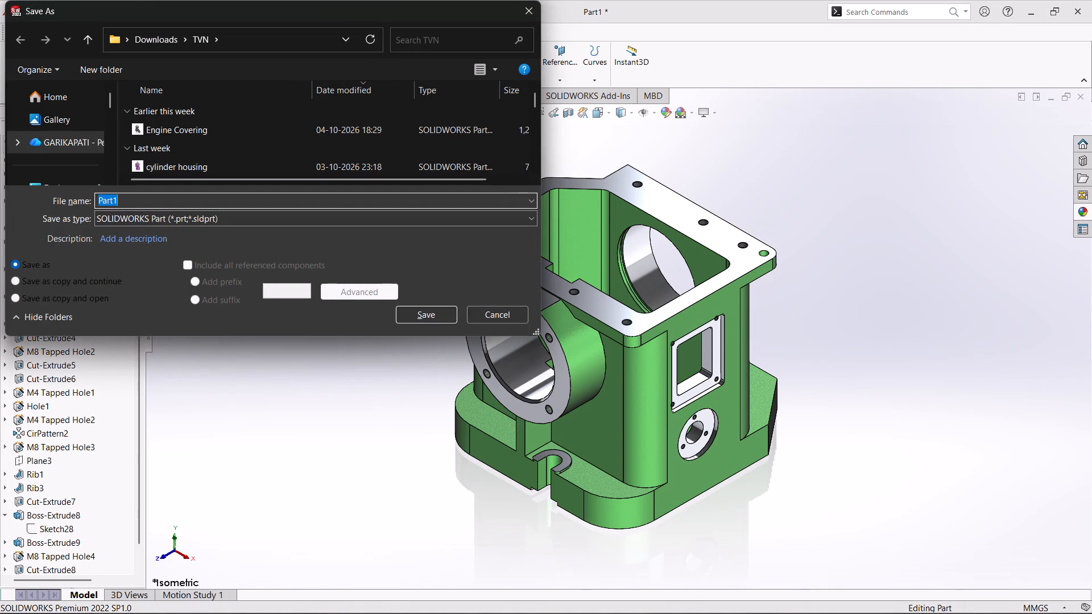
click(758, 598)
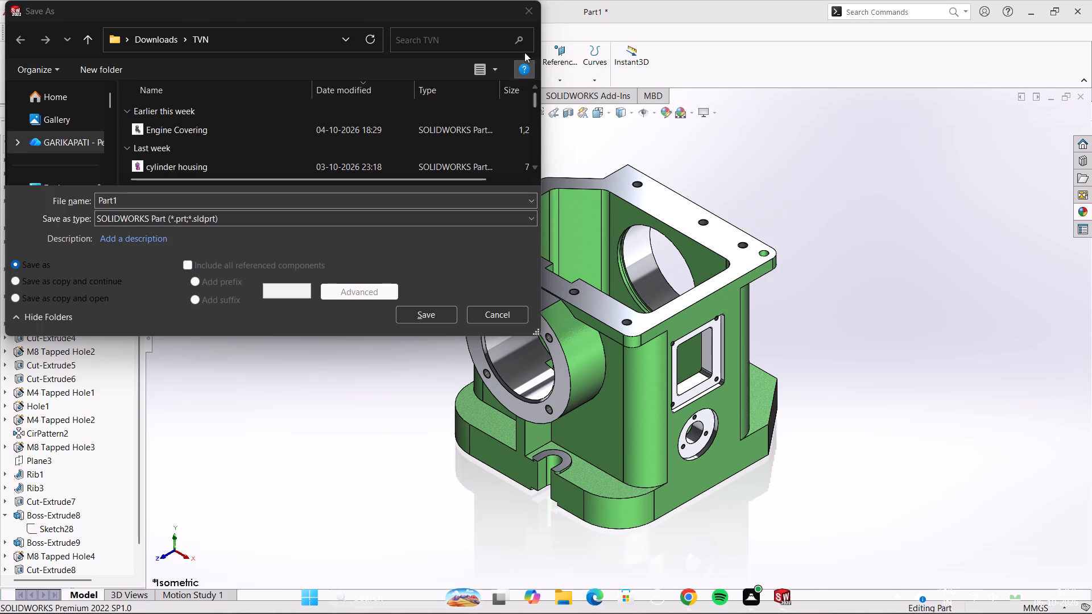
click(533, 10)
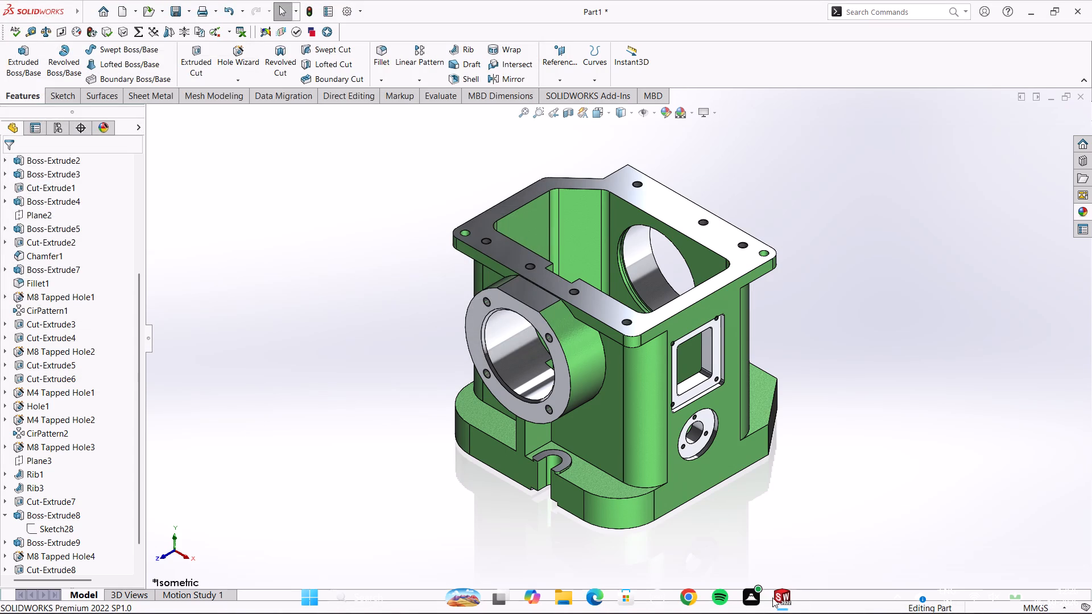
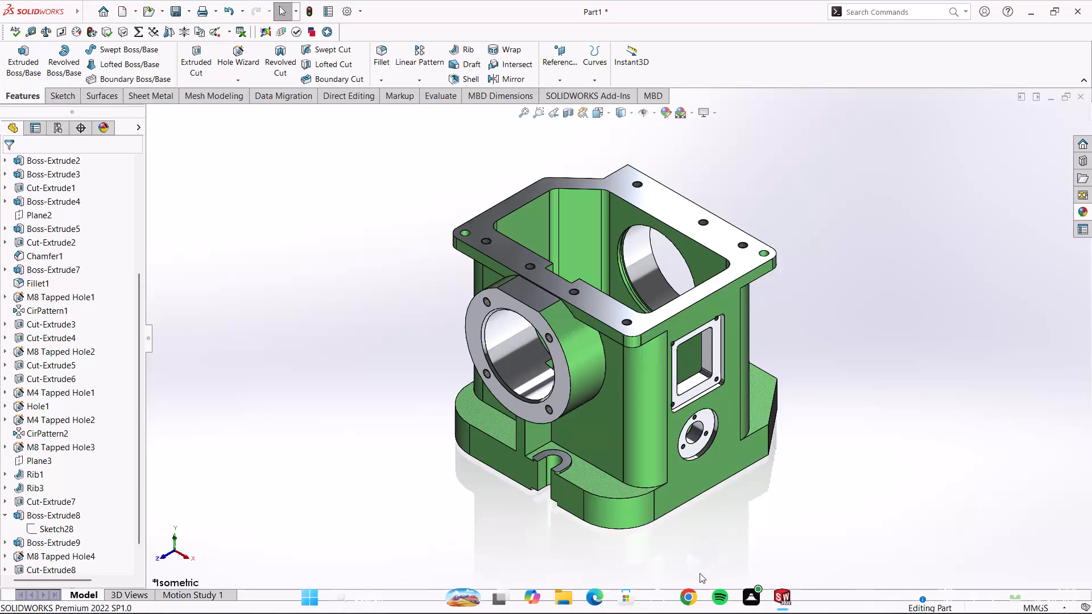
Save the part as a SOLIDWORKS part file named "Housing Cast iron" in the TVN folder.
key(ctrl+s)
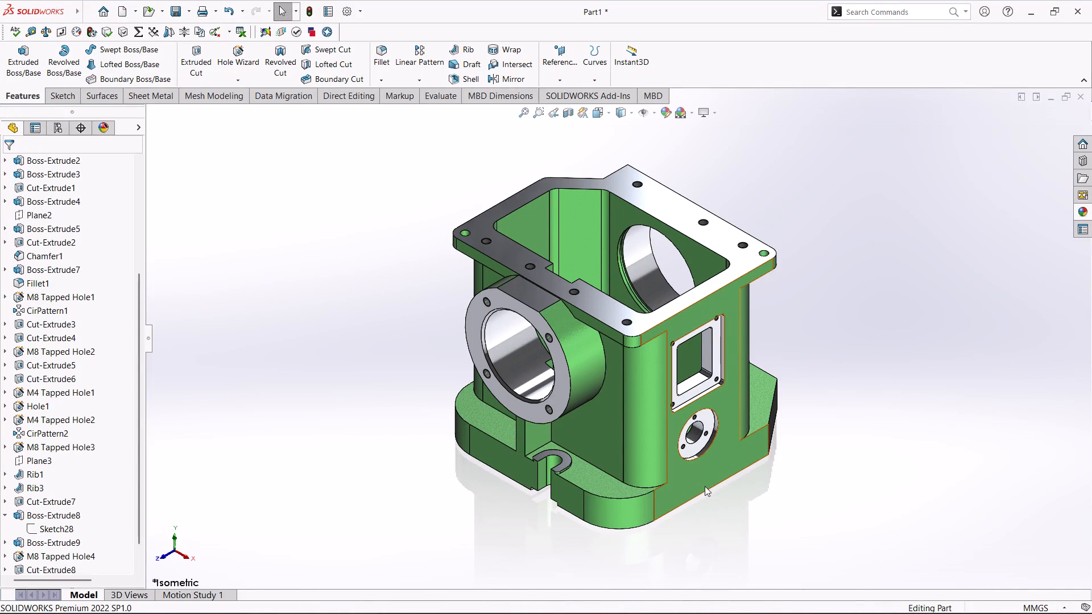
text(Housing)
key(space)
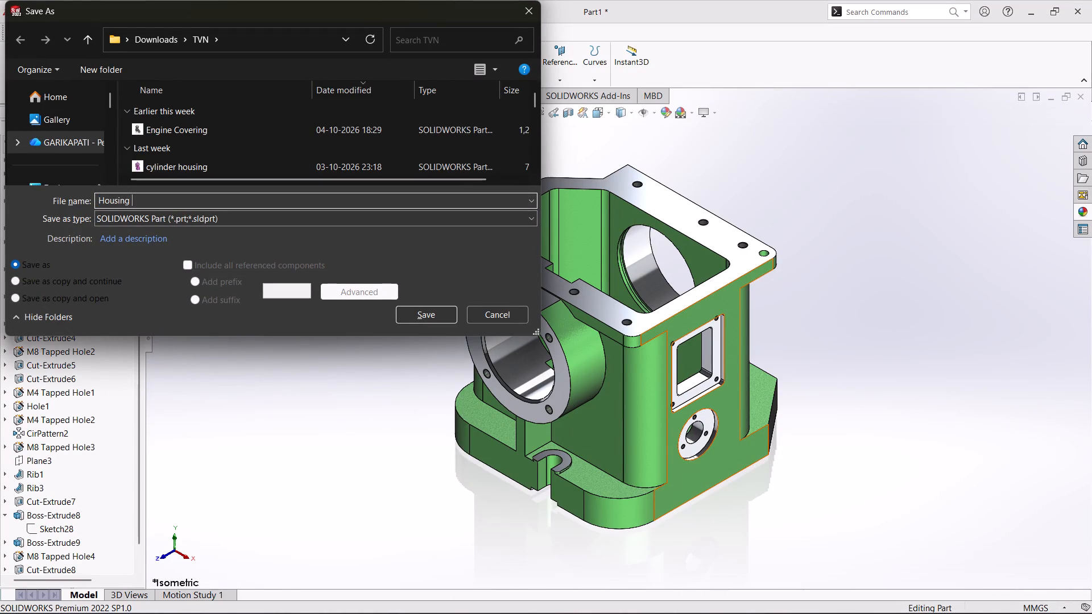
text(Cast ironm)
key(BackSpace)
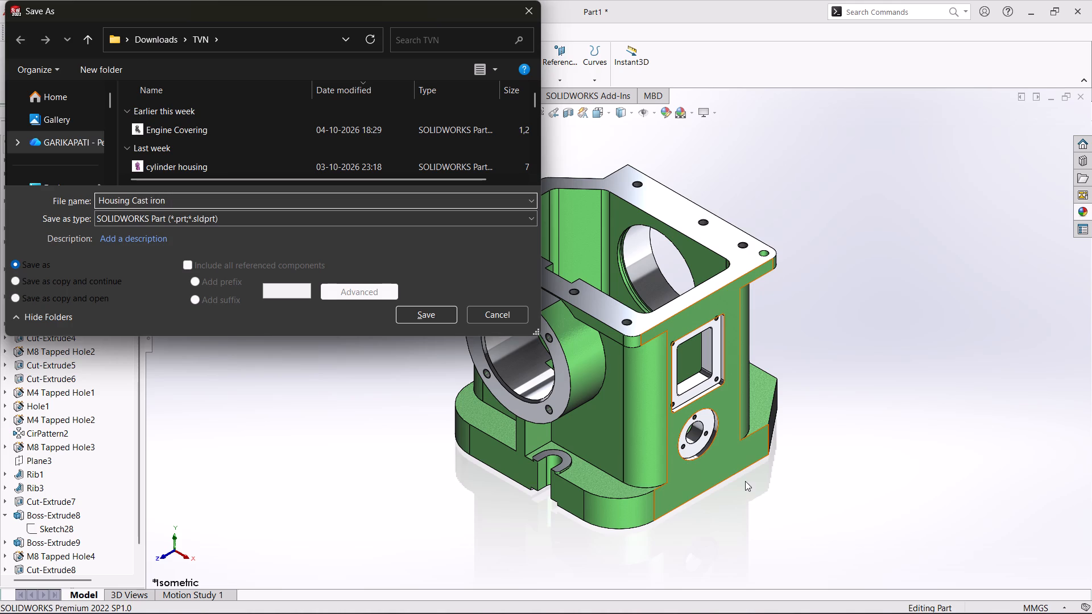
click(440, 317)
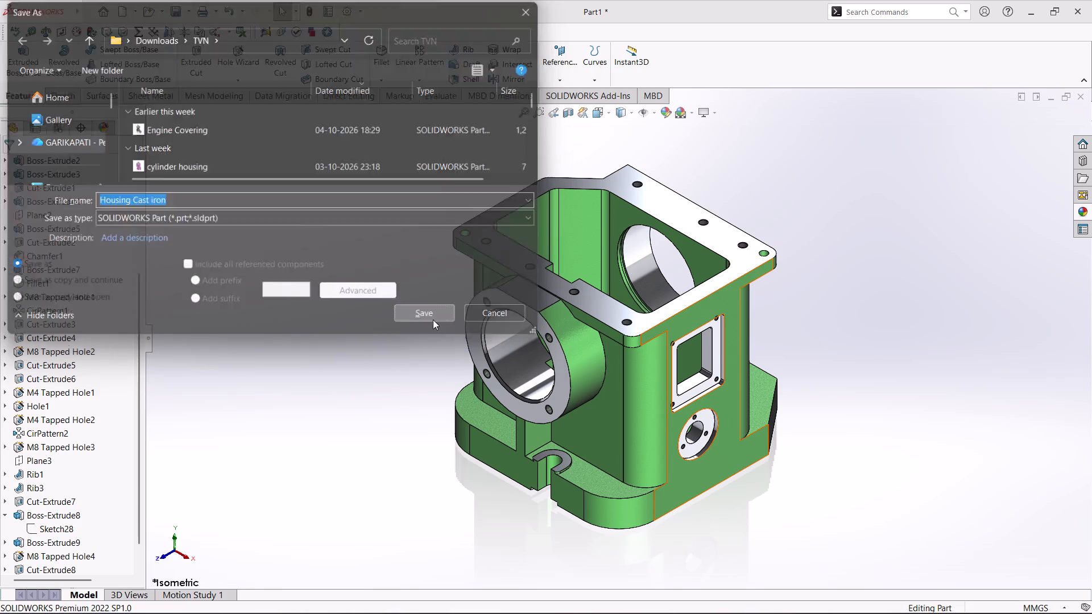
Save a copy of the housing in Adobe PDF format under the name "Housing Cast iron" in the TVN folder.
click(189, 16)
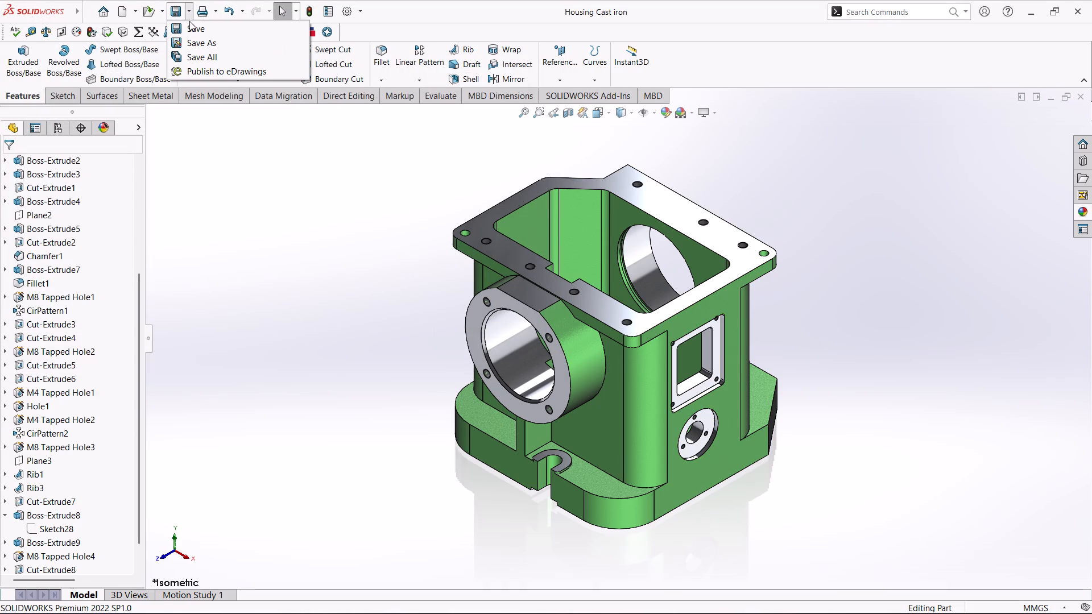
click(195, 42)
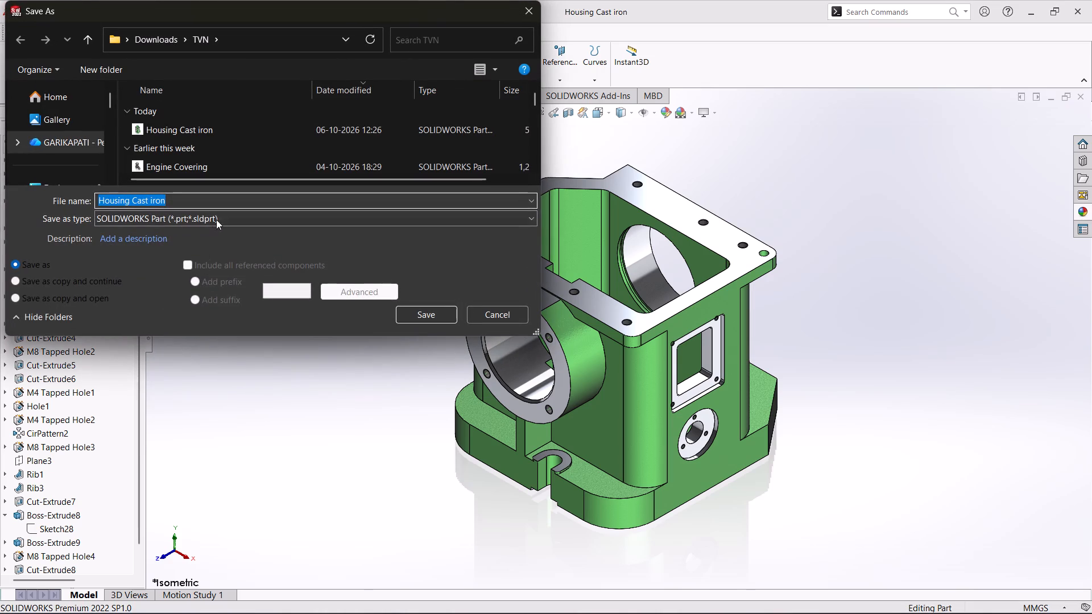
click(217, 219)
click(242, 314)
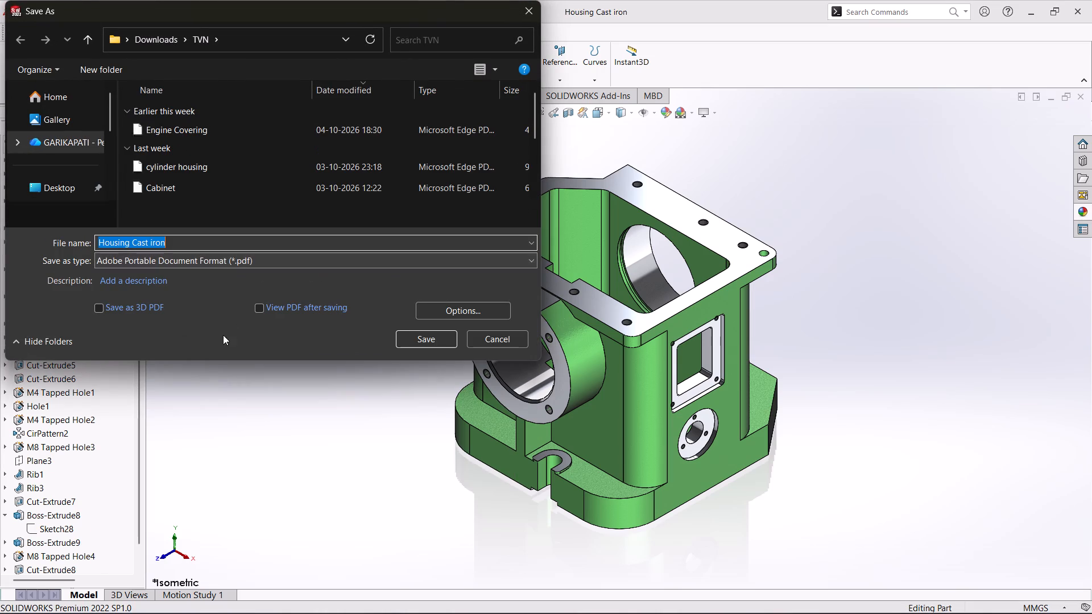
click(431, 341)
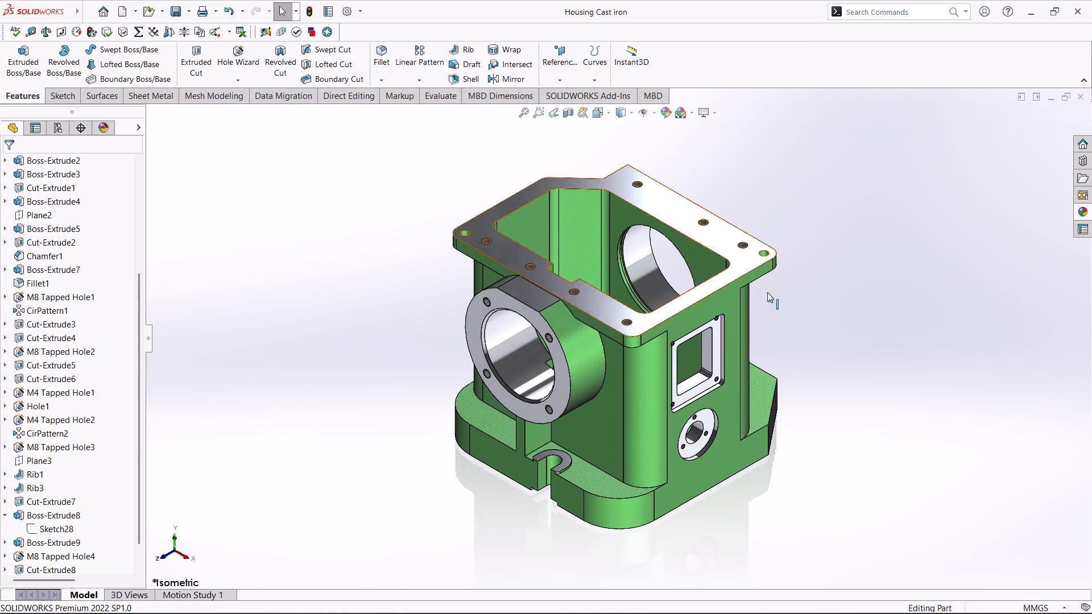